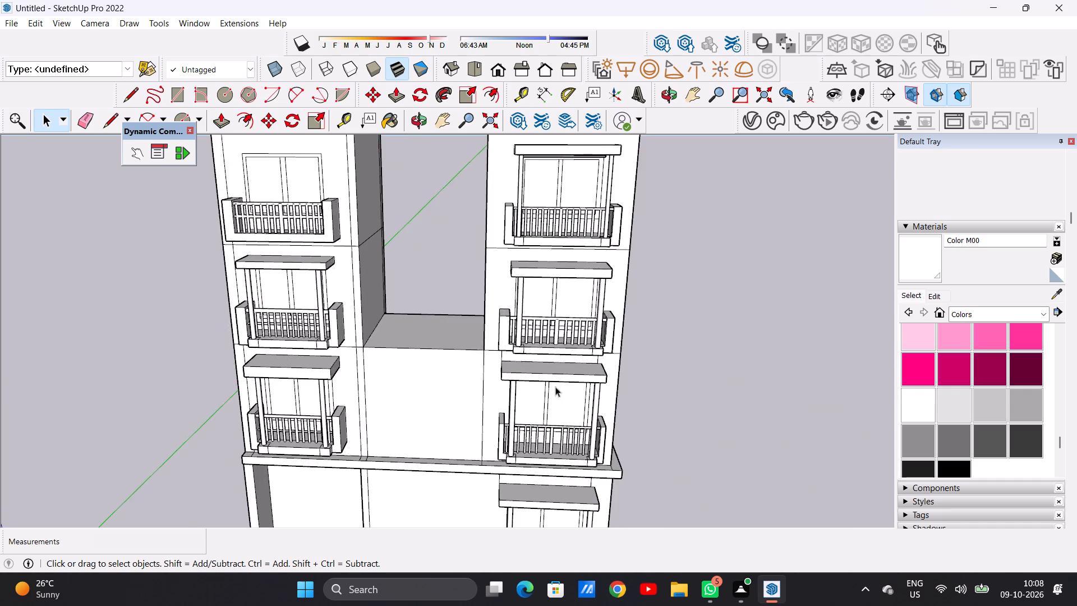
Examine the whole building from the front and from above, including both towers' roofs and upper balconies.
{"action": "middle_click_drag", "start_coordinate": [561, 407], "coordinate": [577, 348]}
{"action": "scroll", "coordinate": [553, 401], "scroll_direction": "down", "scroll_amount": 8}
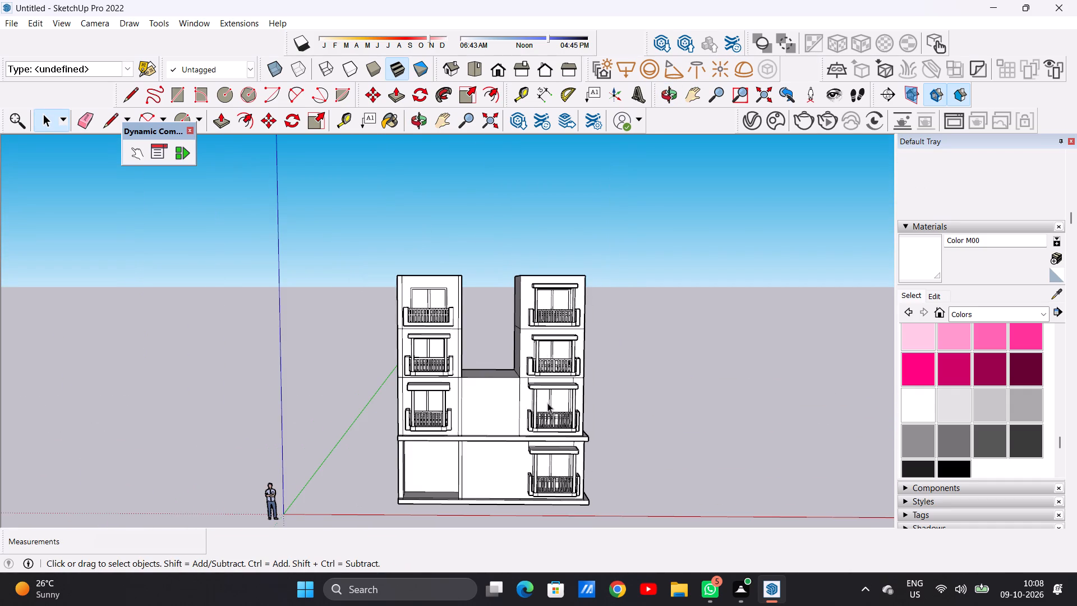
{"action": "scroll", "coordinate": [545, 327], "scroll_direction": "down", "scroll_amount": 6}
{"action": "scroll", "coordinate": [550, 297], "scroll_direction": "up", "scroll_amount": 17}
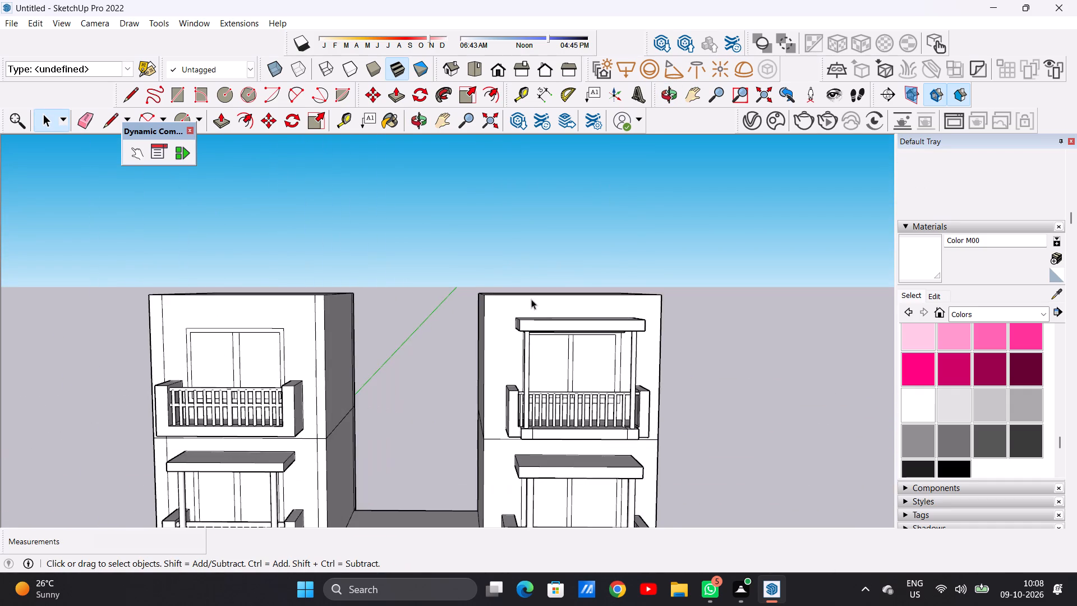
{"action": "middle_click_drag", "start_coordinate": [531, 299], "coordinate": [509, 369]}
{"action": "scroll", "coordinate": [538, 336], "scroll_direction": "down", "scroll_amount": 19}
{"action": "scroll", "coordinate": [545, 295], "scroll_direction": "up", "scroll_amount": 4}
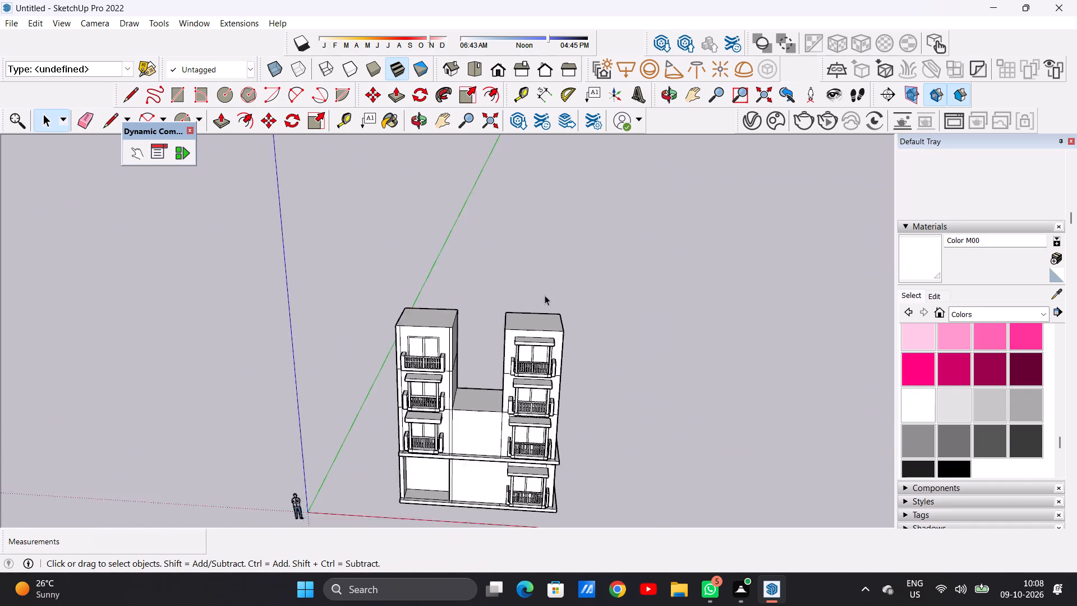
{"action": "scroll", "coordinate": [545, 295], "scroll_direction": "up", "scroll_amount": 9}
{"action": "middle_click_drag", "start_coordinate": [538, 322], "coordinate": [543, 396]}
{"action": "scroll", "coordinate": [519, 274], "scroll_direction": "down", "scroll_amount": 3}
{"action": "scroll", "coordinate": [535, 285], "scroll_direction": "up", "scroll_amount": 7}
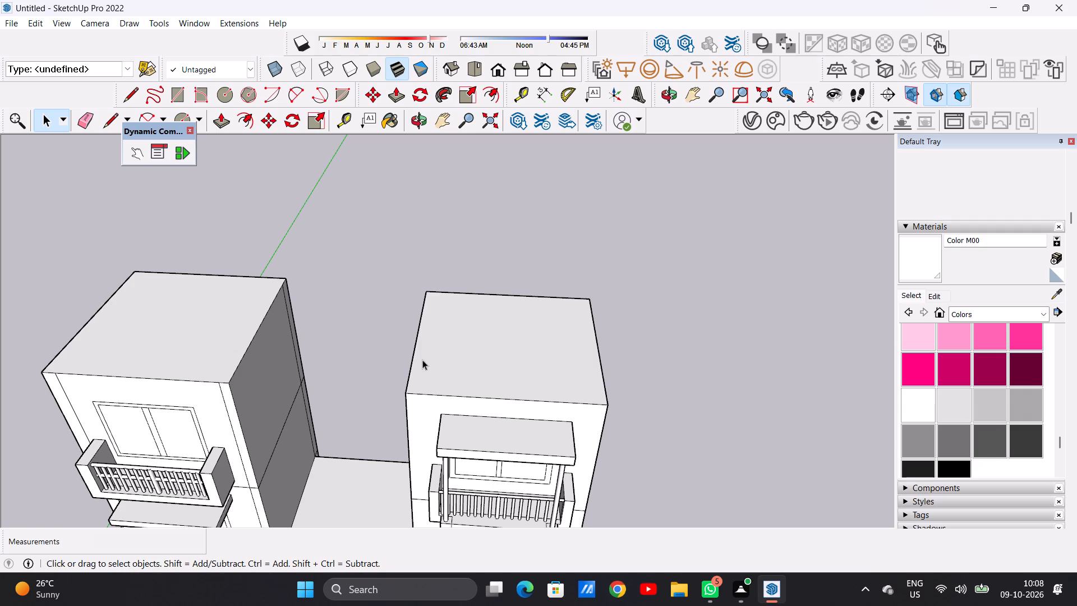
{"action": "scroll", "coordinate": [462, 345], "scroll_direction": "down", "scroll_amount": 15}
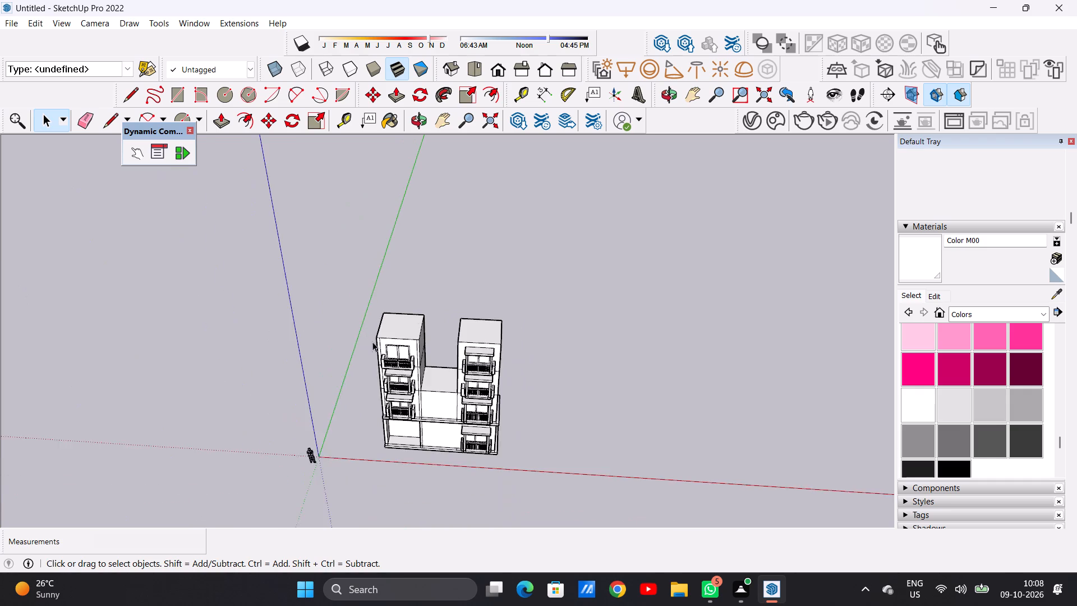
Draw a rectangular band of lines about 6' 1" wide and 7 7/8" high directly above the left tower's top-floor door frame.
{"action": "scroll", "coordinate": [395, 332], "scroll_direction": "up", "scroll_amount": 8}
{"action": "middle_click_drag", "start_coordinate": [321, 426], "coordinate": [372, 345]}
{"action": "scroll", "coordinate": [439, 336], "scroll_direction": "up", "scroll_amount": 4}
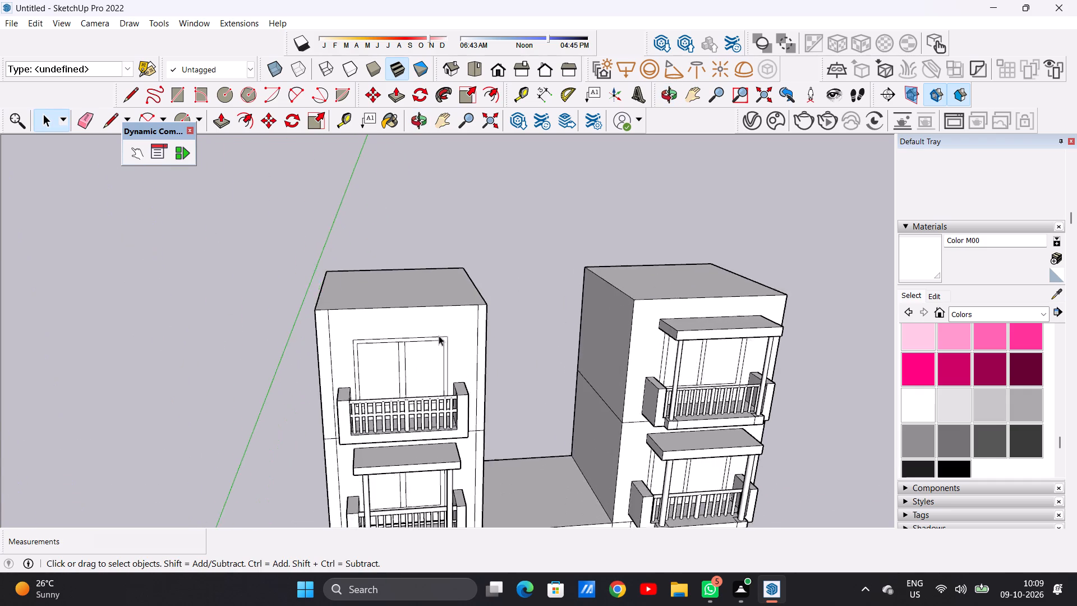
{"action": "scroll", "coordinate": [439, 336], "scroll_direction": "up", "scroll_amount": 2}
{"action": "middle_click_drag", "start_coordinate": [449, 366], "coordinate": [426, 345]}
{"action": "scroll", "coordinate": [403, 339], "scroll_direction": "up", "scroll_amount": 6}
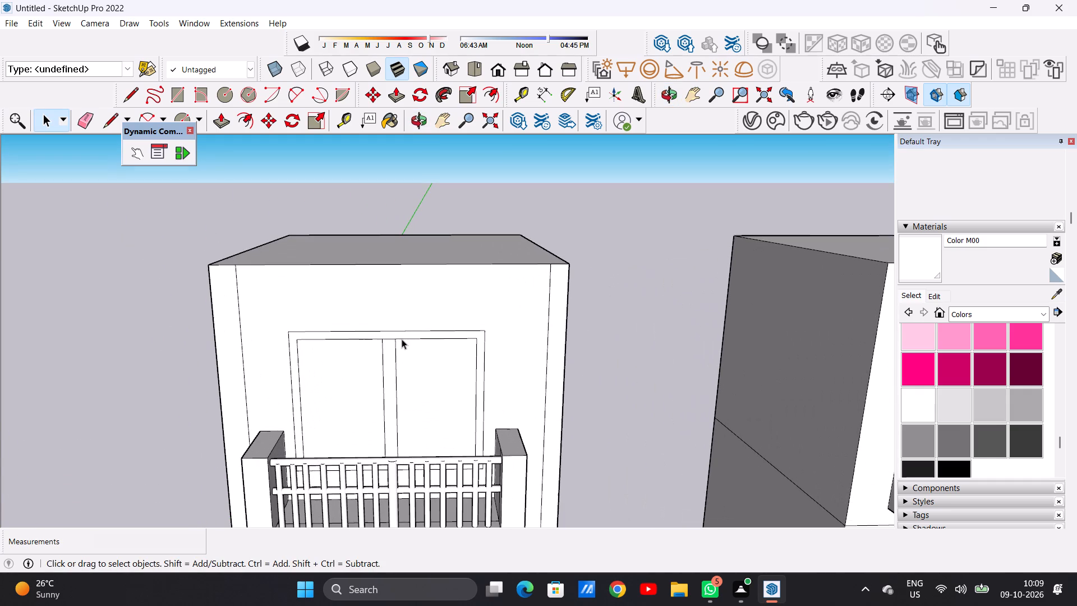
{"action": "key", "text": "r"}
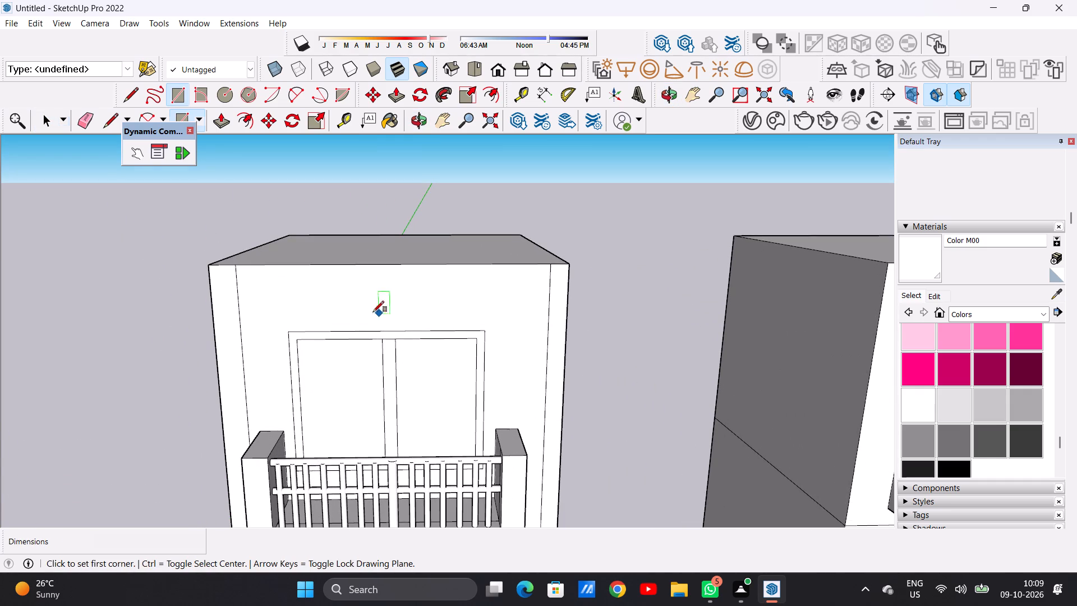
{"action": "scroll", "coordinate": [339, 313], "scroll_direction": "up", "scroll_amount": 6}
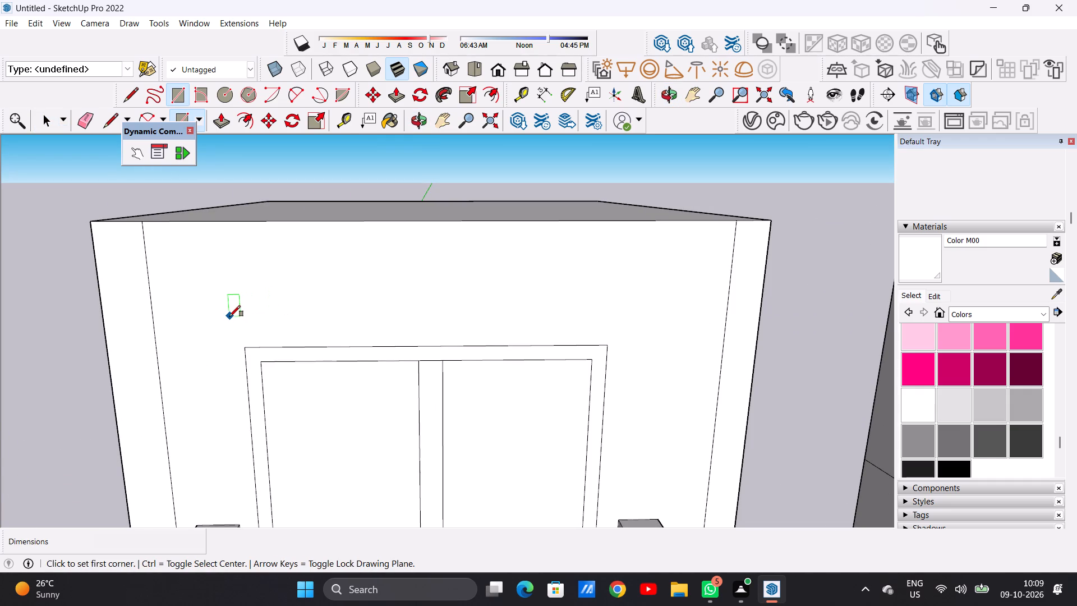
{"action": "key", "text": "space"}
{"action": "key", "text": "l"}
{"action": "scroll", "coordinate": [254, 359], "scroll_direction": "up", "scroll_amount": 4}
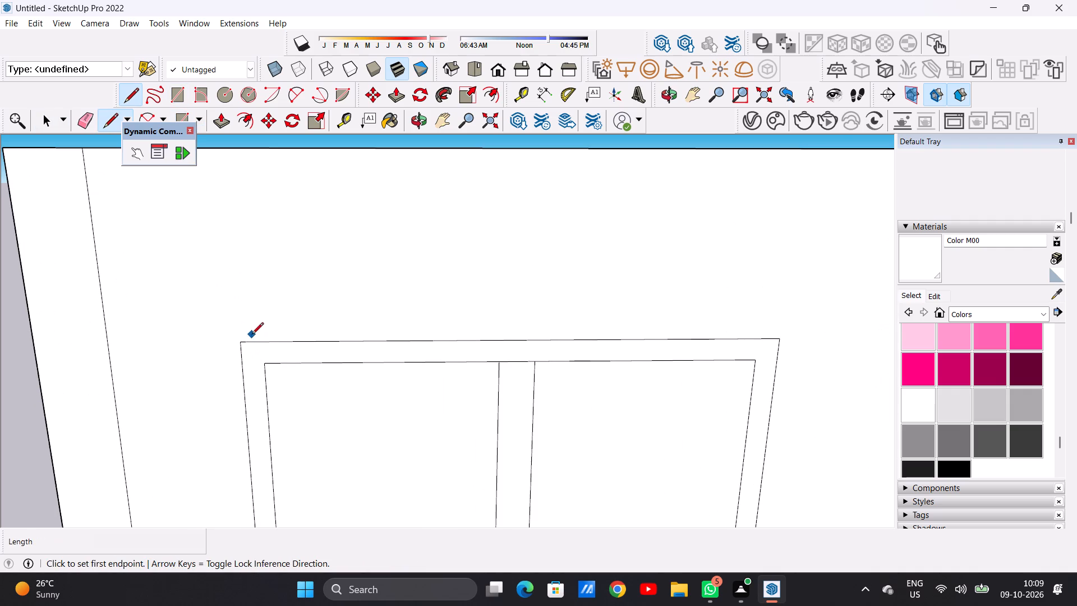
{"action": "left_click", "coordinate": [240, 342]}
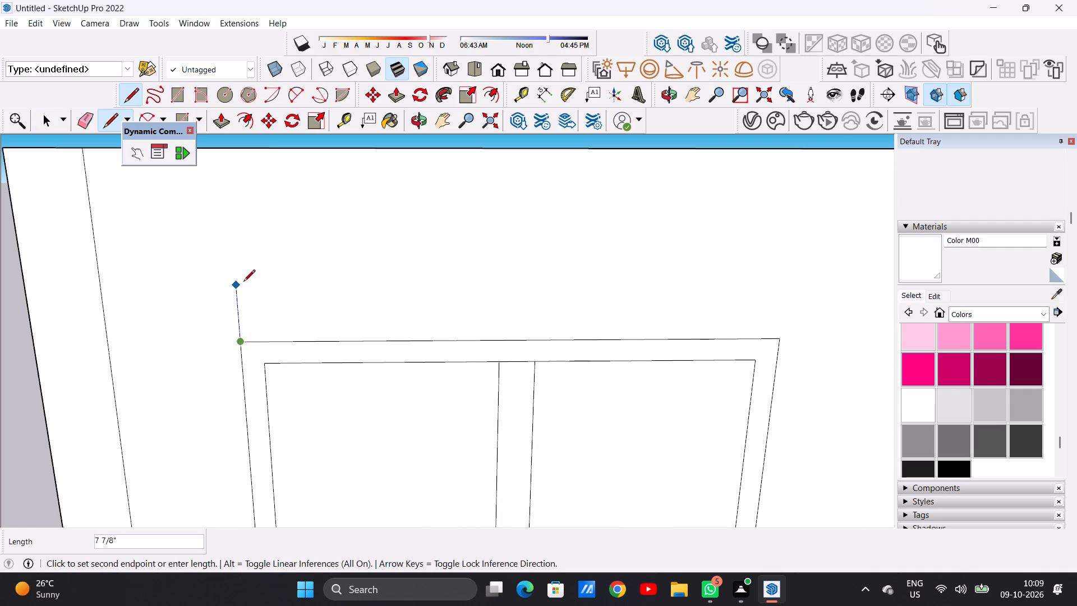
{"action": "left_click", "coordinate": [238, 285]}
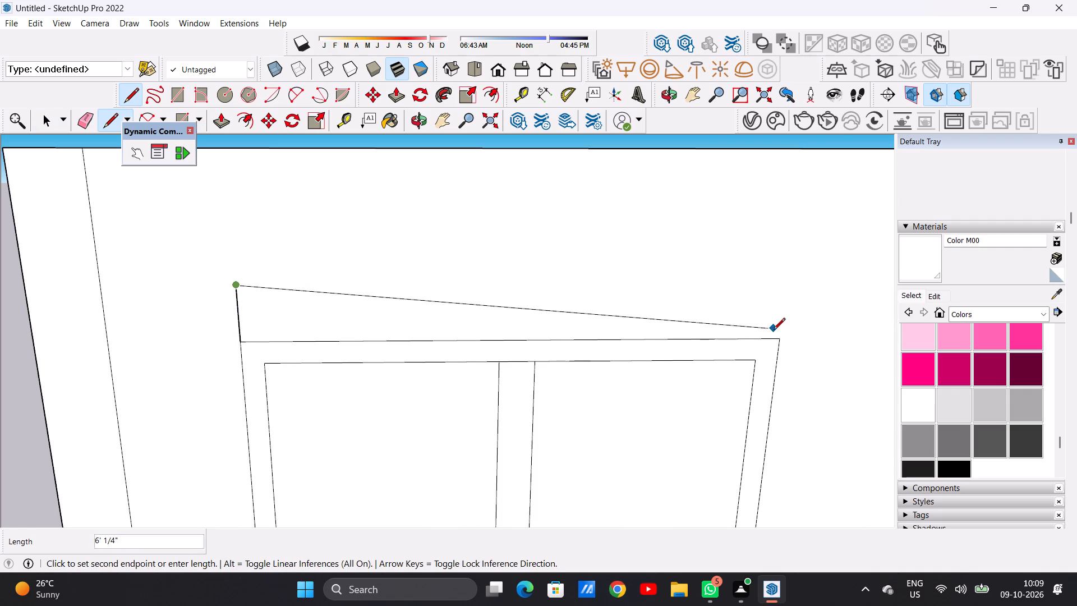
{"action": "key", "text": "space"}
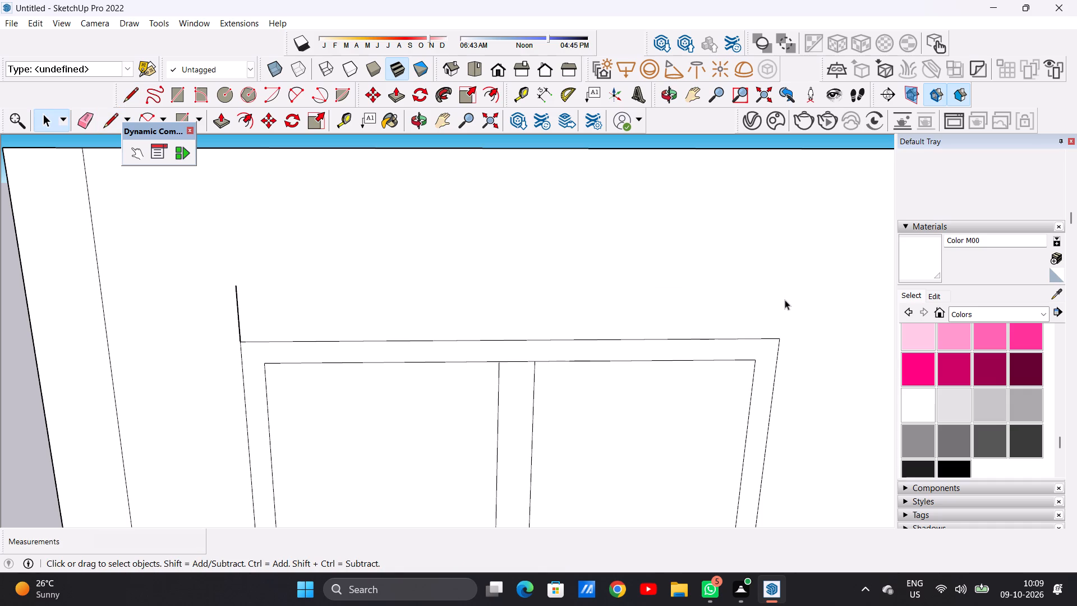
{"action": "key", "text": "l"}
{"action": "left_click", "coordinate": [779, 342]}
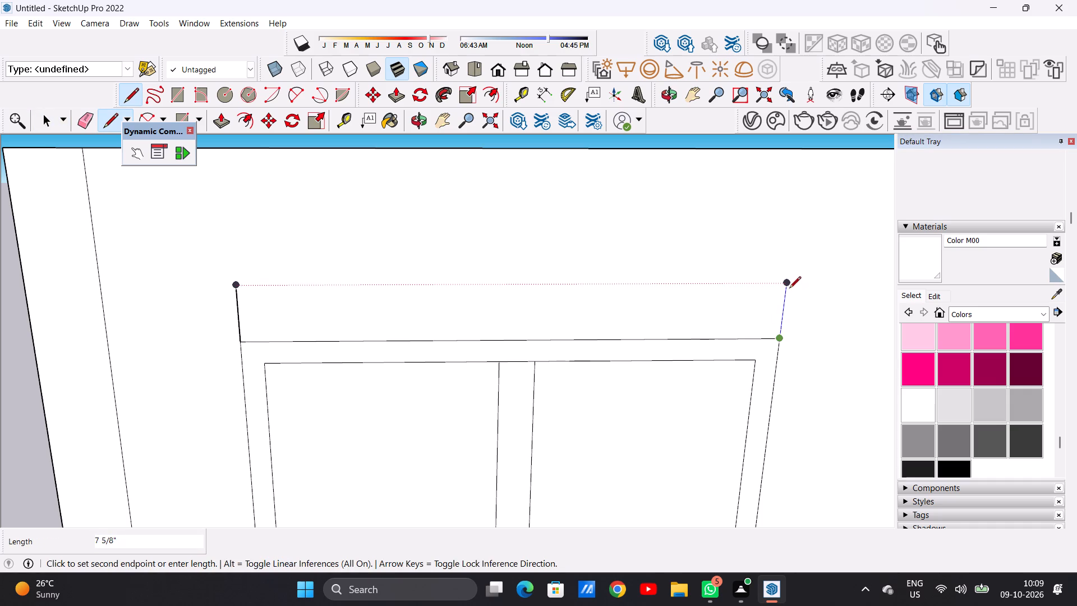
{"action": "left_click", "coordinate": [789, 285]}
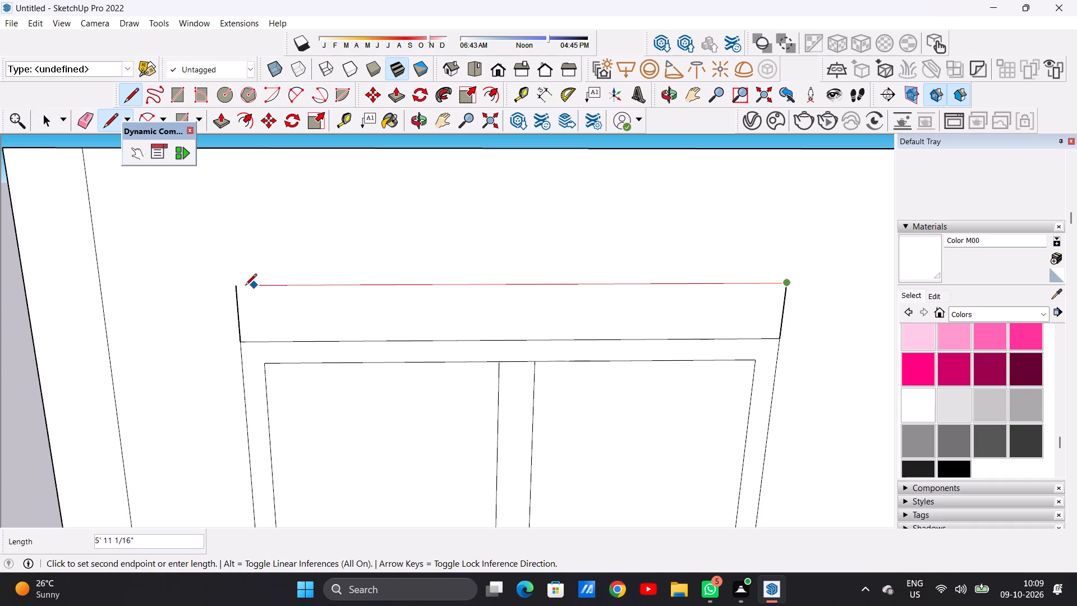
{"action": "left_click", "coordinate": [236, 288]}
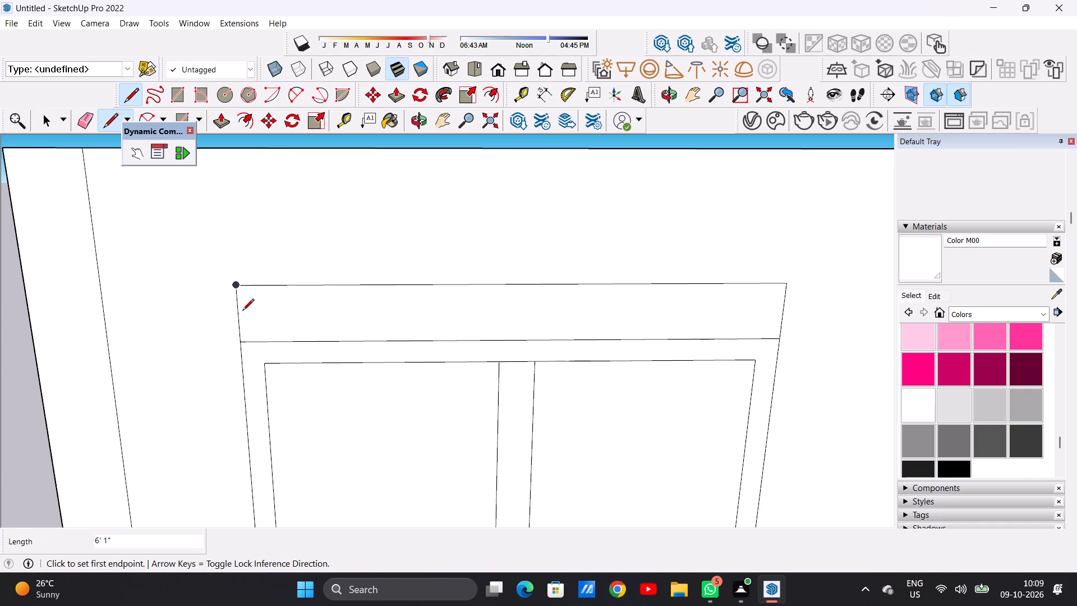
Draw a horizontal line between the side midpoints of the band above the door to divide it into two equal strips.
{"action": "left_click", "coordinate": [236, 316]}
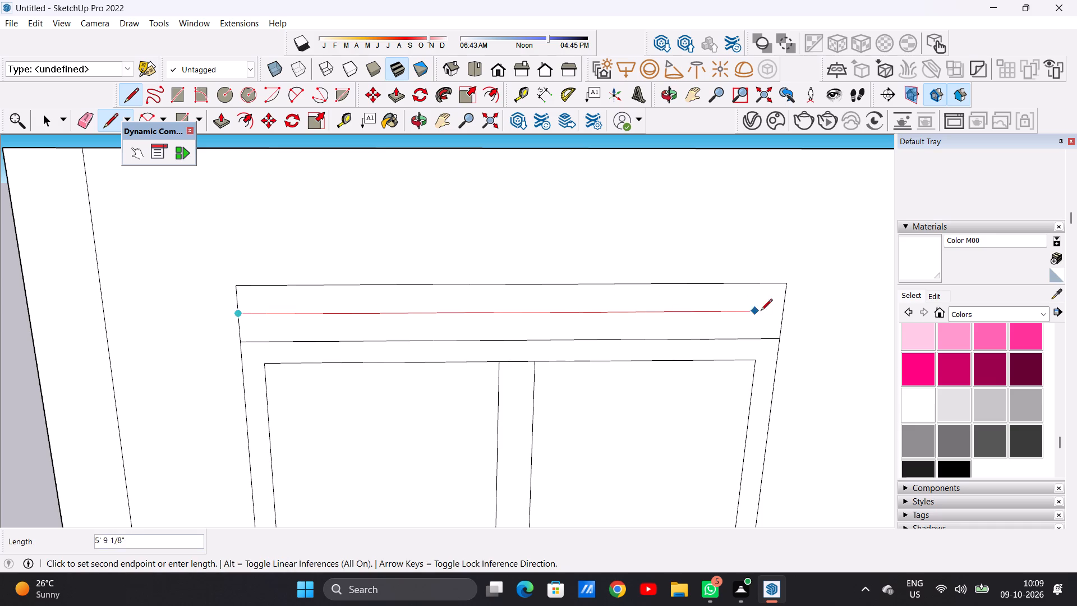
{"action": "left_click", "coordinate": [780, 314]}
{"action": "key", "text": "space"}
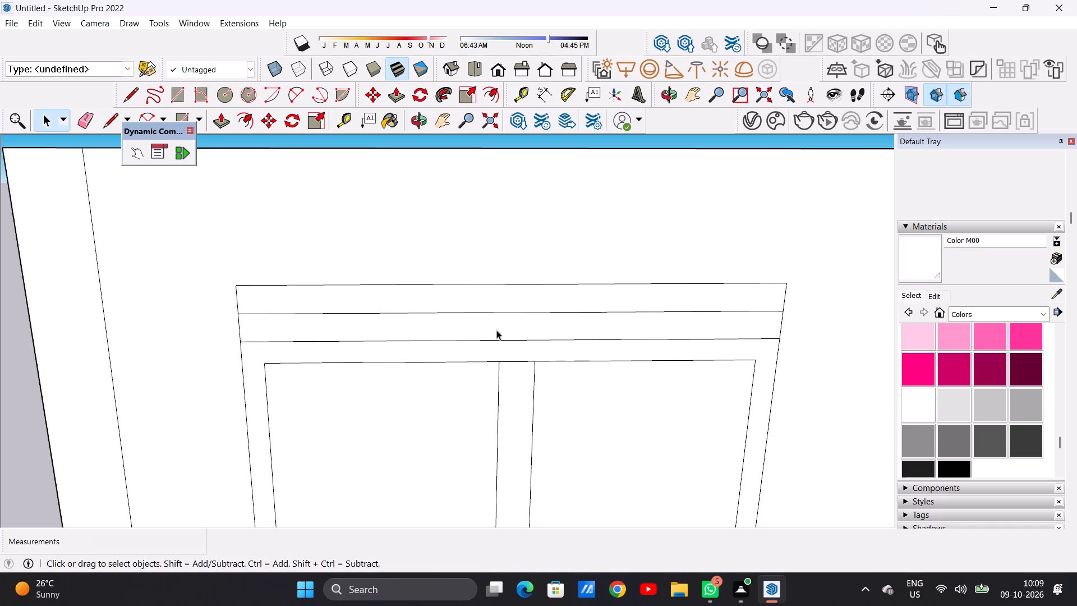
Push/Pull the upper strip above the left tower's top-floor door outward from the wall to form a ledge.
{"action": "scroll", "coordinate": [438, 333], "scroll_direction": "down", "scroll_amount": 18}
{"action": "middle_click_drag", "start_coordinate": [512, 346], "coordinate": [326, 365]}
{"action": "scroll", "coordinate": [524, 318], "scroll_direction": "up", "scroll_amount": 7}
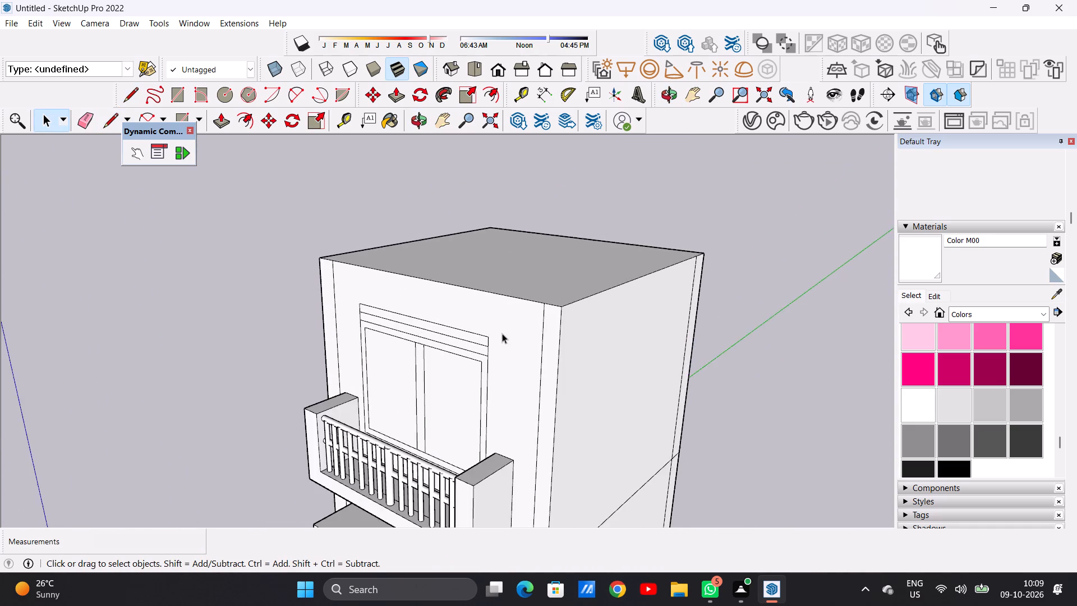
{"action": "scroll", "coordinate": [502, 333], "scroll_direction": "up", "scroll_amount": 7}
{"action": "key", "text": "p"}
{"action": "scroll", "coordinate": [475, 339], "scroll_direction": "up", "scroll_amount": 3}
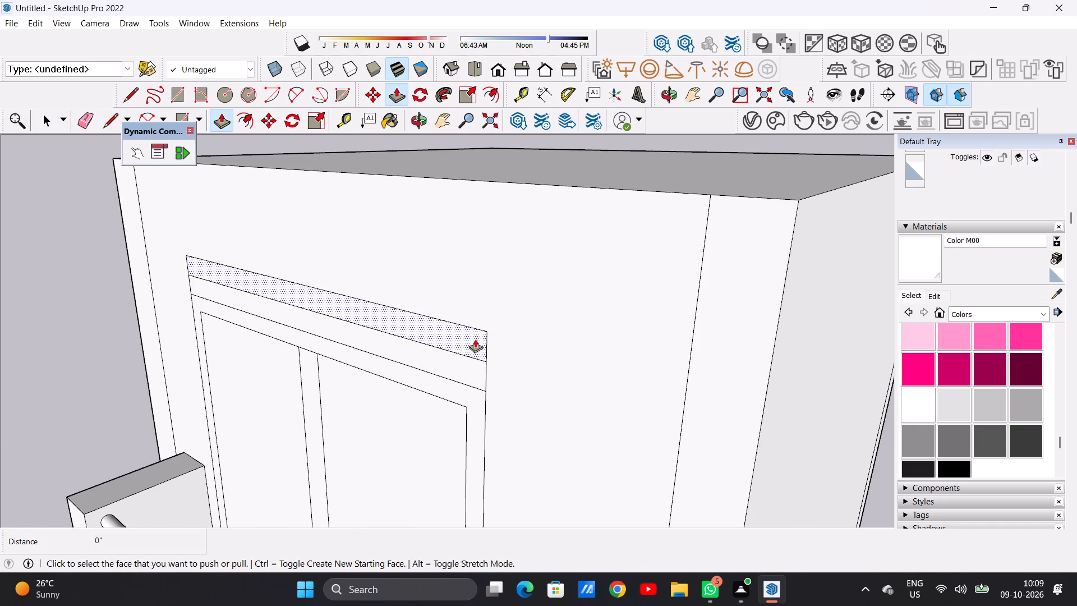
{"action": "left_click", "coordinate": [475, 339]}
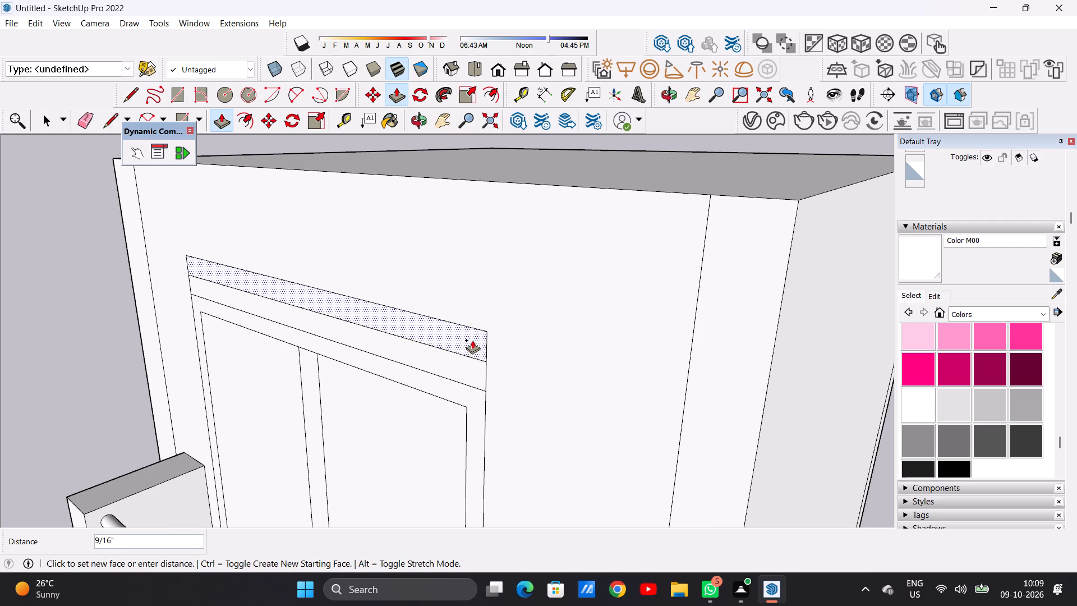
{"action": "left_click", "coordinate": [439, 347]}
Push/Pull the lower strip above the door outward about 10 7/16" so it projects farther than the upper ledge.
{"action": "left_click", "coordinate": [477, 375]}
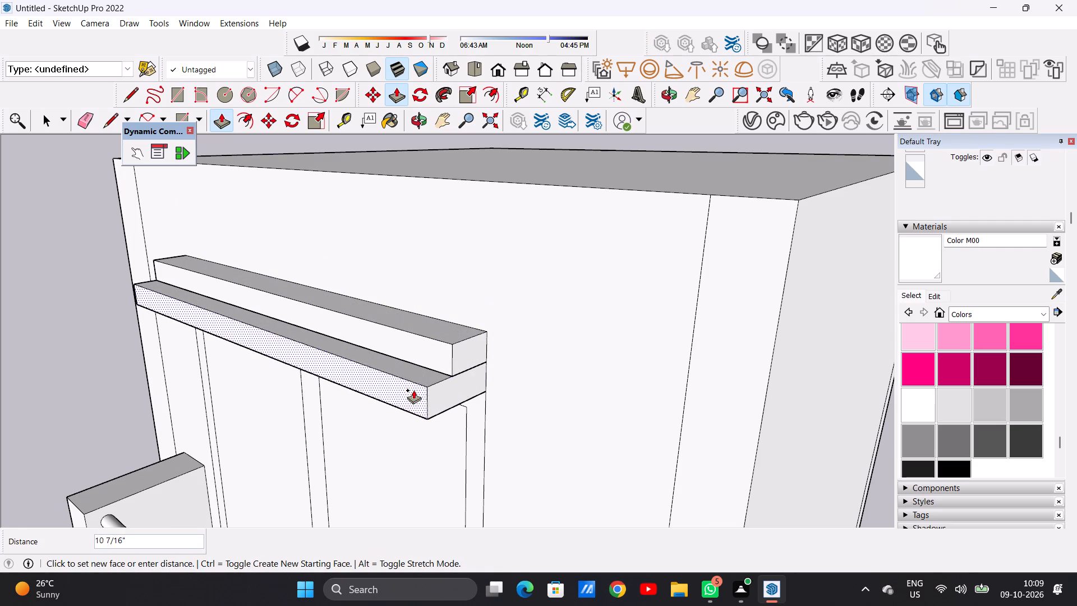
{"action": "left_click", "coordinate": [412, 390]}
{"action": "key", "text": "space"}
Draw a rectangle about 7' 5/16" by 5 15/16" on the wall directly above the two ledges, overhanging them on both sides.
{"action": "scroll", "coordinate": [542, 338], "scroll_direction": "down", "scroll_amount": 14}
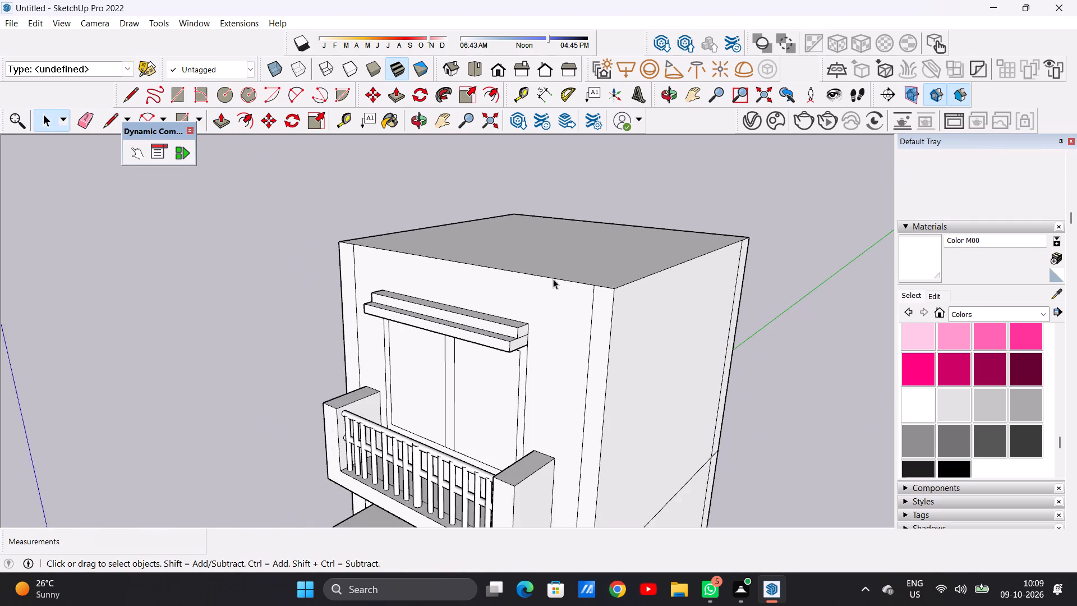
{"action": "scroll", "coordinate": [553, 279], "scroll_direction": "down", "scroll_amount": 2}
{"action": "middle_click_drag", "start_coordinate": [417, 330], "coordinate": [613, 301]}
{"action": "scroll", "coordinate": [430, 293], "scroll_direction": "up", "scroll_amount": 8}
{"action": "middle_click_drag", "start_coordinate": [504, 339], "coordinate": [462, 343]}
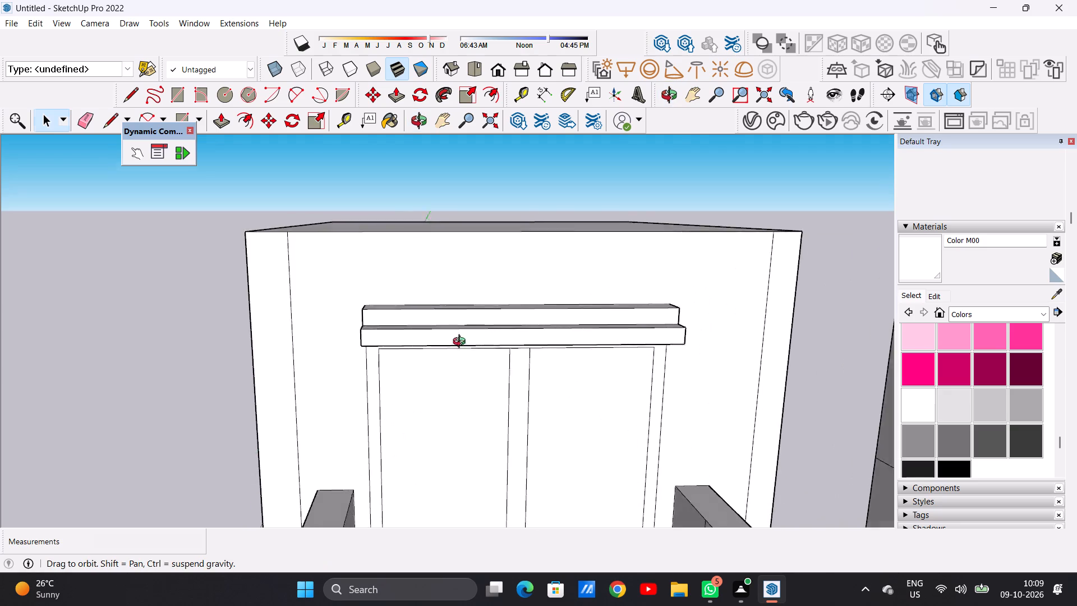
{"action": "middle_click_drag", "start_coordinate": [462, 343], "coordinate": [471, 342]}
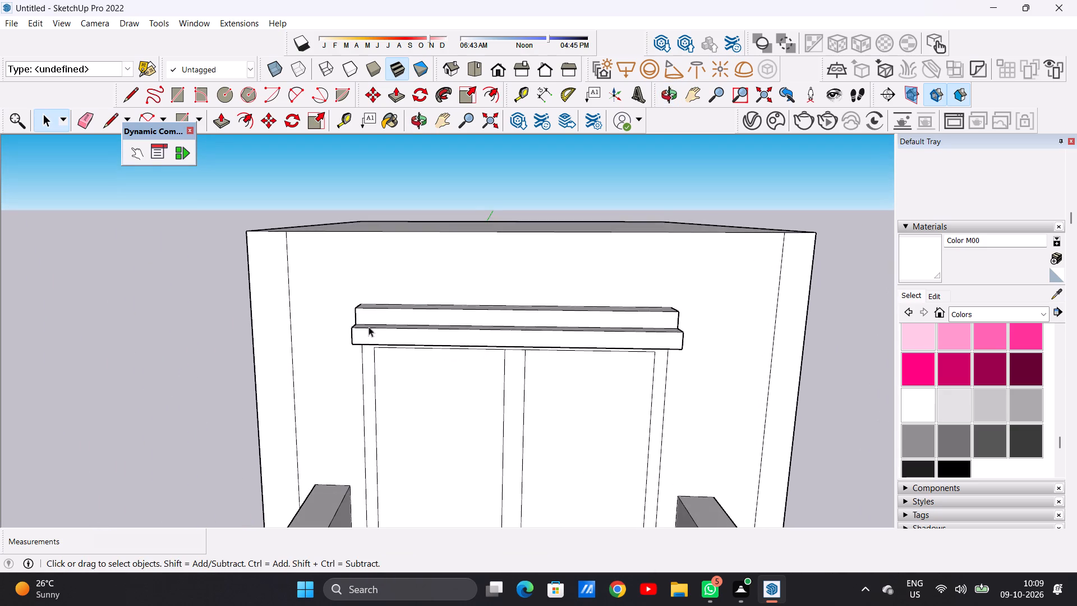
{"action": "scroll", "coordinate": [352, 357], "scroll_direction": "down", "scroll_amount": 8}
{"action": "scroll", "coordinate": [478, 323], "scroll_direction": "up", "scroll_amount": 6}
{"action": "middle_click_drag", "start_coordinate": [383, 335], "coordinate": [400, 388]}
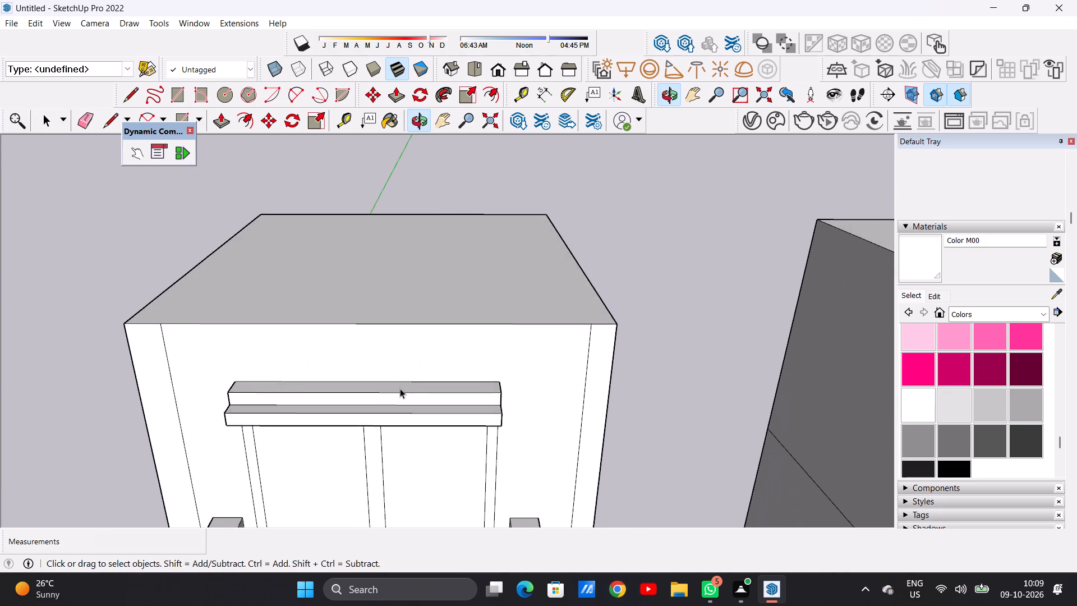
{"action": "middle_click_drag", "start_coordinate": [400, 388], "coordinate": [401, 388]}
{"action": "scroll", "coordinate": [400, 388], "scroll_direction": "up", "scroll_amount": 3}
{"action": "key", "text": "r"}
{"action": "scroll", "coordinate": [277, 361], "scroll_direction": "up", "scroll_amount": 6}
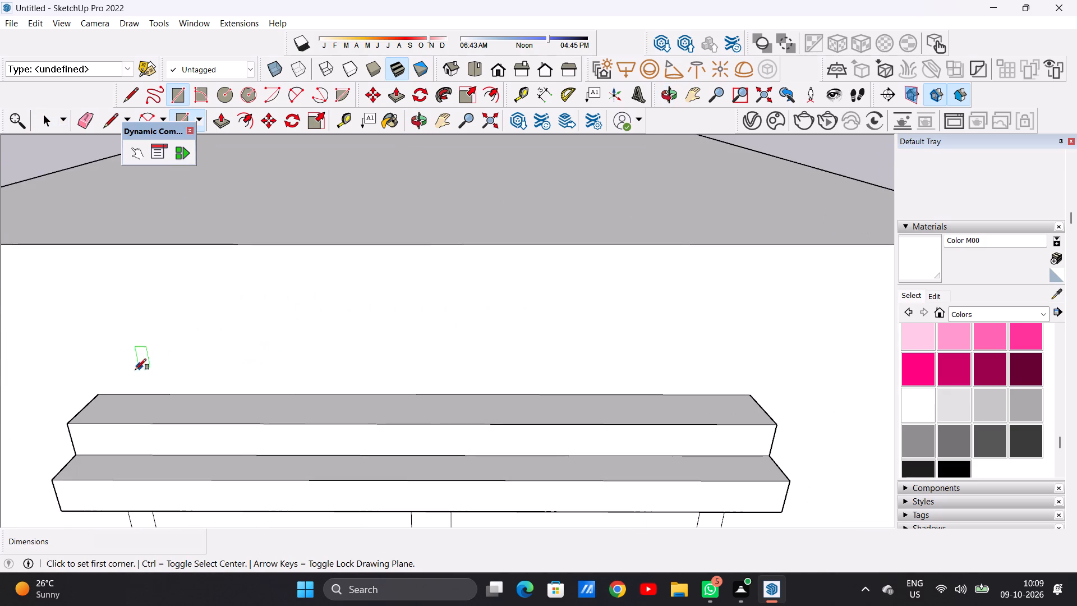
{"action": "scroll", "coordinate": [222, 383], "scroll_direction": "down", "scroll_amount": 13}
{"action": "scroll", "coordinate": [234, 365], "scroll_direction": "up", "scroll_amount": 9}
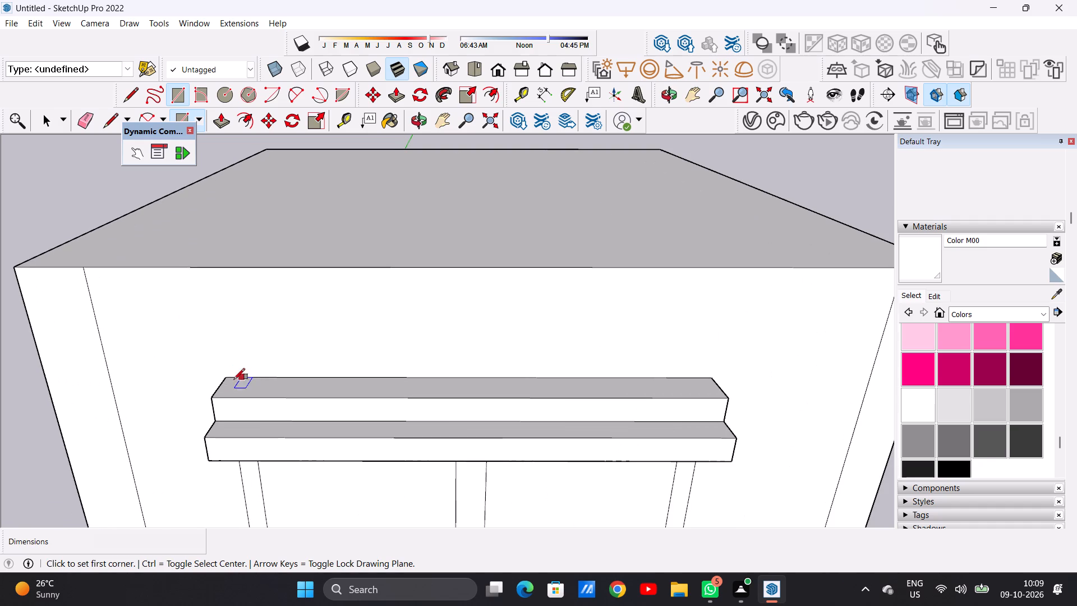
{"action": "left_click", "coordinate": [190, 374]}
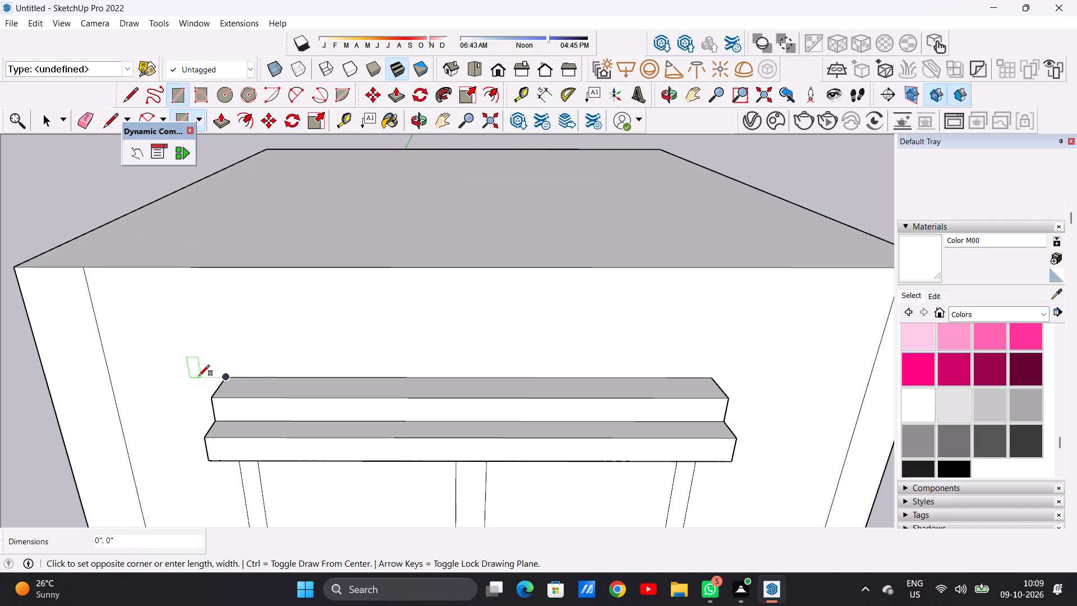
{"action": "left_click", "coordinate": [749, 379]}
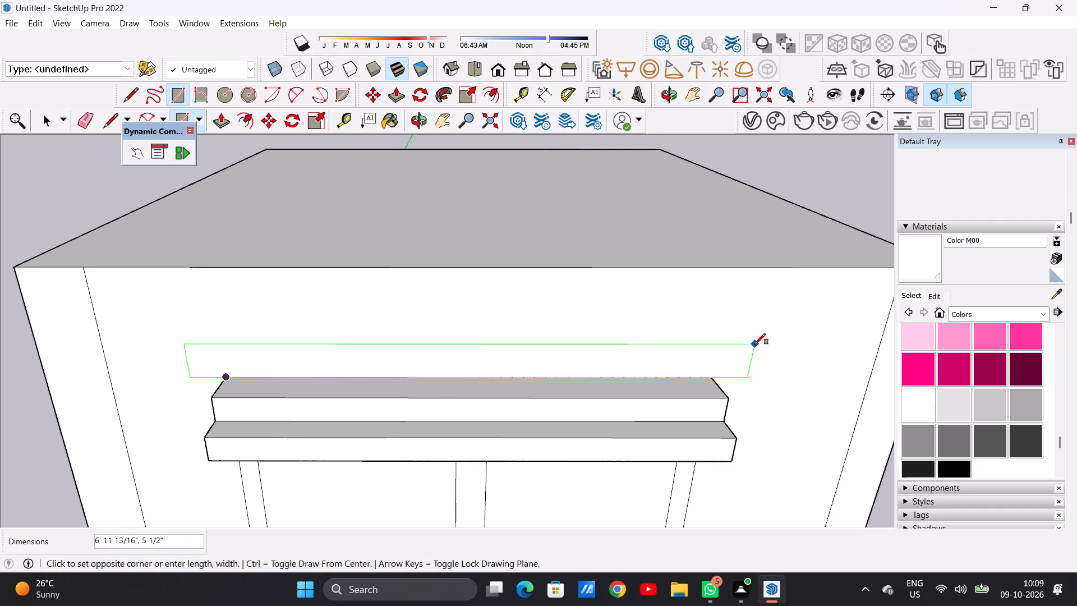
{"action": "left_click", "coordinate": [758, 342]}
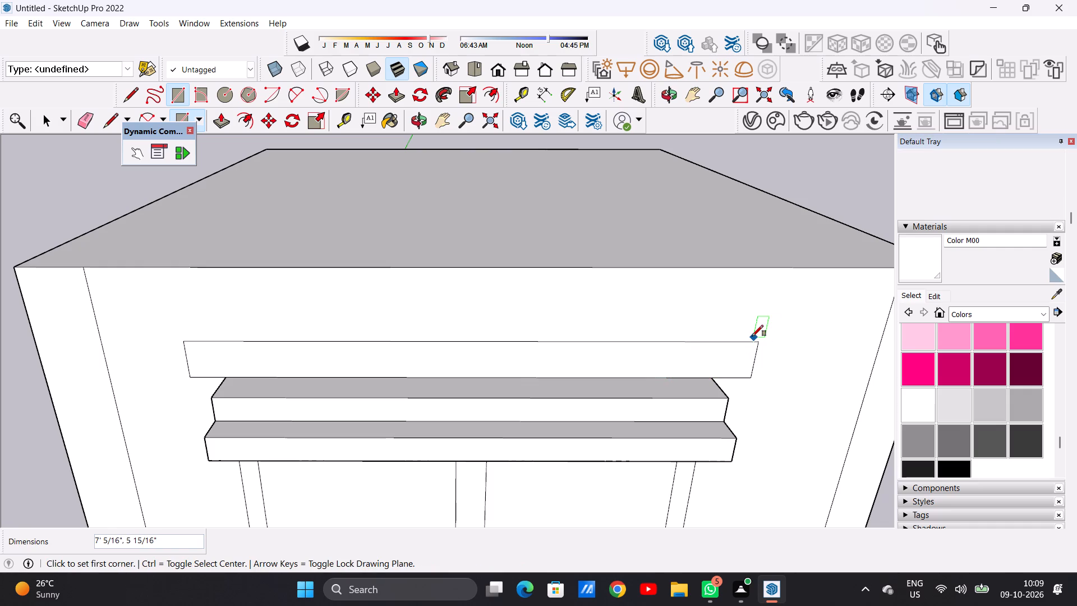
{"action": "key", "text": "space"}
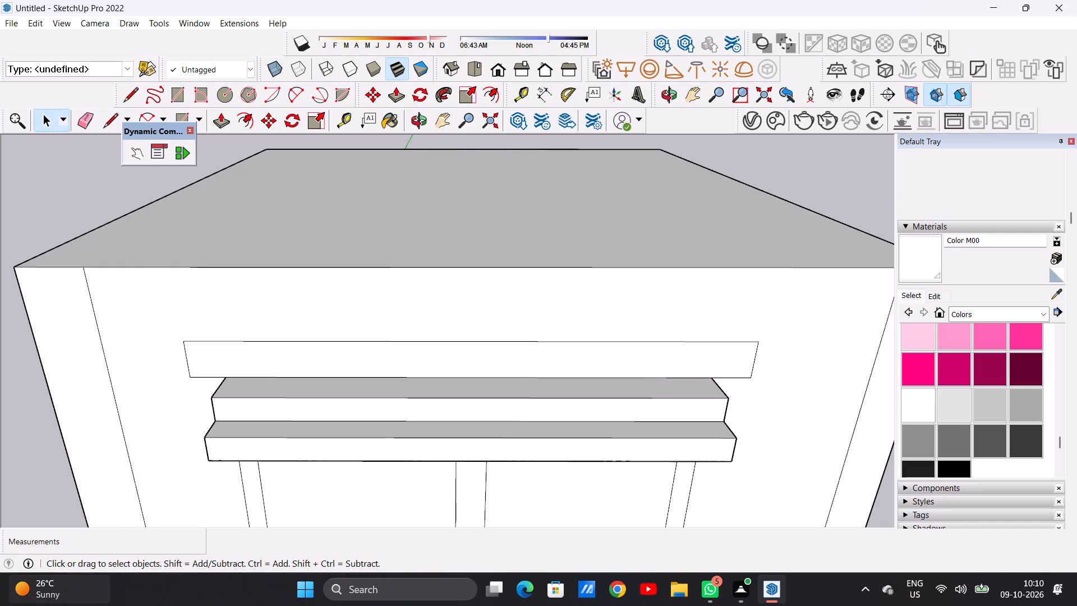
Push/Pull the rectangle above the two ledges outward about 3' 8 5/8" to form the canopy slab over the top-floor balcony.
{"action": "scroll", "coordinate": [76, 572], "scroll_direction": "down", "scroll_amount": 9}
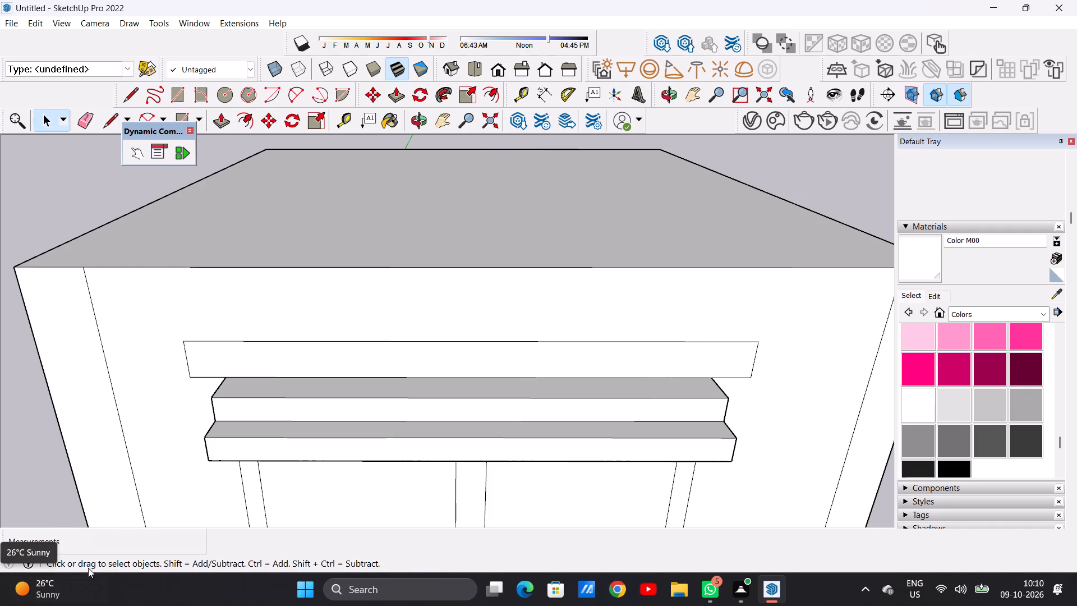
{"action": "scroll", "coordinate": [88, 568], "scroll_direction": "down", "scroll_amount": 2}
{"action": "scroll", "coordinate": [413, 399], "scroll_direction": "down", "scroll_amount": 17}
{"action": "middle_click_drag", "start_coordinate": [537, 373], "coordinate": [429, 347]}
{"action": "scroll", "coordinate": [451, 353], "scroll_direction": "down", "scroll_amount": 1}
{"action": "scroll", "coordinate": [484, 355], "scroll_direction": "up", "scroll_amount": 11}
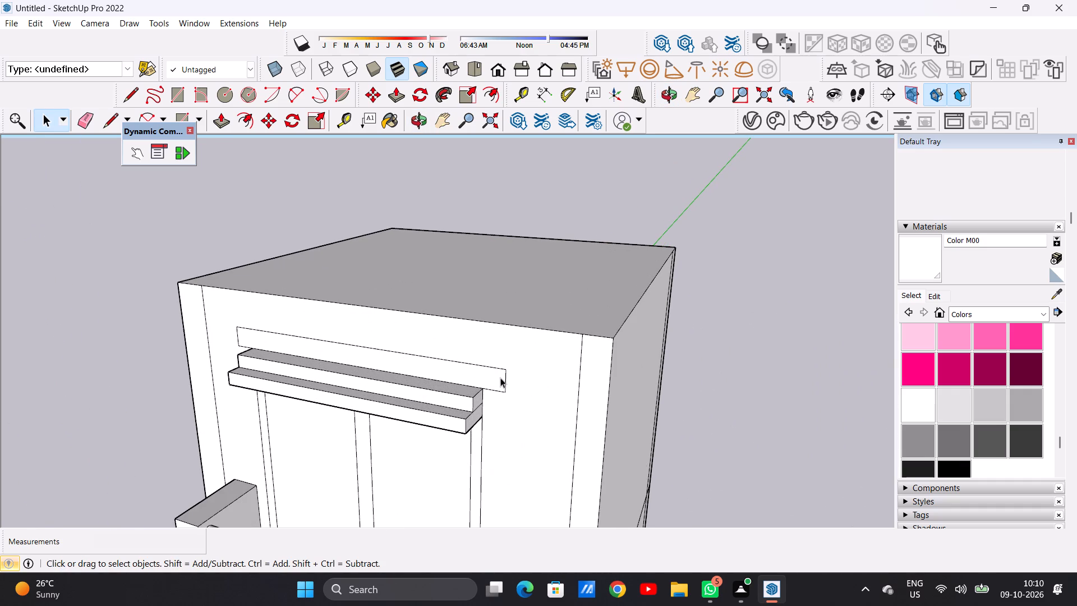
{"action": "key", "text": "p"}
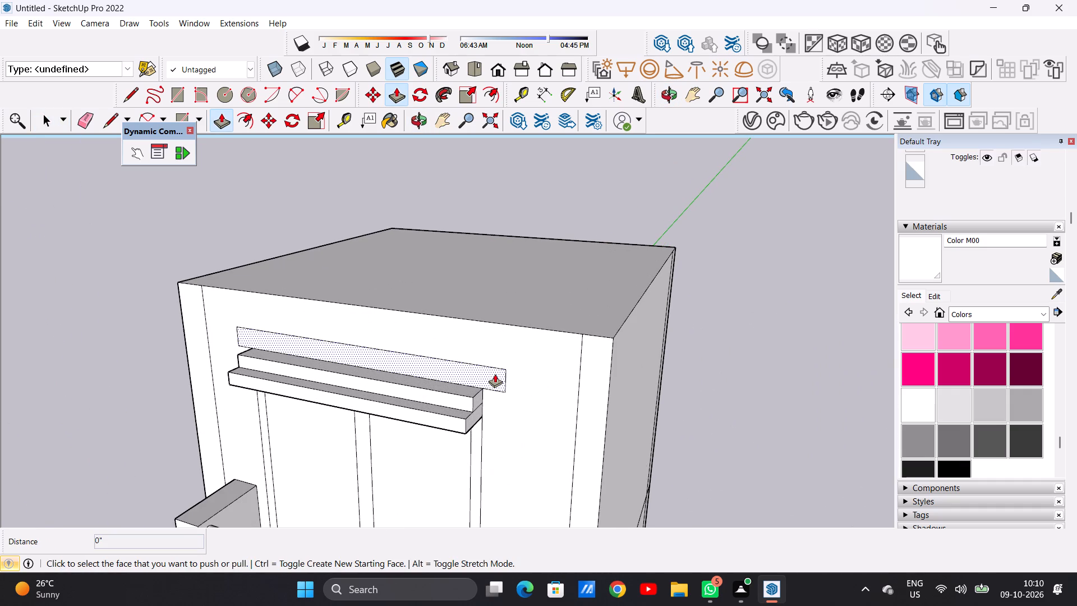
{"action": "left_click", "coordinate": [495, 374]}
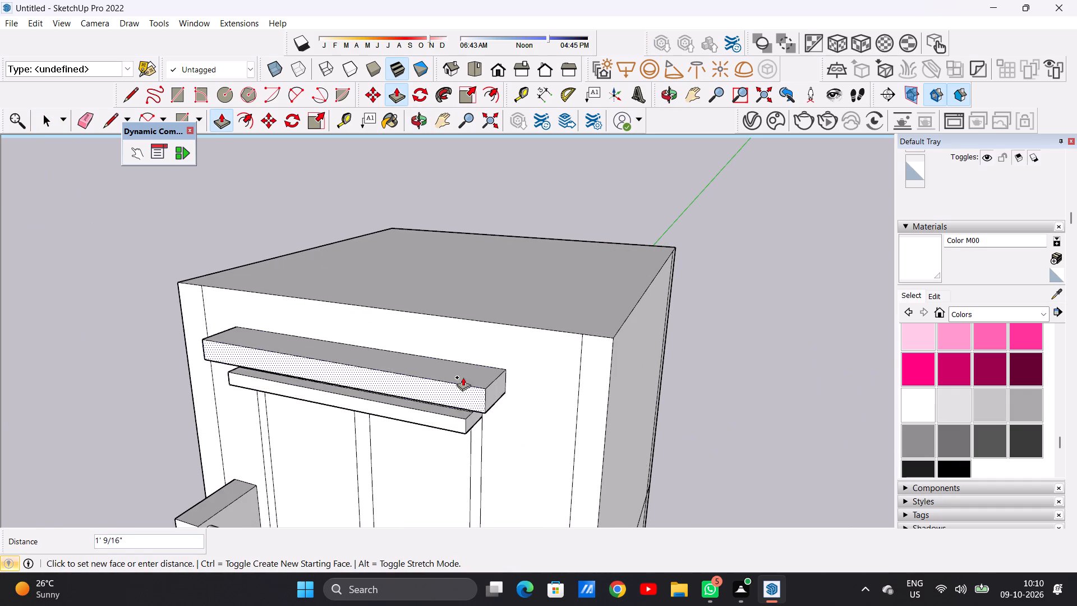
{"action": "scroll", "coordinate": [464, 374], "scroll_direction": "down", "scroll_amount": 8}
{"action": "left_click", "coordinate": [439, 401]}
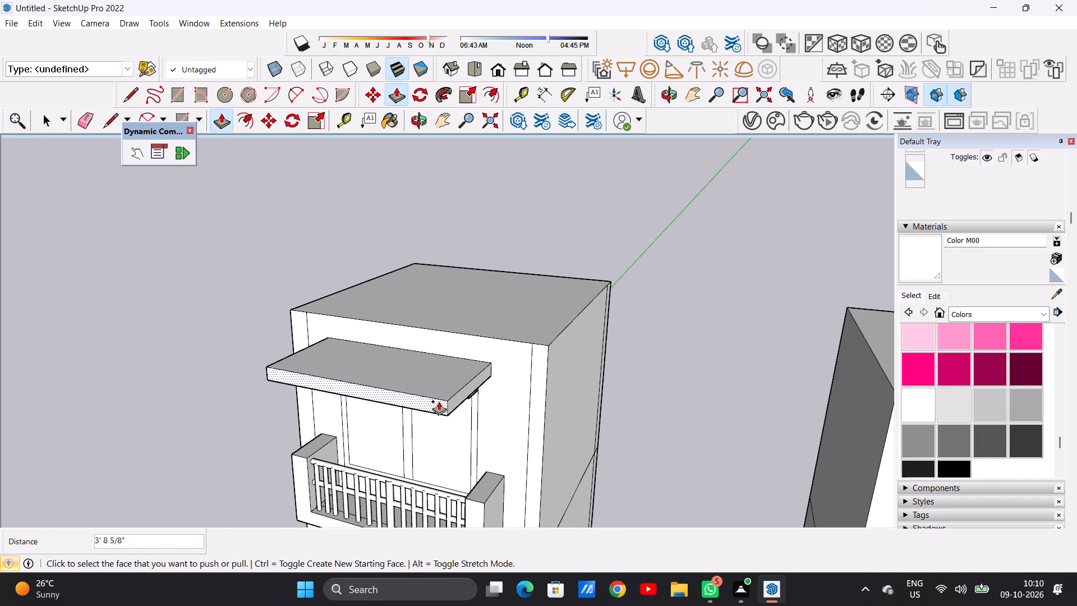
{"action": "key", "text": "space"}
Draw a square about 7 1/4" by 7 1/4" on the balcony's front band, below the left end of the railing.
{"action": "scroll", "coordinate": [484, 434], "scroll_direction": "down", "scroll_amount": 12}
{"action": "middle_click_drag", "start_coordinate": [406, 455], "coordinate": [513, 429]}
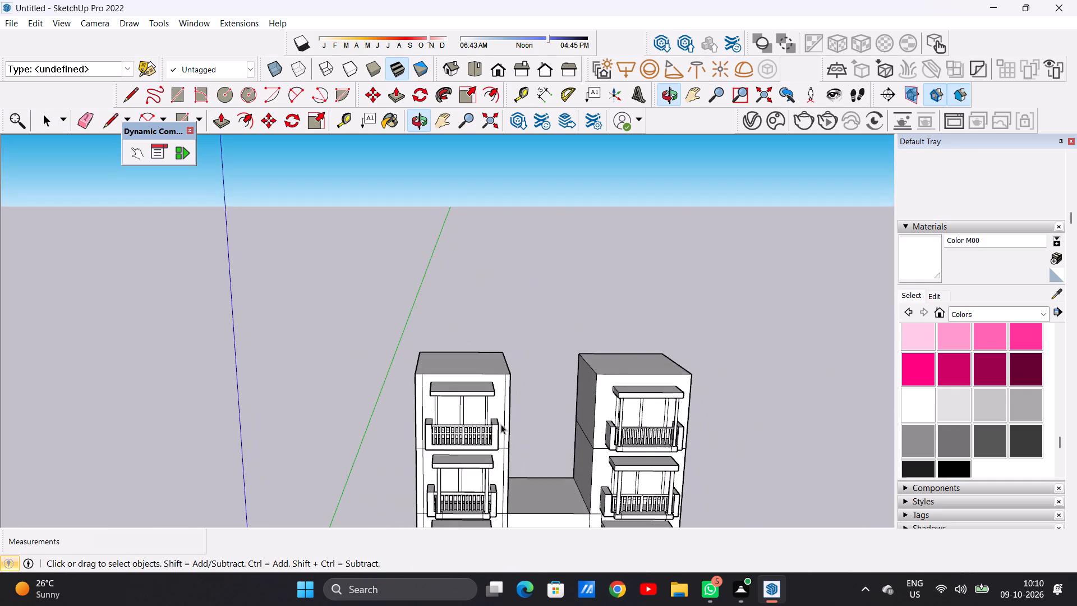
{"action": "scroll", "coordinate": [472, 461], "scroll_direction": "up", "scroll_amount": 12}
{"action": "middle_click_drag", "start_coordinate": [421, 447], "coordinate": [417, 402]}
{"action": "scroll", "coordinate": [415, 402], "scroll_direction": "up", "scroll_amount": 5}
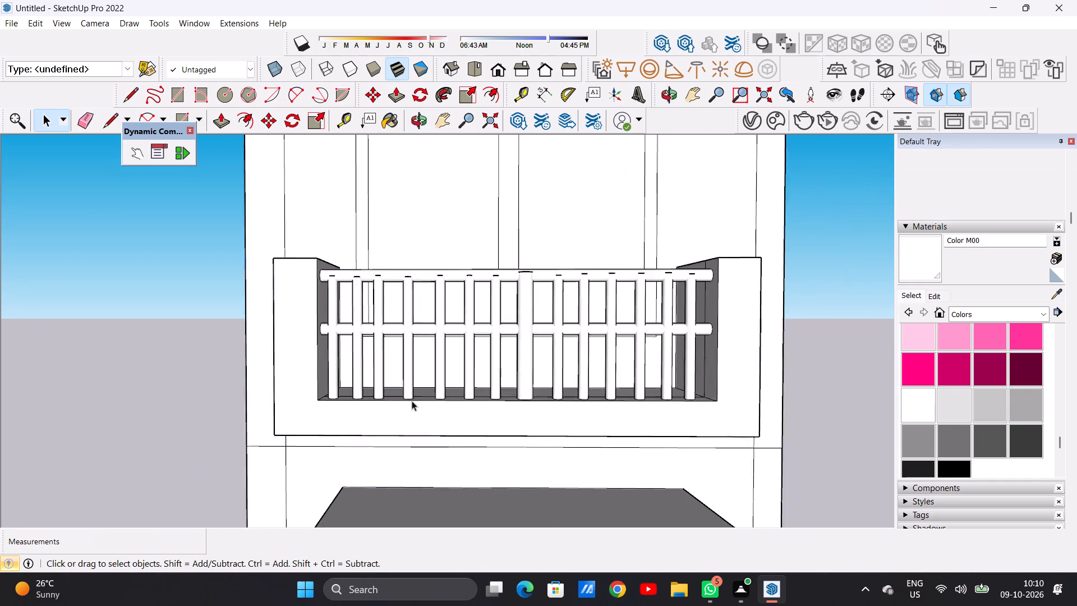
{"action": "scroll", "coordinate": [412, 401], "scroll_direction": "up", "scroll_amount": 2}
{"action": "middle_click_drag", "start_coordinate": [362, 408], "coordinate": [374, 414]}
{"action": "scroll", "coordinate": [376, 414], "scroll_direction": "up", "scroll_amount": 6}
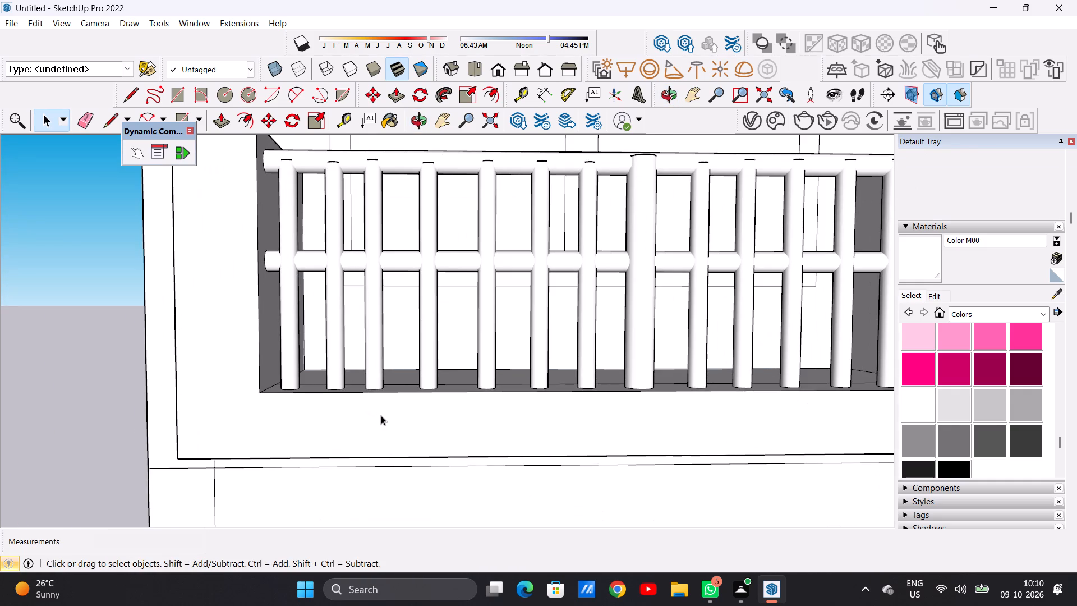
{"action": "key", "text": "r"}
{"action": "scroll", "coordinate": [298, 397], "scroll_direction": "up", "scroll_amount": 5}
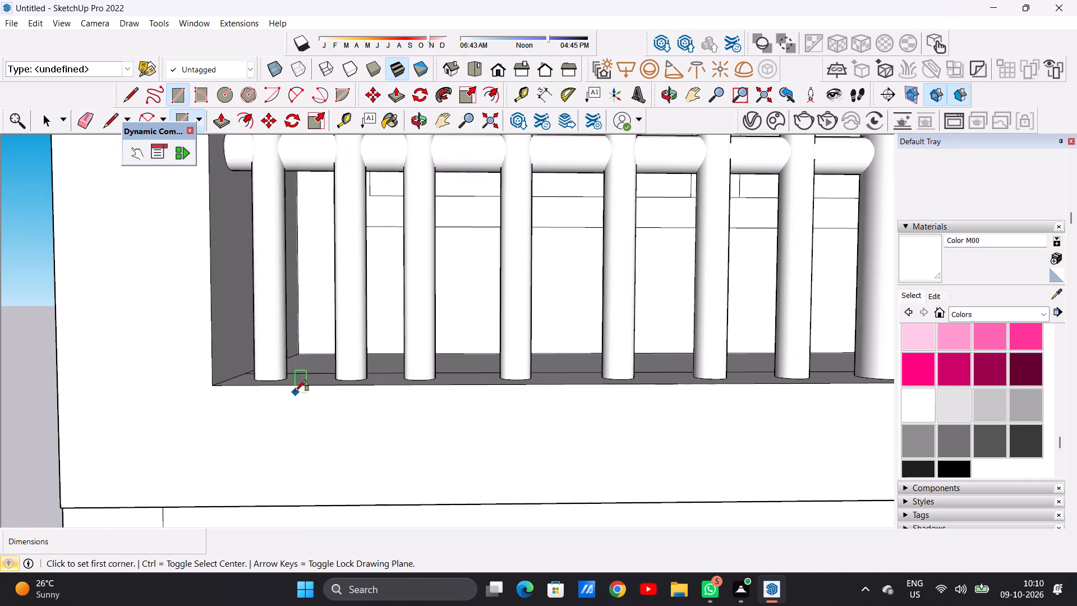
{"action": "left_click", "coordinate": [265, 387]}
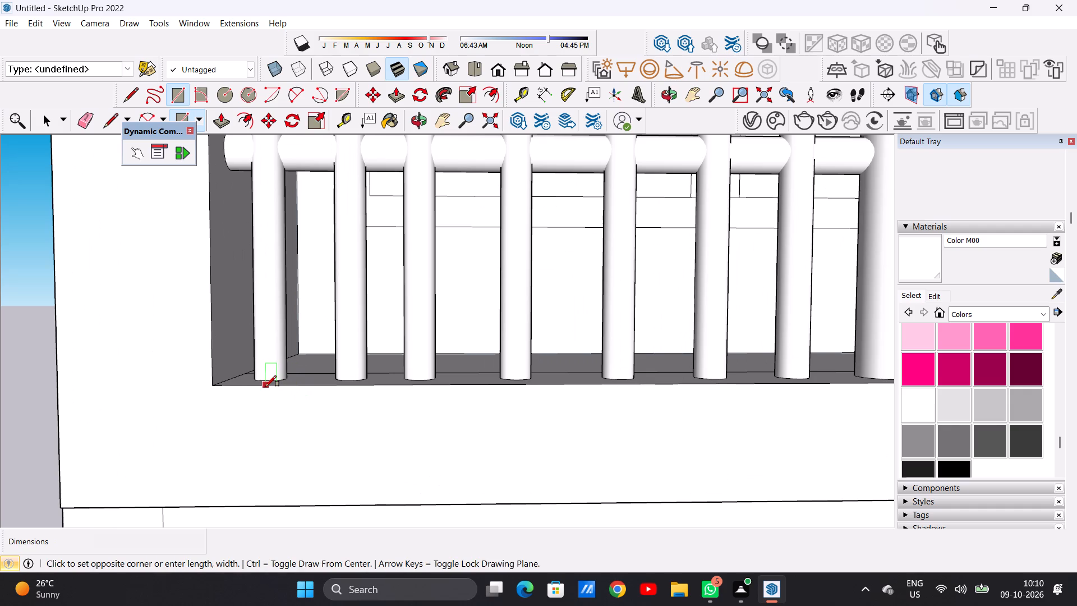
{"action": "left_click", "coordinate": [390, 387]}
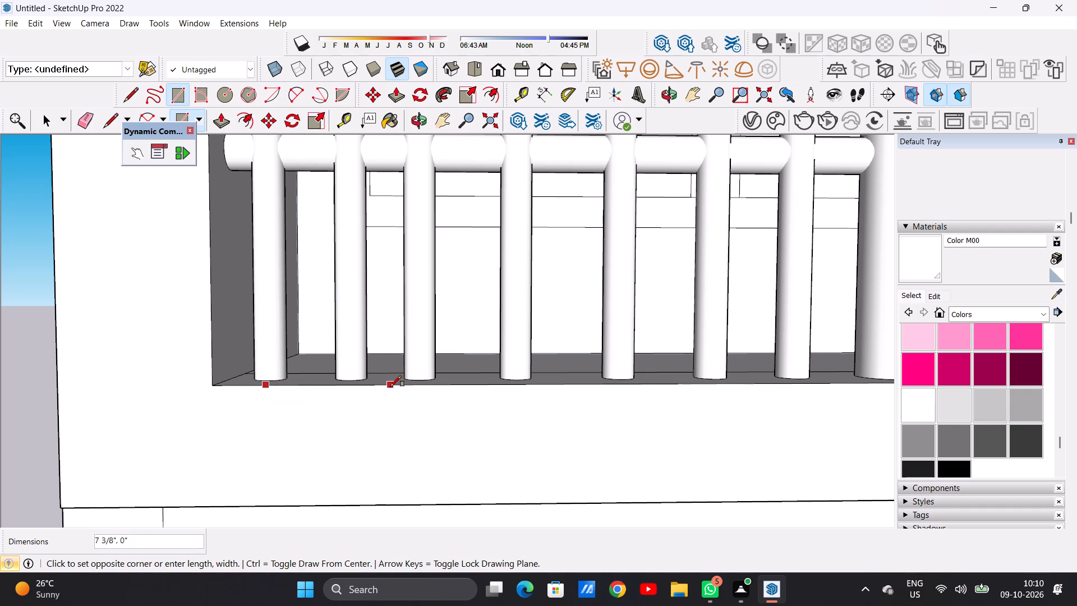
{"action": "left_click", "coordinate": [388, 504]}
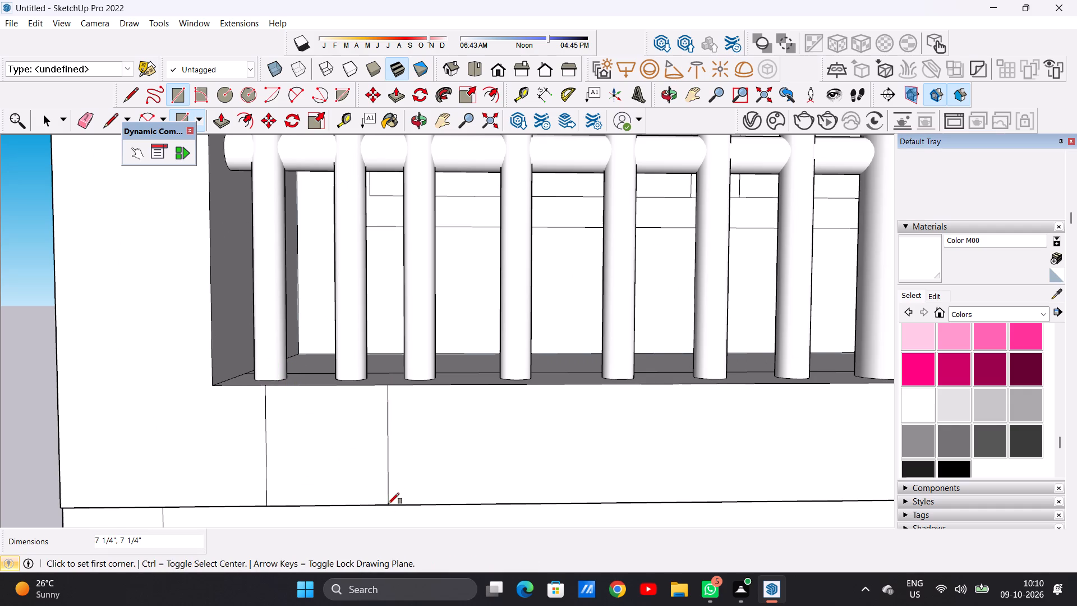
{"action": "key", "text": "space"}
Copy the square about 5' 7 1/2" along the balcony's front band to below the right end of the railing.
{"action": "scroll", "coordinate": [295, 471], "scroll_direction": "down", "scroll_amount": 20}
{"action": "scroll", "coordinate": [295, 471], "scroll_direction": "down", "scroll_amount": 1}
{"action": "scroll", "coordinate": [313, 447], "scroll_direction": "up", "scroll_amount": 16}
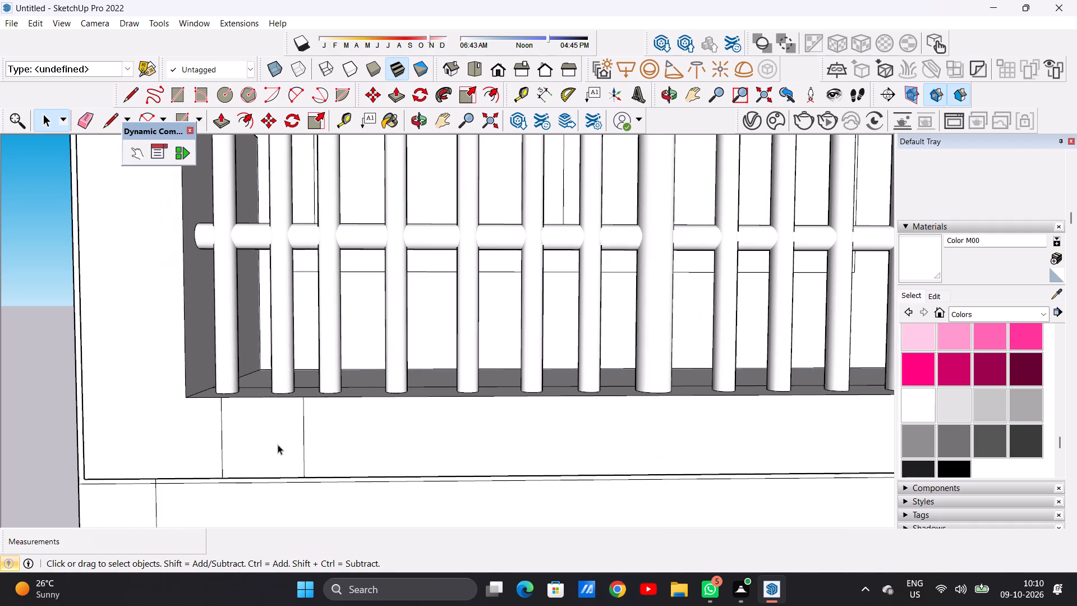
{"action": "double_click", "coordinate": [274, 443]}
{"action": "key", "text": "m"}
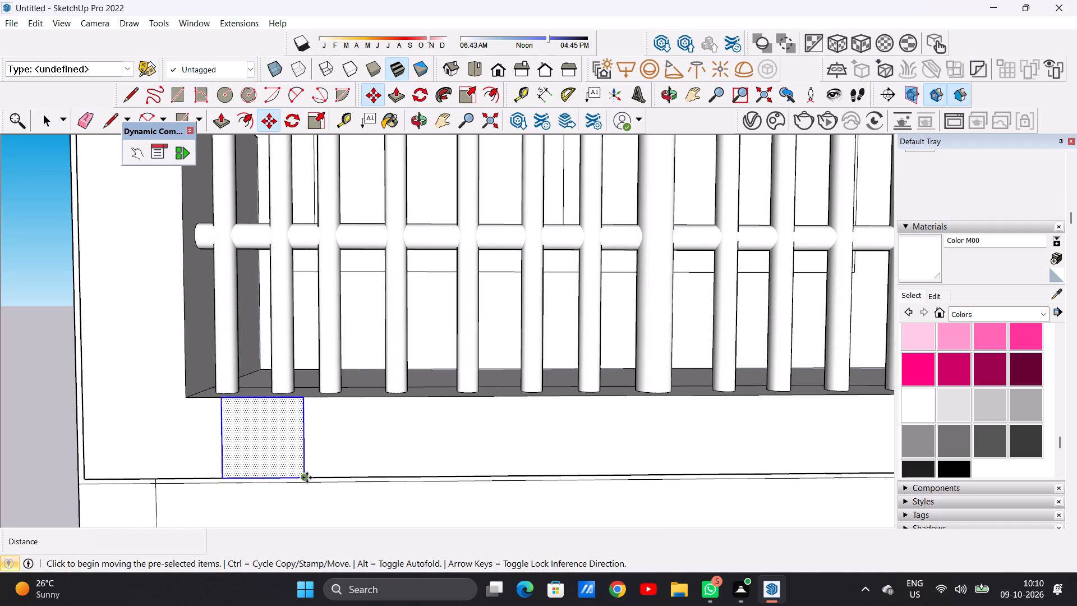
{"action": "left_click", "coordinate": [306, 478]}
{"action": "scroll", "coordinate": [385, 474], "scroll_direction": "down", "scroll_amount": 5}
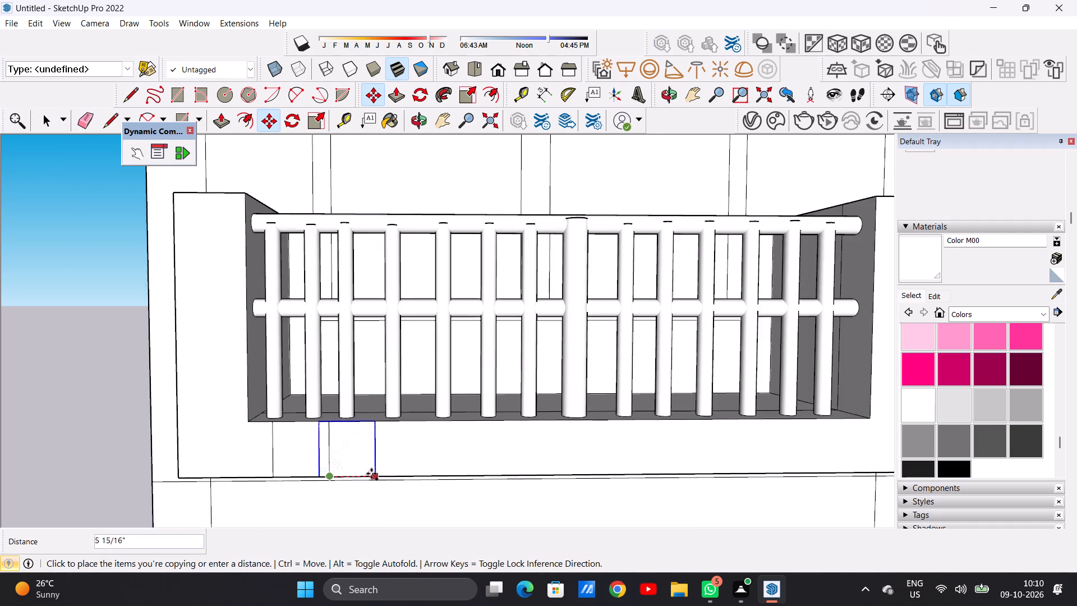
{"action": "scroll", "coordinate": [371, 474], "scroll_direction": "down", "scroll_amount": 4}
{"action": "scroll", "coordinate": [622, 471], "scroll_direction": "up", "scroll_amount": 4}
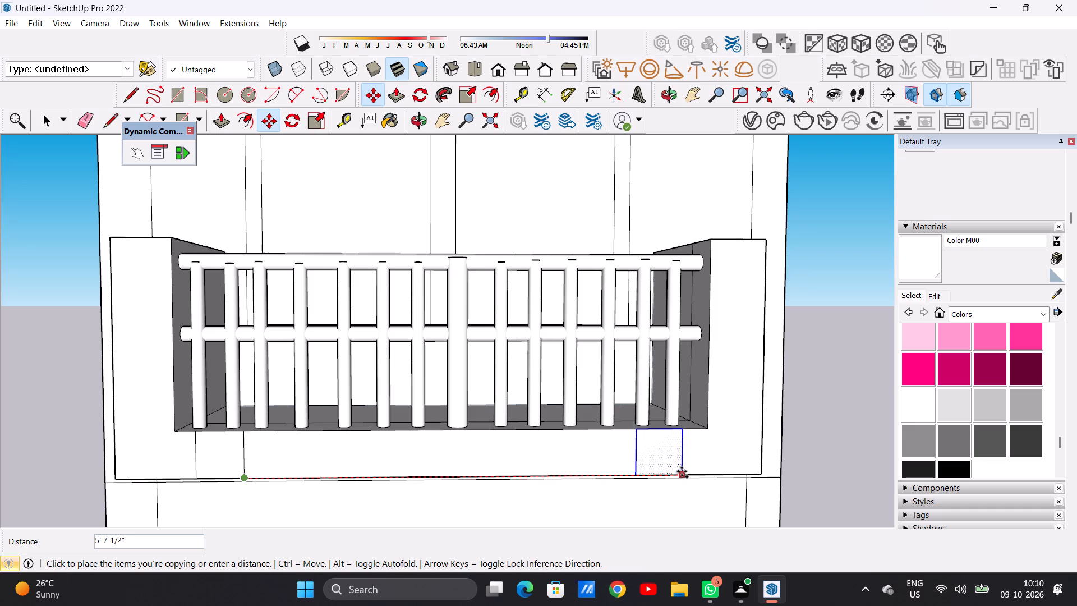
{"action": "left_click", "coordinate": [682, 471]}
{"action": "key", "text": "space"}
{"action": "scroll", "coordinate": [481, 452], "scroll_direction": "down", "scroll_amount": 2}
{"action": "scroll", "coordinate": [481, 452], "scroll_direction": "up", "scroll_amount": 1}
{"action": "scroll", "coordinate": [481, 452], "scroll_direction": "down", "scroll_amount": 3}
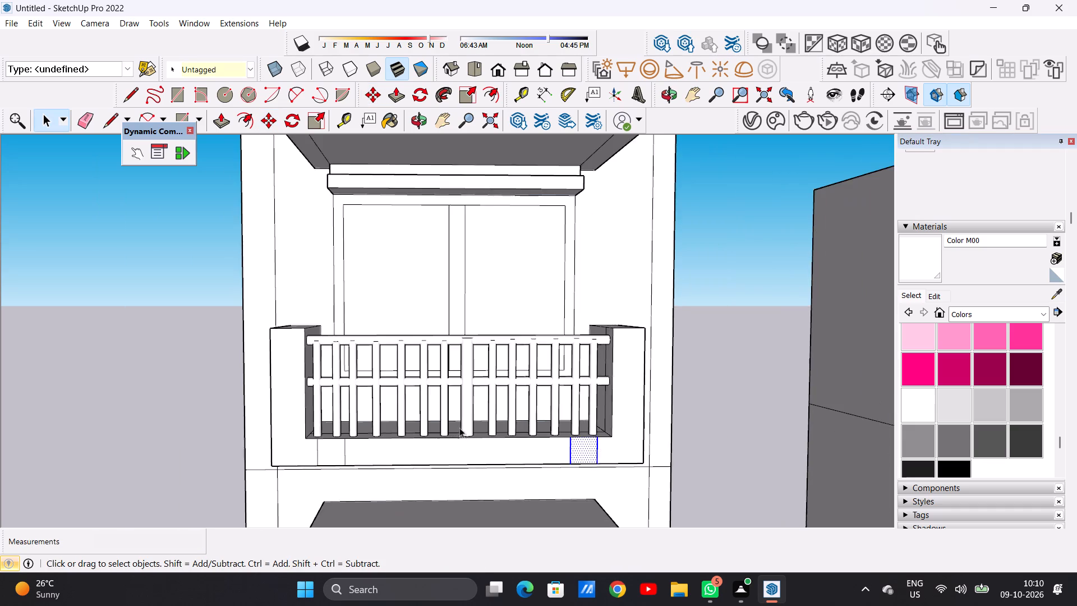
{"action": "scroll", "coordinate": [459, 428], "scroll_direction": "down", "scroll_amount": 4}
{"action": "left_click", "coordinate": [695, 398]}
Push/Pull the copied square at the right end of the balcony front outward about 6 3/16" to form a block.
{"action": "scroll", "coordinate": [386, 425], "scroll_direction": "down", "scroll_amount": 5}
{"action": "middle_click_drag", "start_coordinate": [482, 440], "coordinate": [255, 492]}
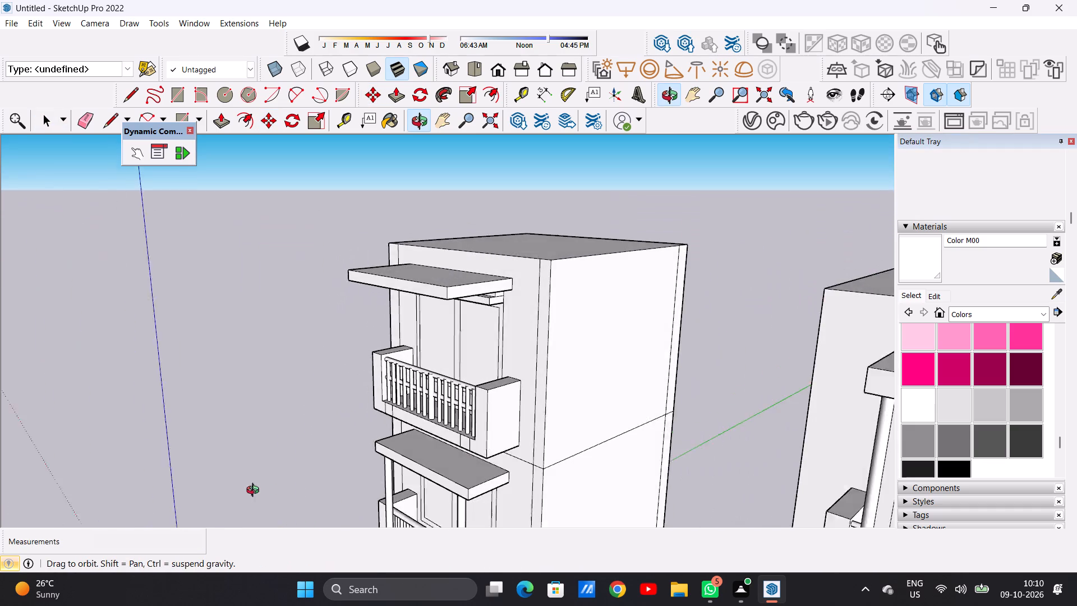
{"action": "middle_click_drag", "start_coordinate": [255, 492], "coordinate": [250, 494]}
{"action": "scroll", "coordinate": [461, 435], "scroll_direction": "up", "scroll_amount": 11}
{"action": "key", "text": "p"}
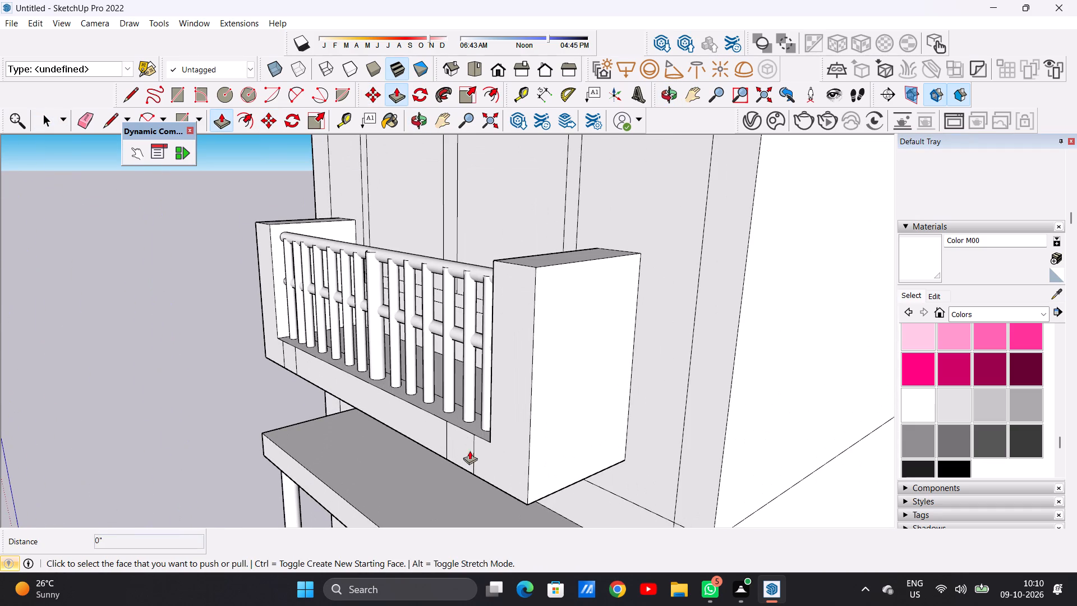
{"action": "scroll", "coordinate": [466, 448], "scroll_direction": "up", "scroll_amount": 4}
{"action": "left_click", "coordinate": [461, 444]}
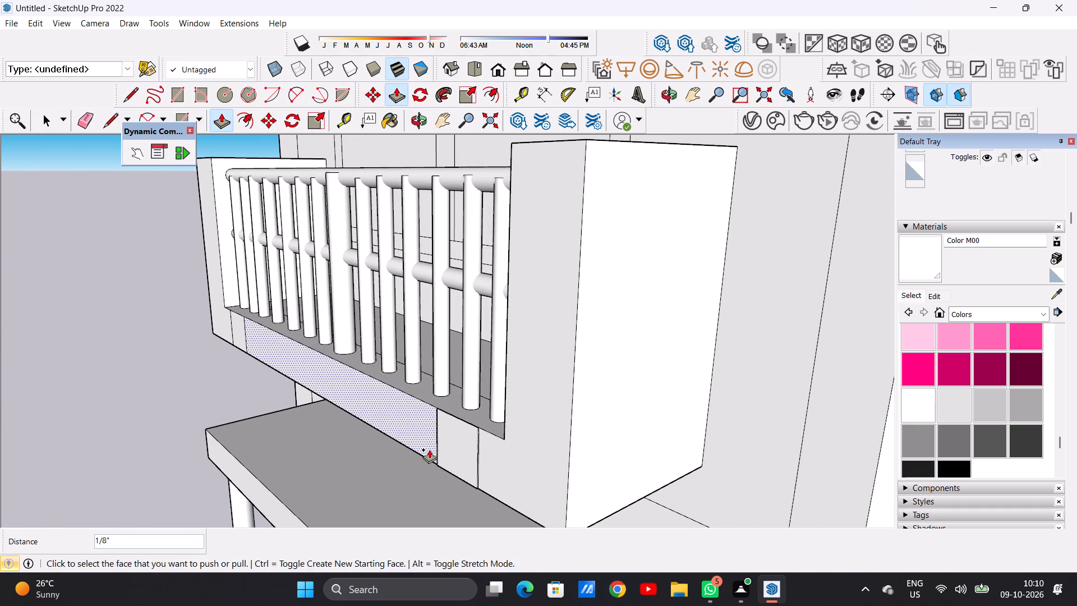
{"action": "left_click", "coordinate": [461, 448]}
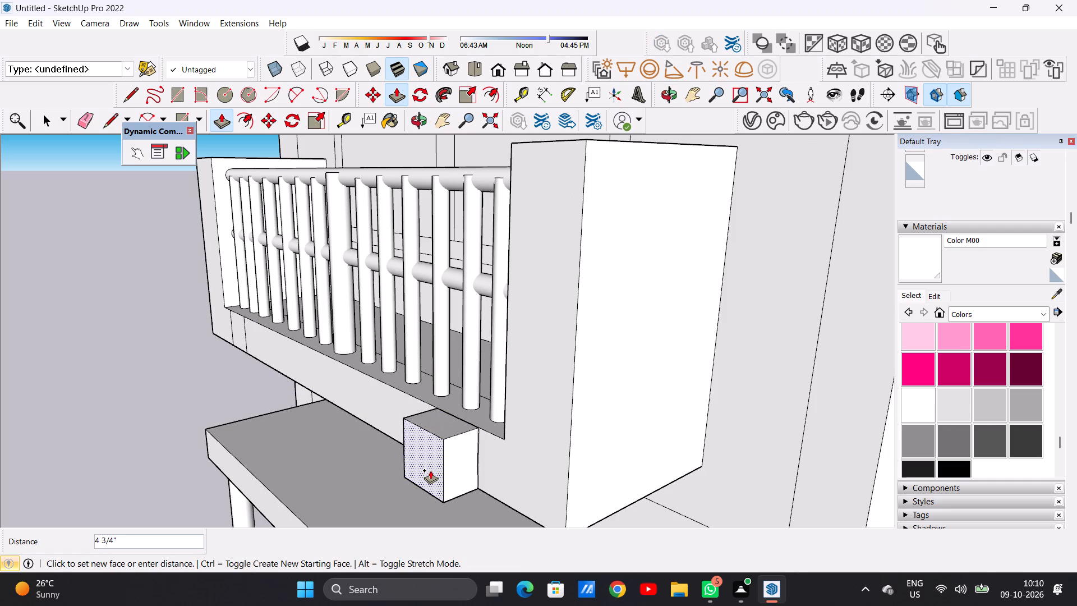
{"action": "key", "text": "space"}
{"action": "key", "text": "p"}
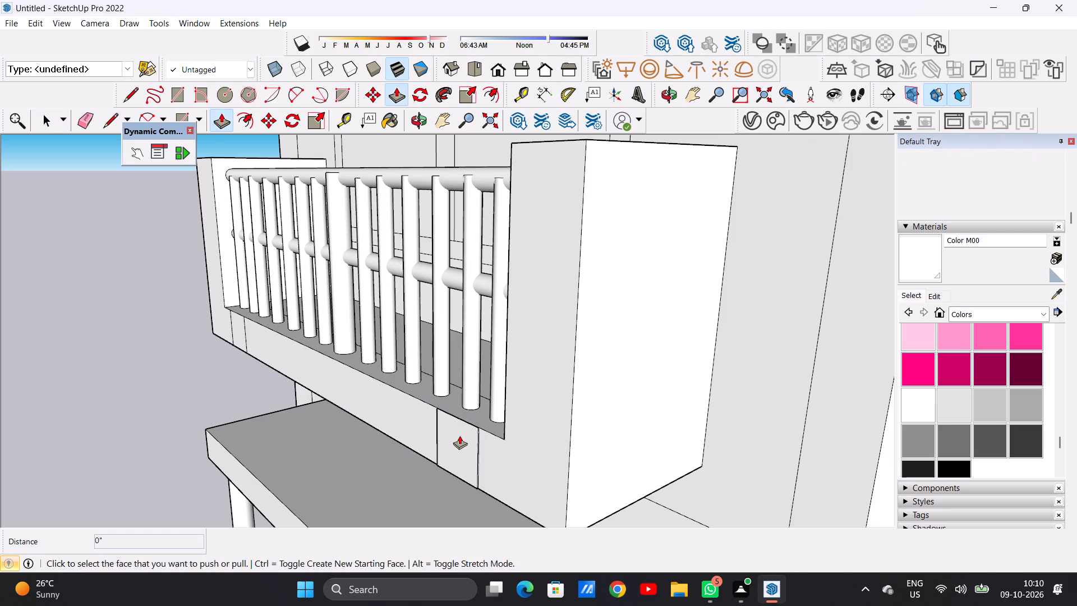
{"action": "left_click", "coordinate": [459, 435]}
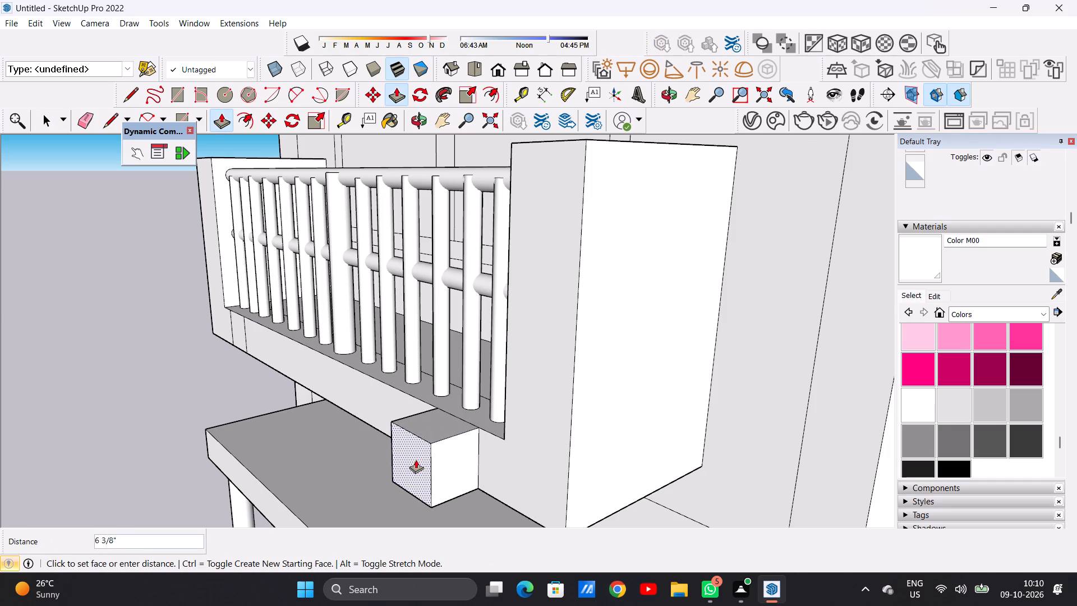
{"action": "left_click", "coordinate": [417, 460]}
Push/Pull the square at the left end of the balcony front outward about 6 5/16", using the first block as reference.
{"action": "scroll", "coordinate": [486, 438], "scroll_direction": "down", "scroll_amount": 2}
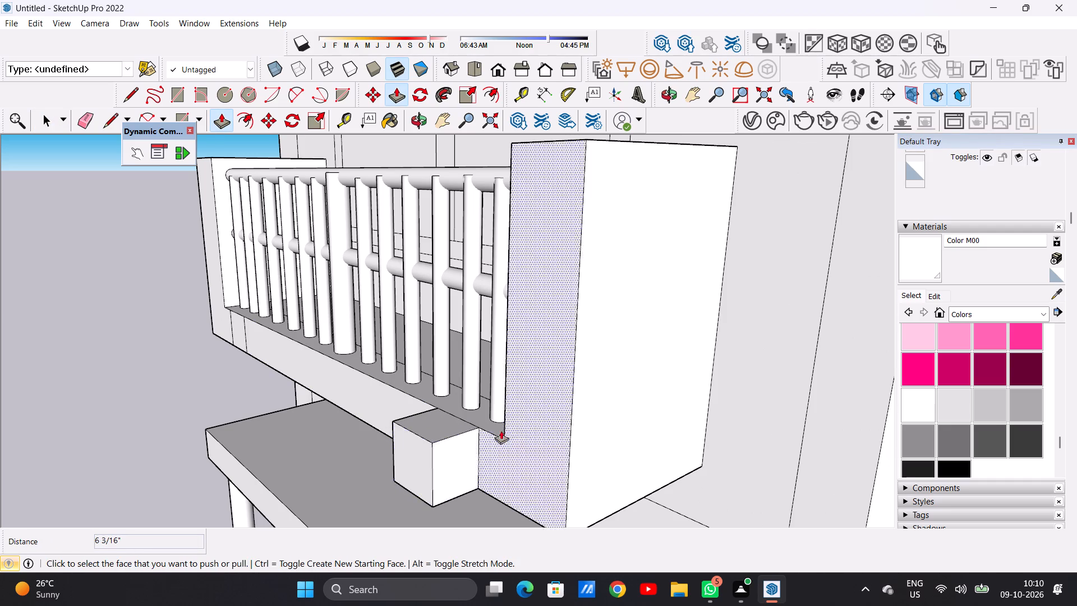
{"action": "scroll", "coordinate": [501, 430], "scroll_direction": "down", "scroll_amount": 6}
{"action": "scroll", "coordinate": [348, 379], "scroll_direction": "up", "scroll_amount": 11}
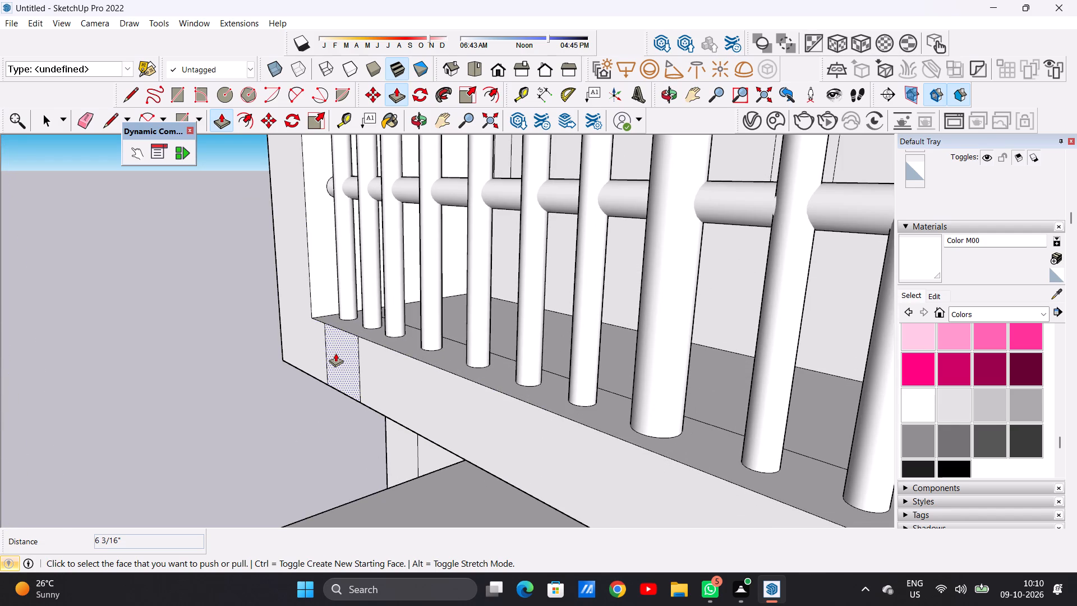
{"action": "left_click", "coordinate": [335, 353]}
{"action": "scroll", "coordinate": [312, 365], "scroll_direction": "down", "scroll_amount": 12}
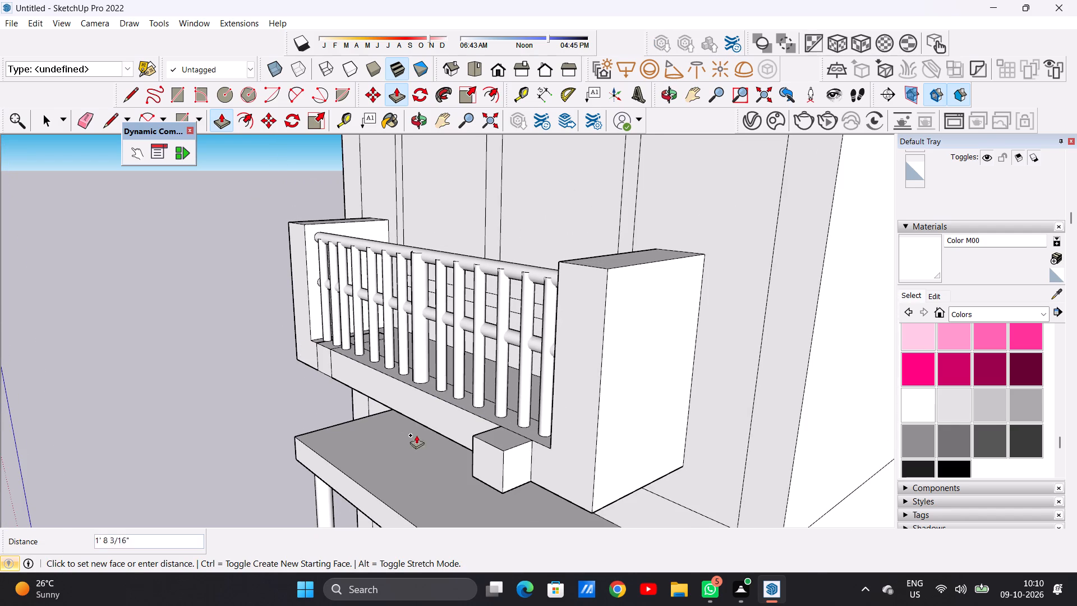
{"action": "left_click", "coordinate": [476, 437]}
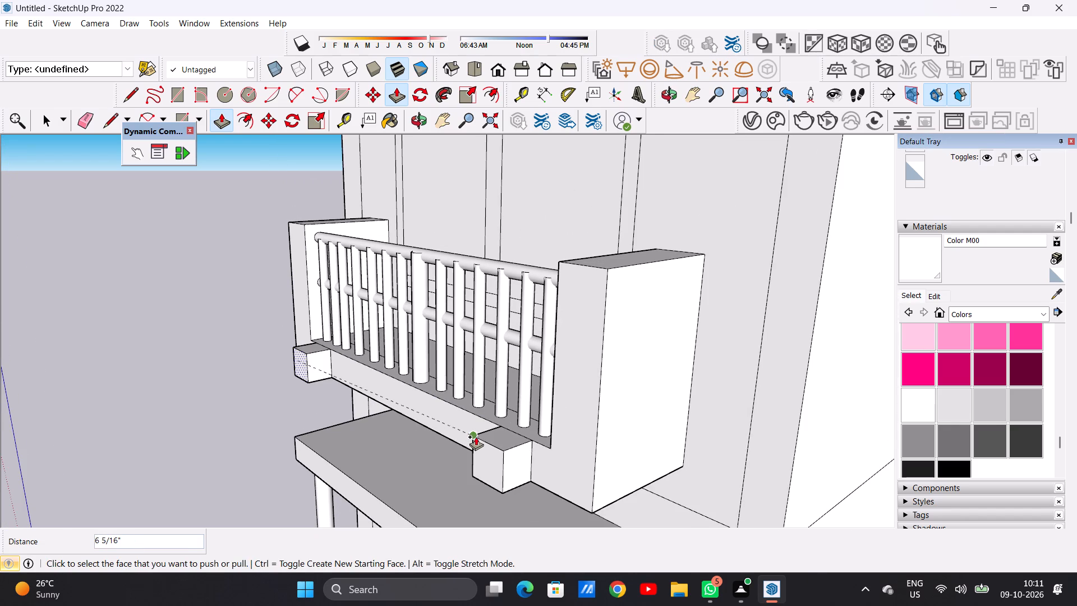
{"action": "key", "text": "space"}
Draw a circle of about 1 1/8" radius near the centre of the right block's top face.
{"action": "scroll", "coordinate": [454, 439], "scroll_direction": "down", "scroll_amount": 16}
{"action": "middle_click_drag", "start_coordinate": [434, 421], "coordinate": [612, 508]}
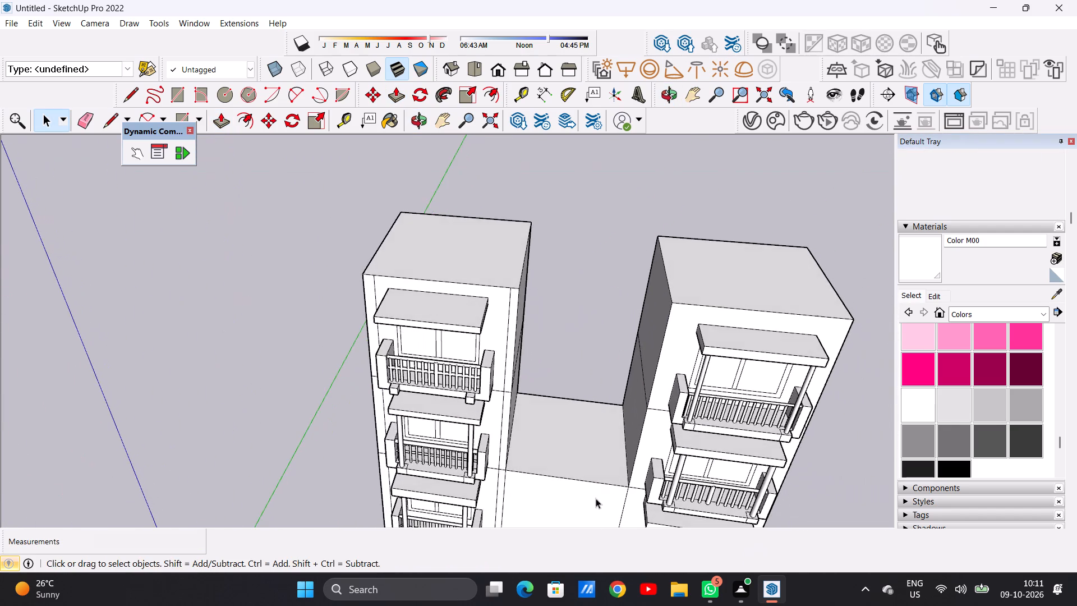
{"action": "scroll", "coordinate": [470, 407], "scroll_direction": "up", "scroll_amount": 6}
{"action": "middle_click_drag", "start_coordinate": [370, 392], "coordinate": [421, 489]}
{"action": "scroll", "coordinate": [487, 425], "scroll_direction": "up", "scroll_amount": 6}
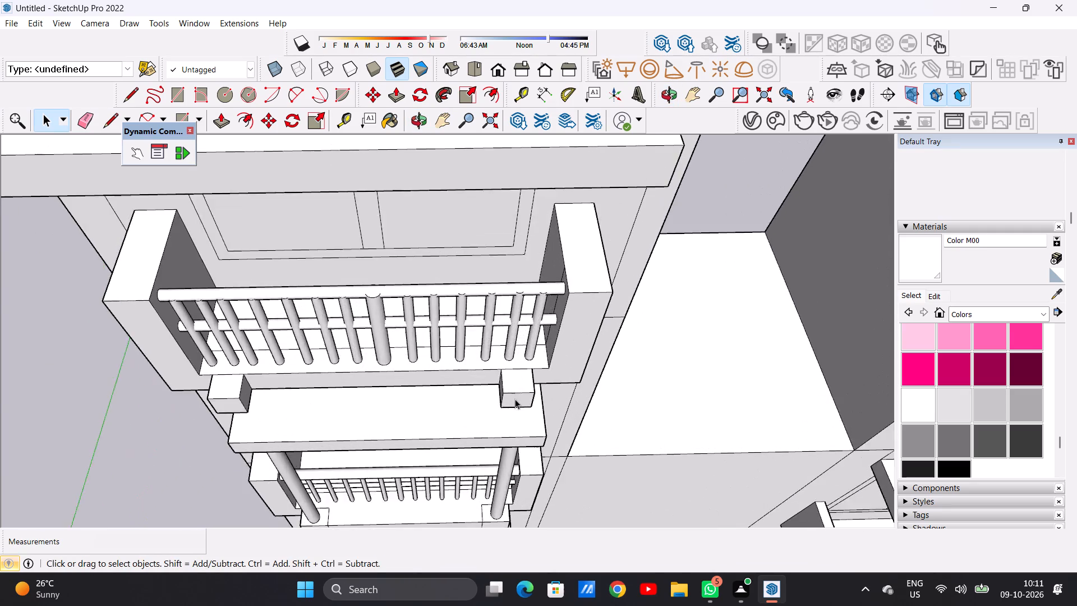
{"action": "scroll", "coordinate": [519, 393], "scroll_direction": "down", "scroll_amount": 1}
{"action": "scroll", "coordinate": [519, 393], "scroll_direction": "up", "scroll_amount": 20}
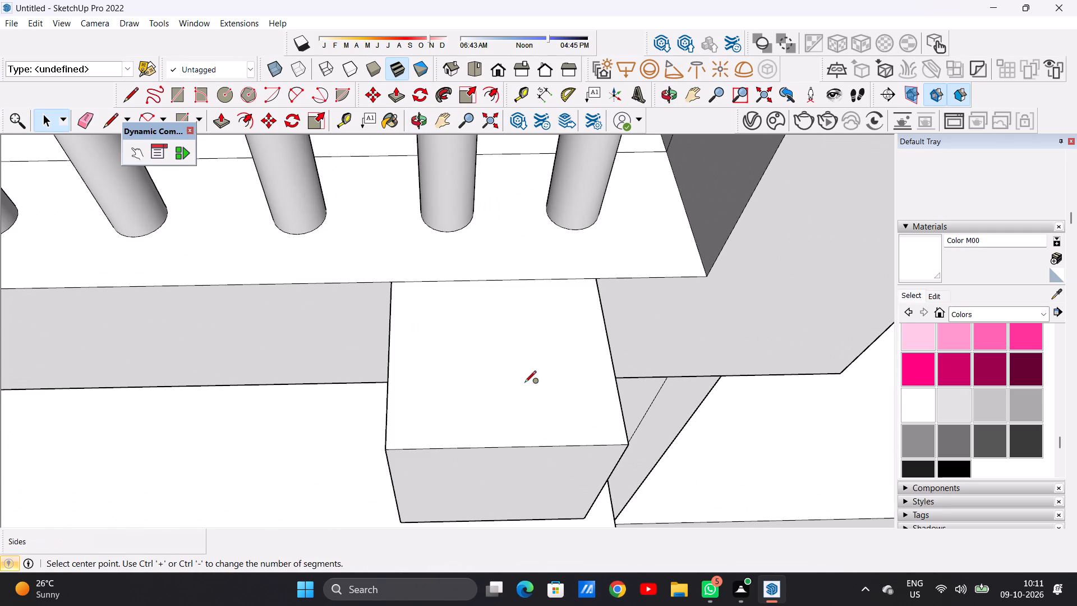
{"action": "key", "text": "c"}
{"action": "scroll", "coordinate": [519, 369], "scroll_direction": "up", "scroll_amount": 2}
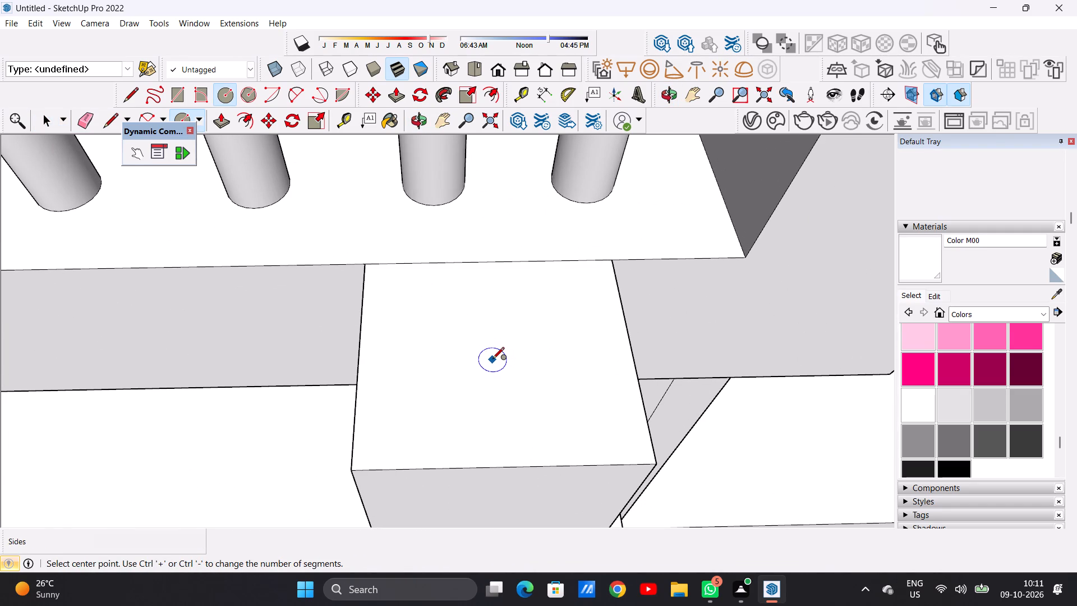
{"action": "left_click", "coordinate": [494, 360]}
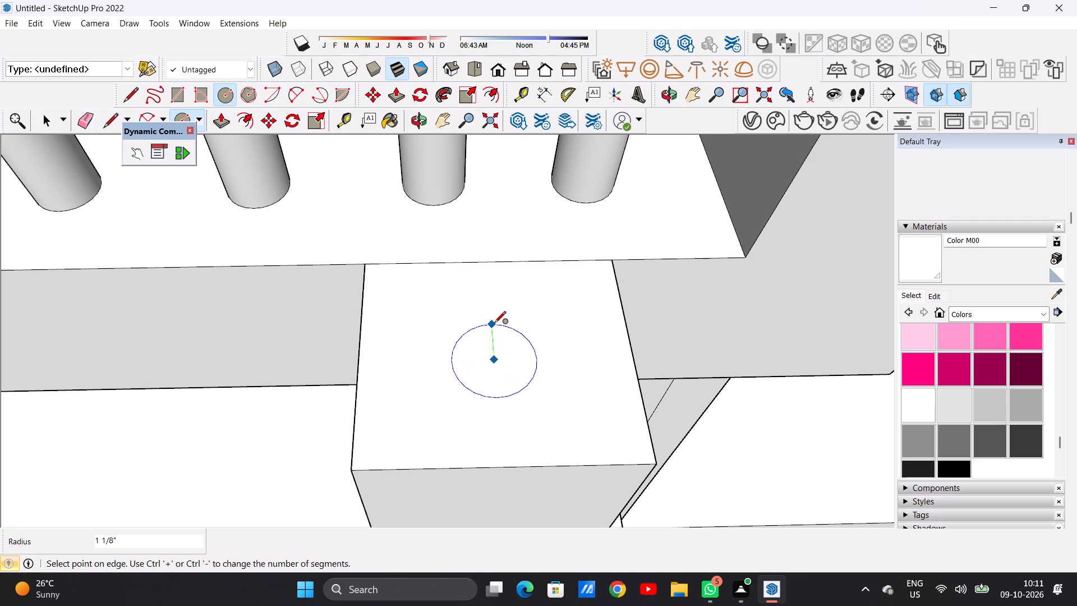
{"action": "left_click", "coordinate": [494, 324]}
{"action": "key", "text": "space"}
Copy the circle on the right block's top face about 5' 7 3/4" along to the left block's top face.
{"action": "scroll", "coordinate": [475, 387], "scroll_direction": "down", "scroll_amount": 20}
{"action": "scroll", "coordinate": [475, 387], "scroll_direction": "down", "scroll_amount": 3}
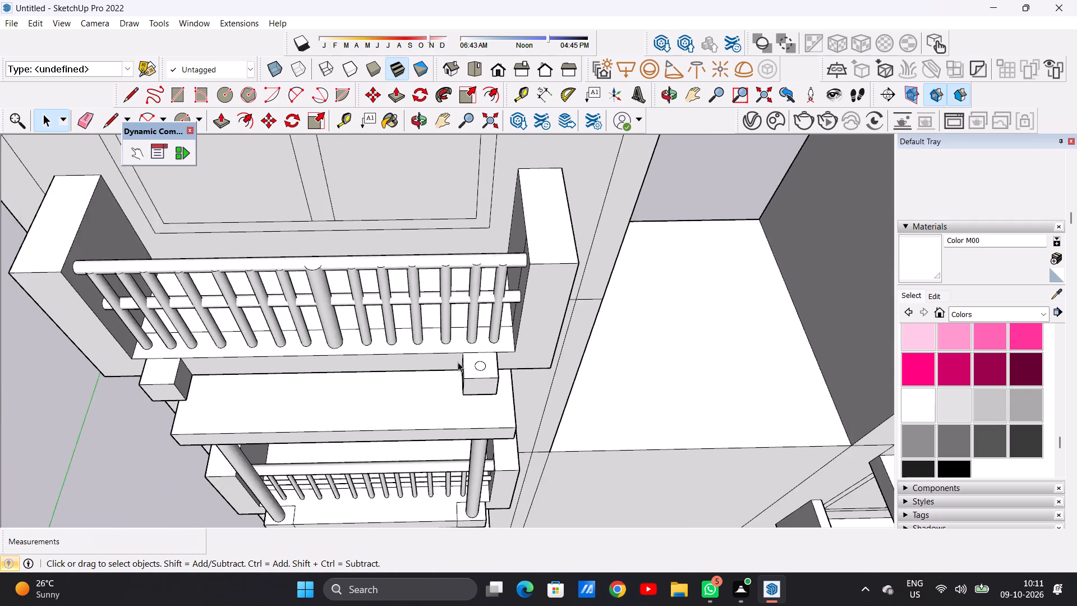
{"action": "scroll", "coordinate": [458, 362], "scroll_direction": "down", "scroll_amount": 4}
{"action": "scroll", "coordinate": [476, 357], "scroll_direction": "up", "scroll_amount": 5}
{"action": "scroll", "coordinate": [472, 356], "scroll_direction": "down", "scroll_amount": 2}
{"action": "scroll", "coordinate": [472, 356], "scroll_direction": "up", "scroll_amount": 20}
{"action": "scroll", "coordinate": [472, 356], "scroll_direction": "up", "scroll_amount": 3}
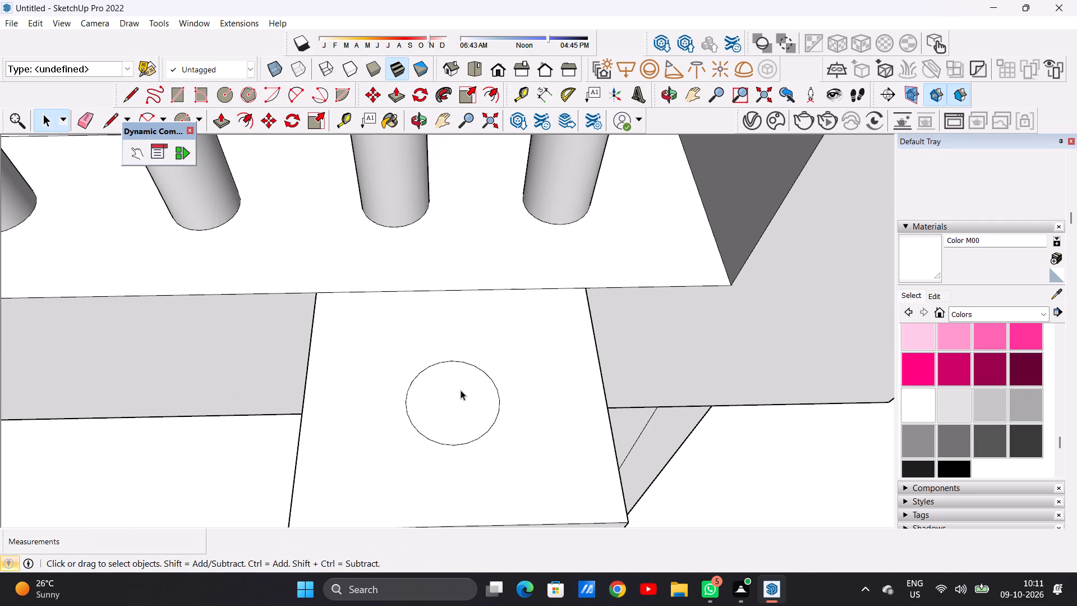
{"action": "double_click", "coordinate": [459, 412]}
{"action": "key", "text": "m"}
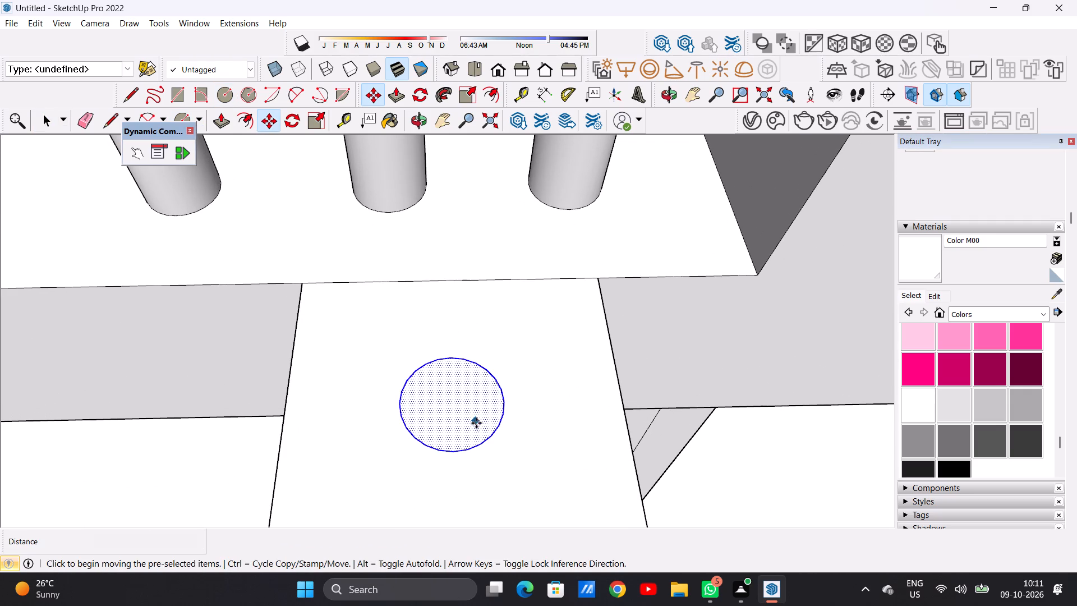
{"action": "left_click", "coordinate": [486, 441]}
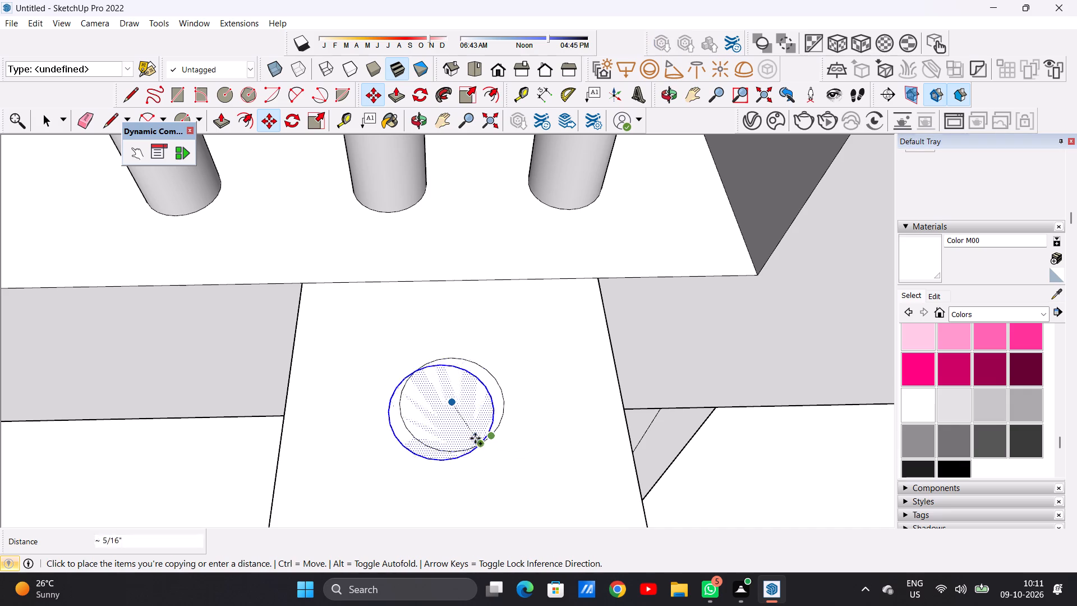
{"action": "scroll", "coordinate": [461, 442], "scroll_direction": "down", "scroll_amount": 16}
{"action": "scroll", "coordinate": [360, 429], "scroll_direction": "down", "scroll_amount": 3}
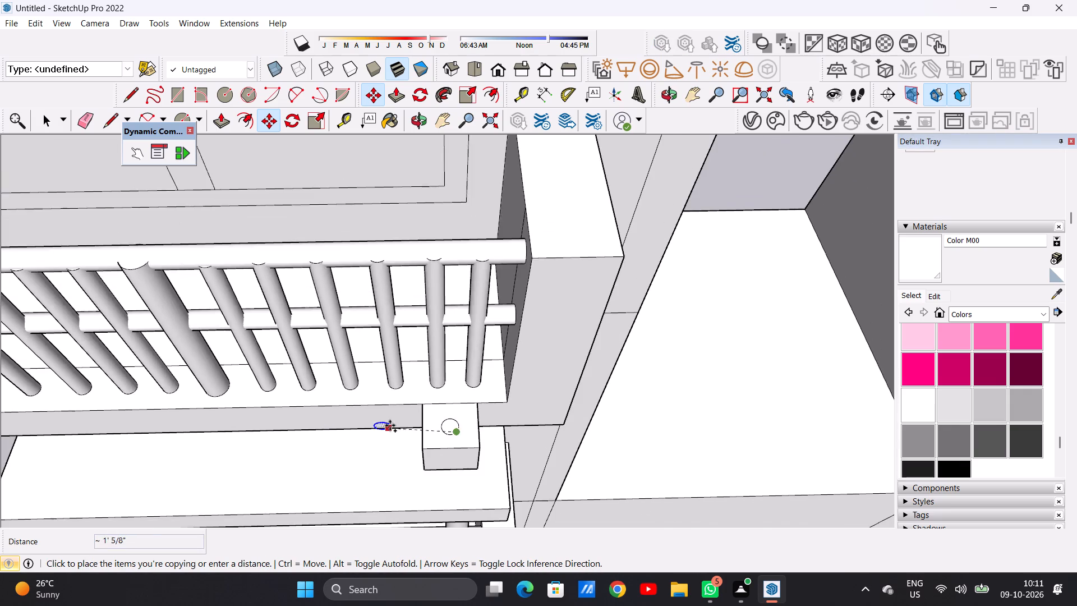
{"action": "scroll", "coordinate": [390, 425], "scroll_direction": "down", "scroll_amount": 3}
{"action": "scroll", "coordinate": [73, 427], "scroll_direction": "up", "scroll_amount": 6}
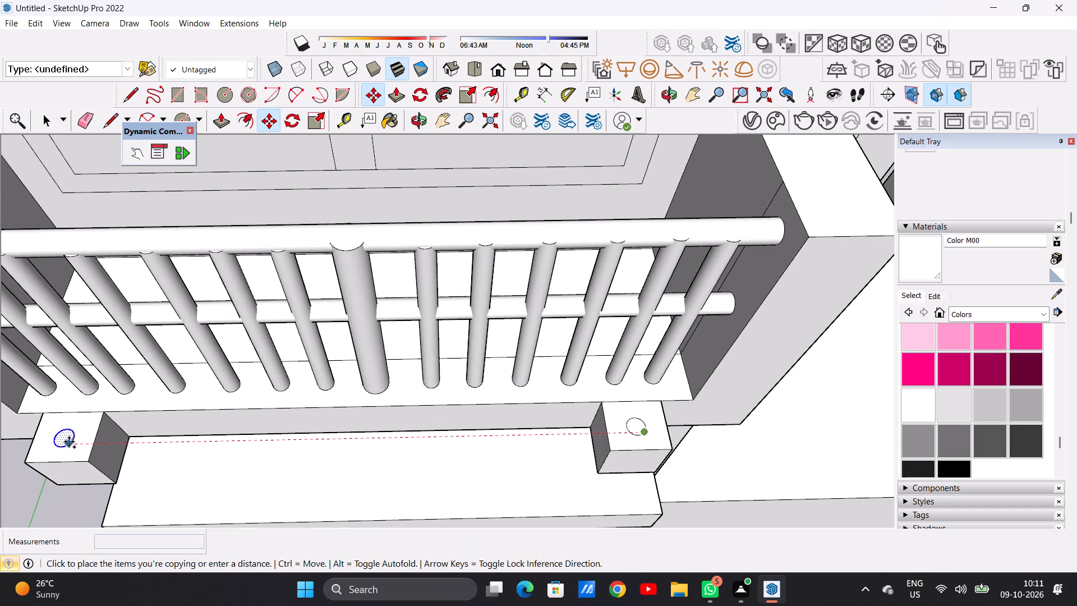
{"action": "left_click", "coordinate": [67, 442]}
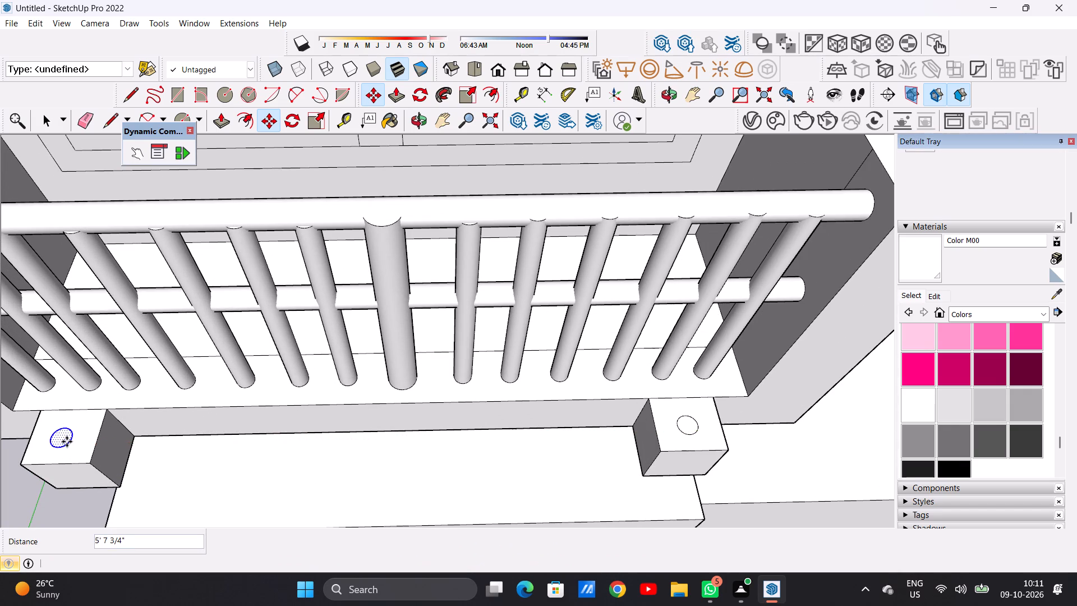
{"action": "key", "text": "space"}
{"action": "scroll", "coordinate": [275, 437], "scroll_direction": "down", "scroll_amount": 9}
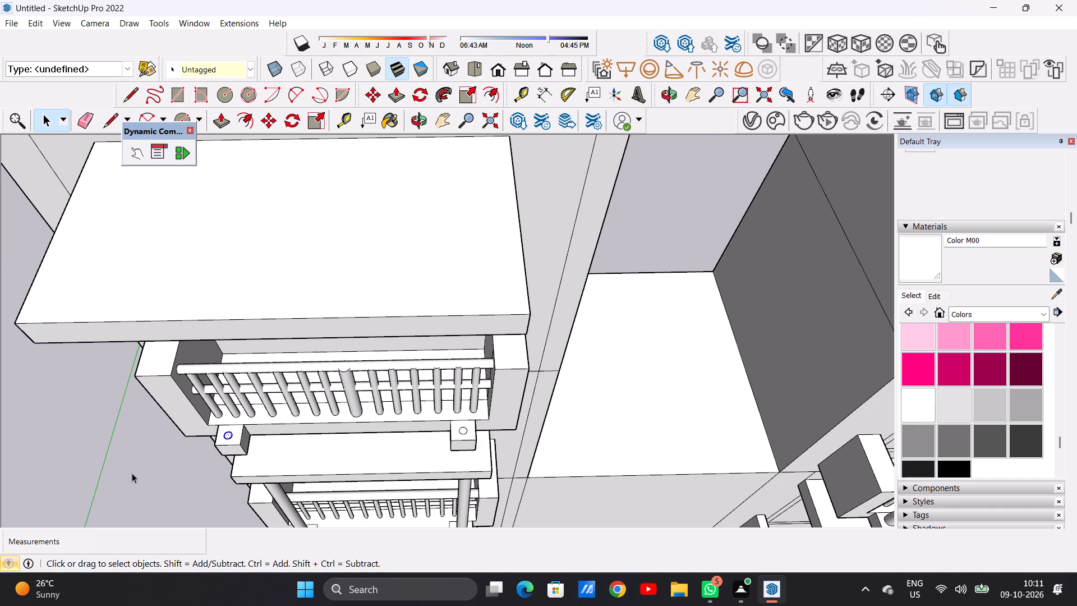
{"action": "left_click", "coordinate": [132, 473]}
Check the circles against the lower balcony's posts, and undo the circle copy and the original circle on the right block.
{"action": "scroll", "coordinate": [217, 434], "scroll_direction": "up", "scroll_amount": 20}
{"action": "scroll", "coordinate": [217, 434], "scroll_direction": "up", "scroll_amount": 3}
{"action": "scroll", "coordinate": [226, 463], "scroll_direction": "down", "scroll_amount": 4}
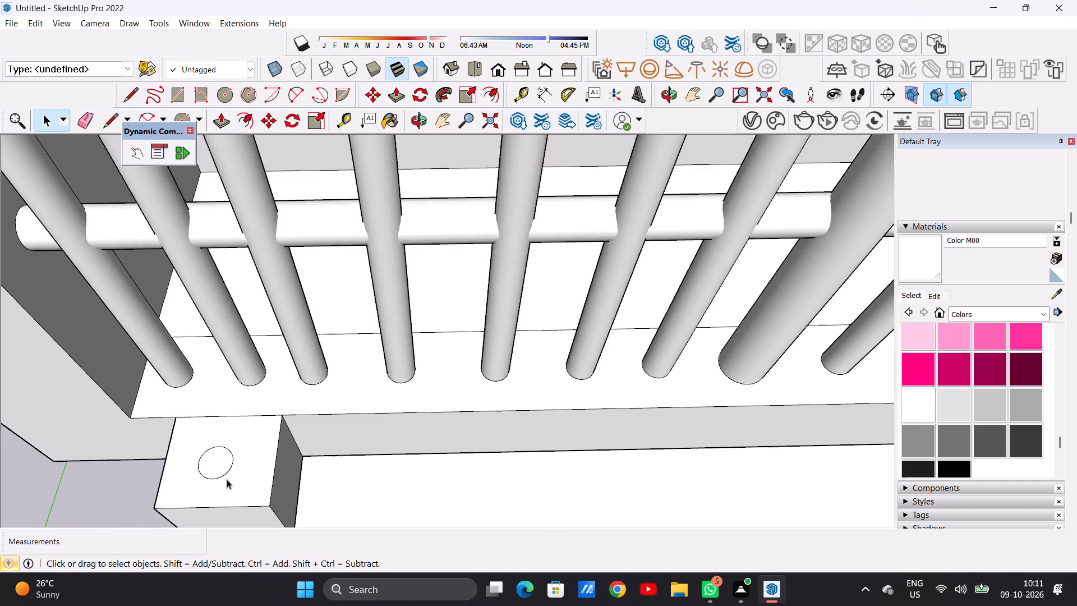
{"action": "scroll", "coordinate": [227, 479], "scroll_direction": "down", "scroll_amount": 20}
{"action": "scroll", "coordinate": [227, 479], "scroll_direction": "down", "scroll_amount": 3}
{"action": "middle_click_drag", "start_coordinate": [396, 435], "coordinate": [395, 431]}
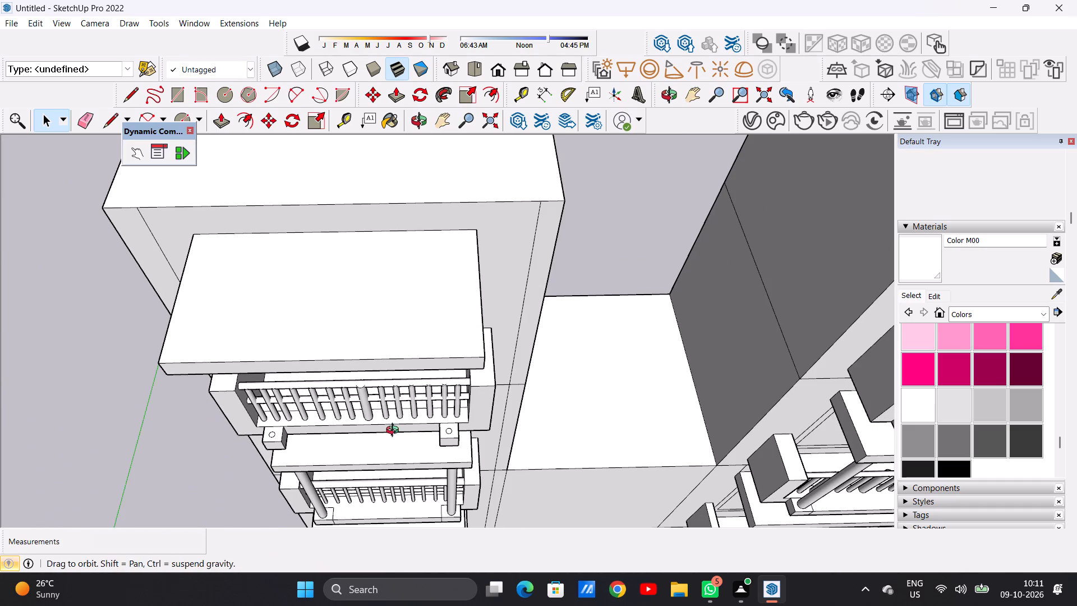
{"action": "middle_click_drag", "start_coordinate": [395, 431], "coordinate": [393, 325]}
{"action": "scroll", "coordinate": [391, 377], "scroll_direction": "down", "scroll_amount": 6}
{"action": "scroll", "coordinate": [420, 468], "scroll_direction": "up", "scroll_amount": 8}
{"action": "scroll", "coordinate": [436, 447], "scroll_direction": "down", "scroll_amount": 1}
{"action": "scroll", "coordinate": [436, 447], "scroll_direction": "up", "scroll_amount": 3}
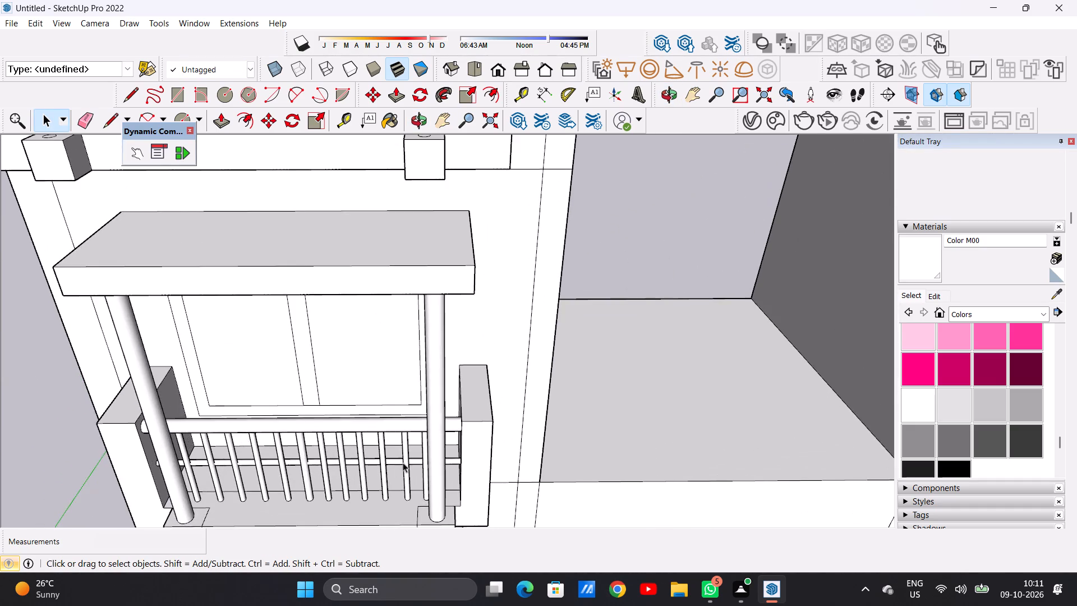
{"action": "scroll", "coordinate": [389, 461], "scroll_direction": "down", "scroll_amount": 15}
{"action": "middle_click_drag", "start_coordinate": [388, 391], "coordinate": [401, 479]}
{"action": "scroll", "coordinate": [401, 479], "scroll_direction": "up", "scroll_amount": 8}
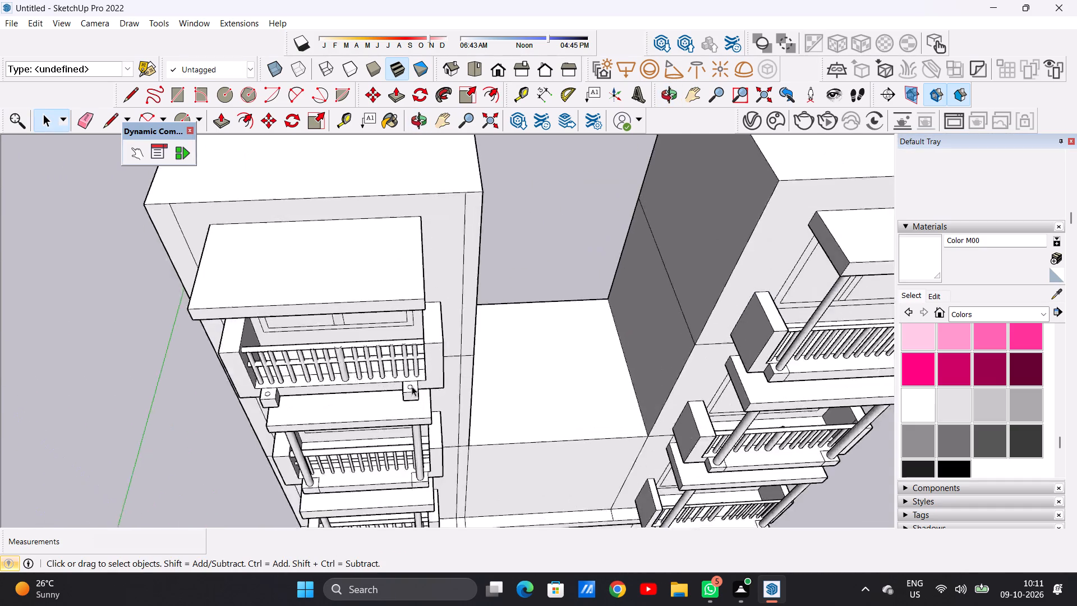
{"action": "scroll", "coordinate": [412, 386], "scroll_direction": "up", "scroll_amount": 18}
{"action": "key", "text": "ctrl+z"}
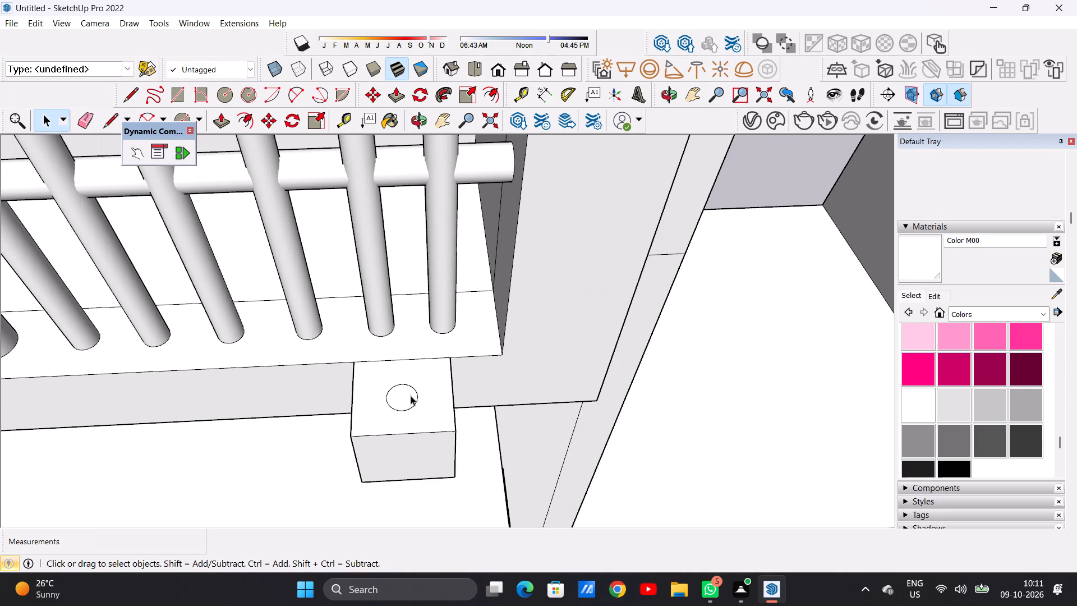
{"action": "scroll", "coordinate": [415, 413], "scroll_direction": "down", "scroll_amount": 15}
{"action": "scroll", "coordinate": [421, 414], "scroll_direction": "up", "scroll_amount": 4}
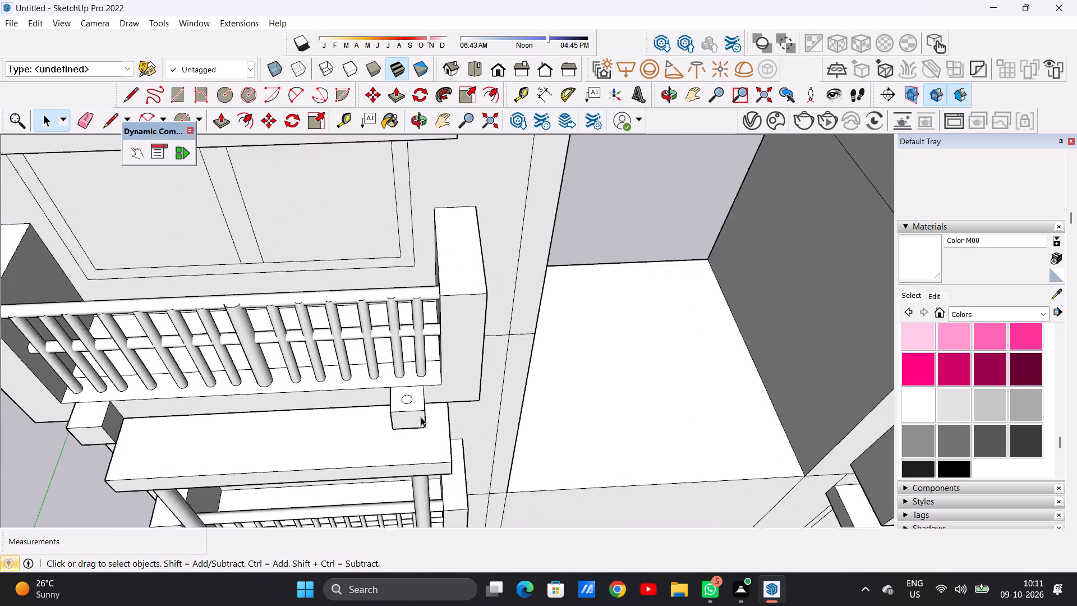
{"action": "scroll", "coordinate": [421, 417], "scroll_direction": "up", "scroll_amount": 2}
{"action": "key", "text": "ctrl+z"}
Draw a circle of about 1 5/8" radius at the centre of the right block's top face.
{"action": "scroll", "coordinate": [403, 394], "scroll_direction": "up", "scroll_amount": 7}
{"action": "middle_click_drag", "start_coordinate": [378, 438], "coordinate": [374, 479]}
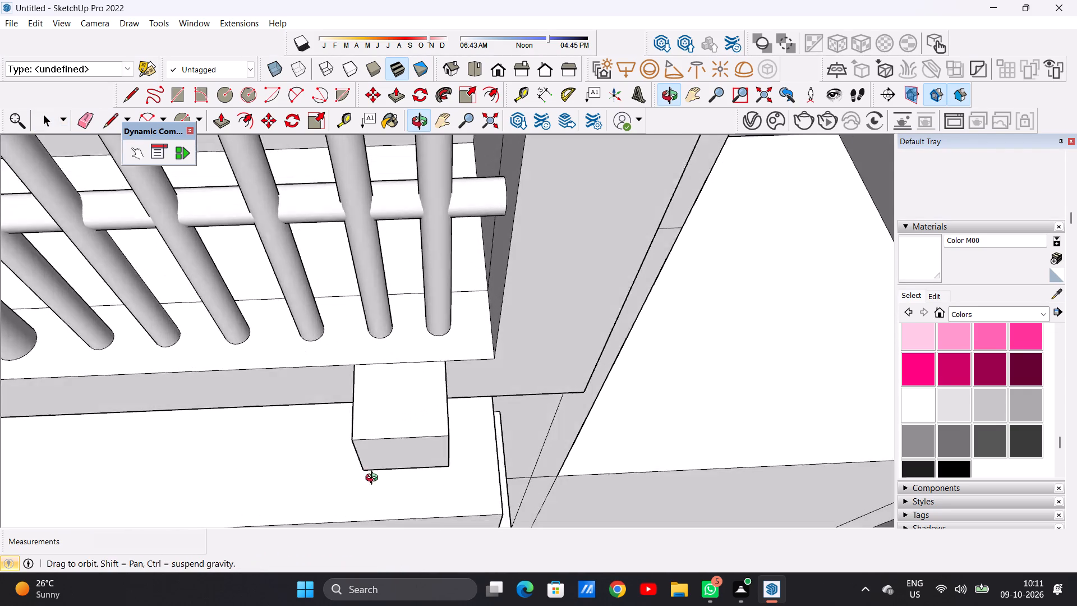
{"action": "middle_click_drag", "start_coordinate": [374, 479], "coordinate": [374, 481]}
{"action": "scroll", "coordinate": [407, 419], "scroll_direction": "up", "scroll_amount": 3}
{"action": "key", "text": "c"}
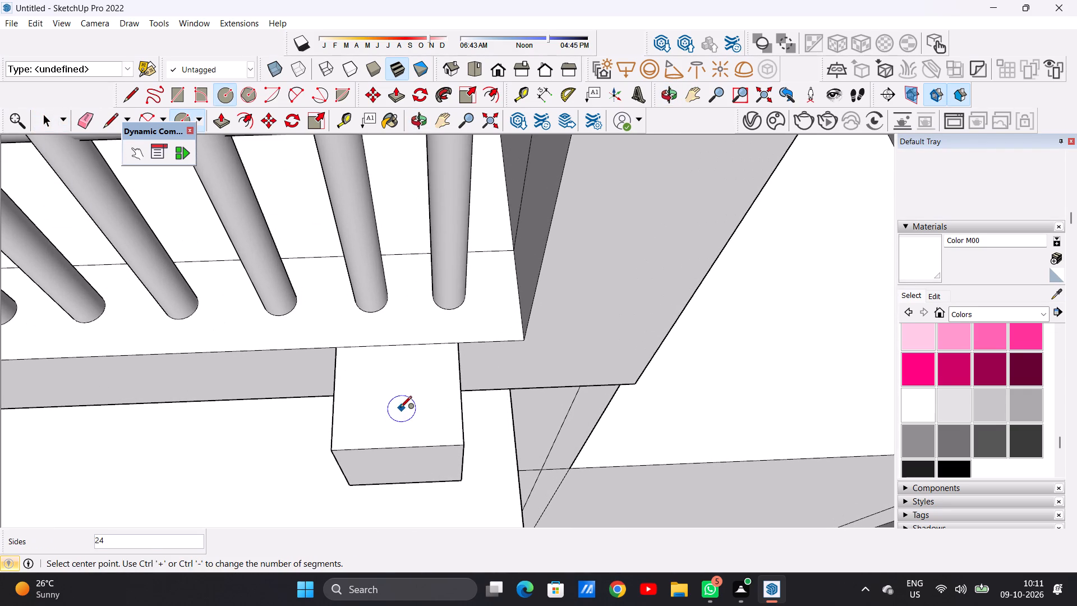
{"action": "left_click", "coordinate": [398, 393]}
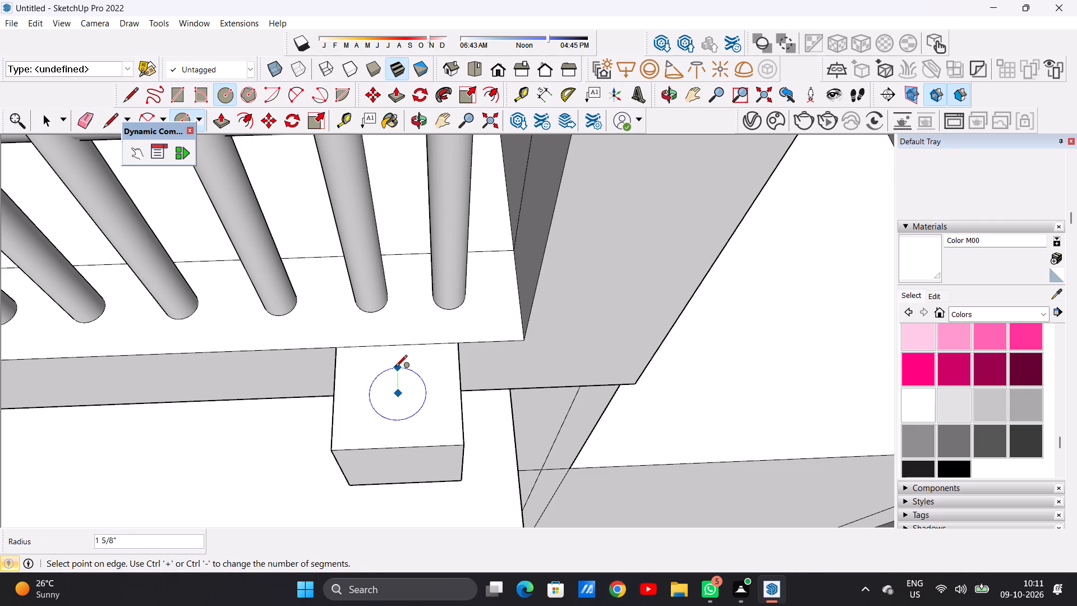
{"action": "left_click", "coordinate": [395, 368]}
{"action": "key", "text": "space"}
{"action": "scroll", "coordinate": [444, 441], "scroll_direction": "down", "scroll_amount": 7}
{"action": "scroll", "coordinate": [416, 417], "scroll_direction": "up", "scroll_amount": 7}
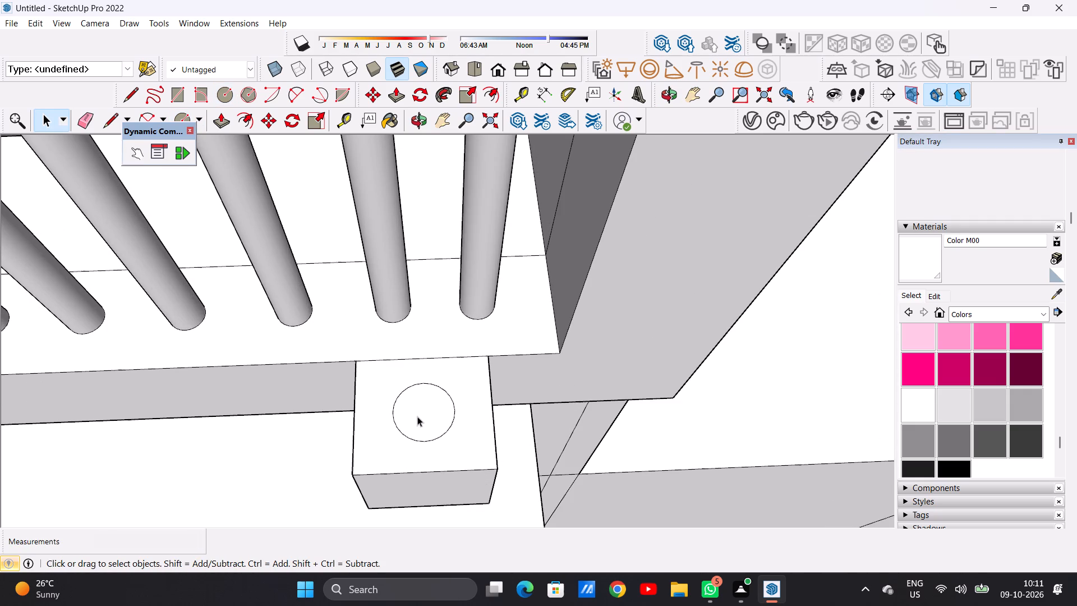
Copy the circle about 5' 7 7/16" from the right block to the left block's top face.
{"action": "double_click", "coordinate": [417, 416]}
{"action": "key", "text": "m"}
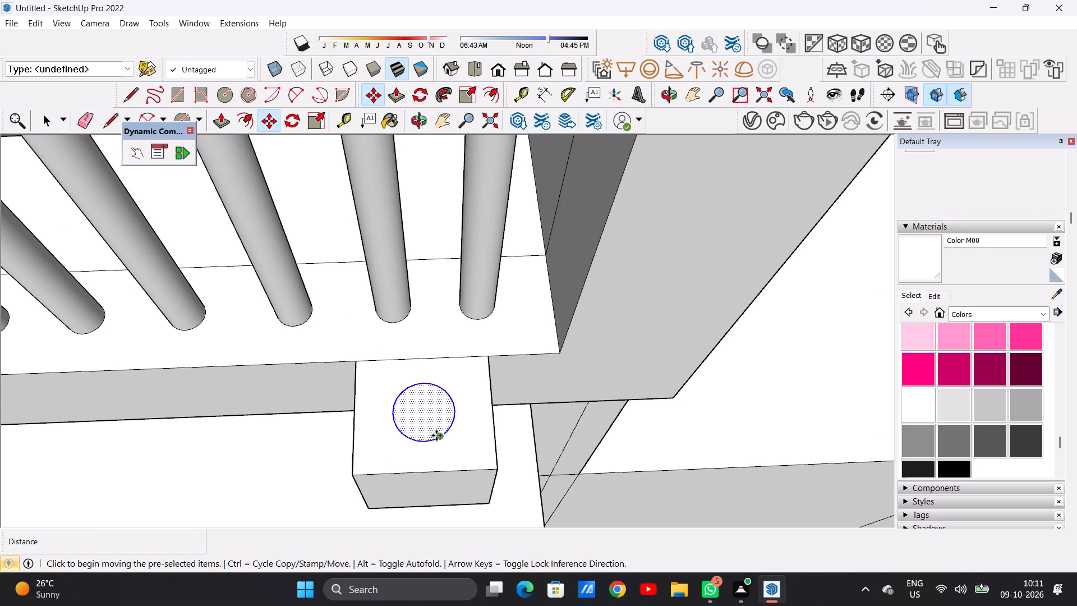
{"action": "left_click", "coordinate": [436, 435]}
{"action": "scroll", "coordinate": [443, 429], "scroll_direction": "down", "scroll_amount": 12}
{"action": "scroll", "coordinate": [311, 442], "scroll_direction": "down", "scroll_amount": 5}
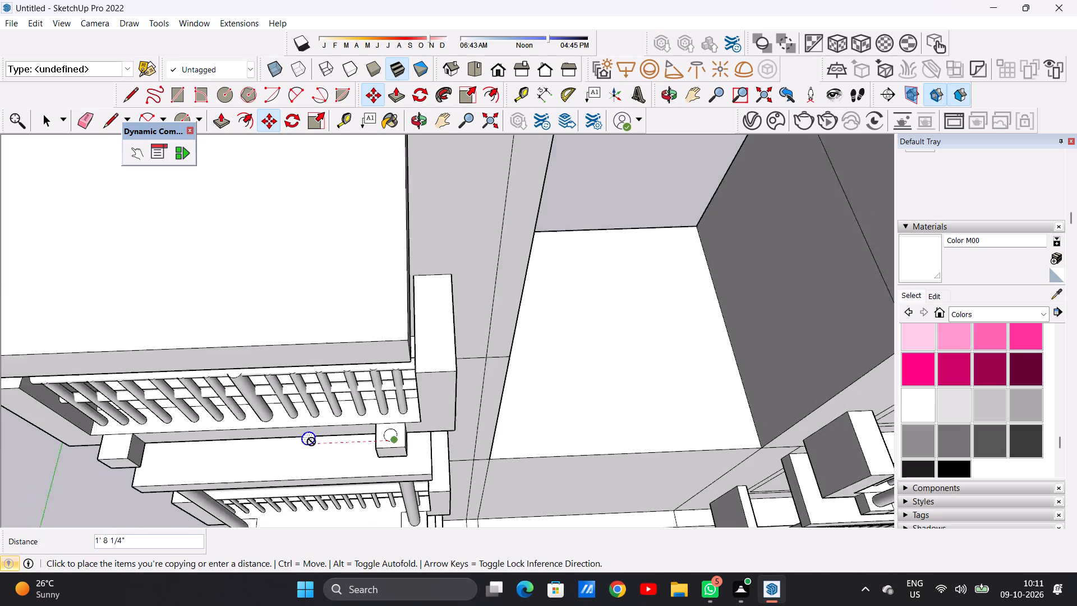
{"action": "scroll", "coordinate": [134, 446], "scroll_direction": "up", "scroll_amount": 10}
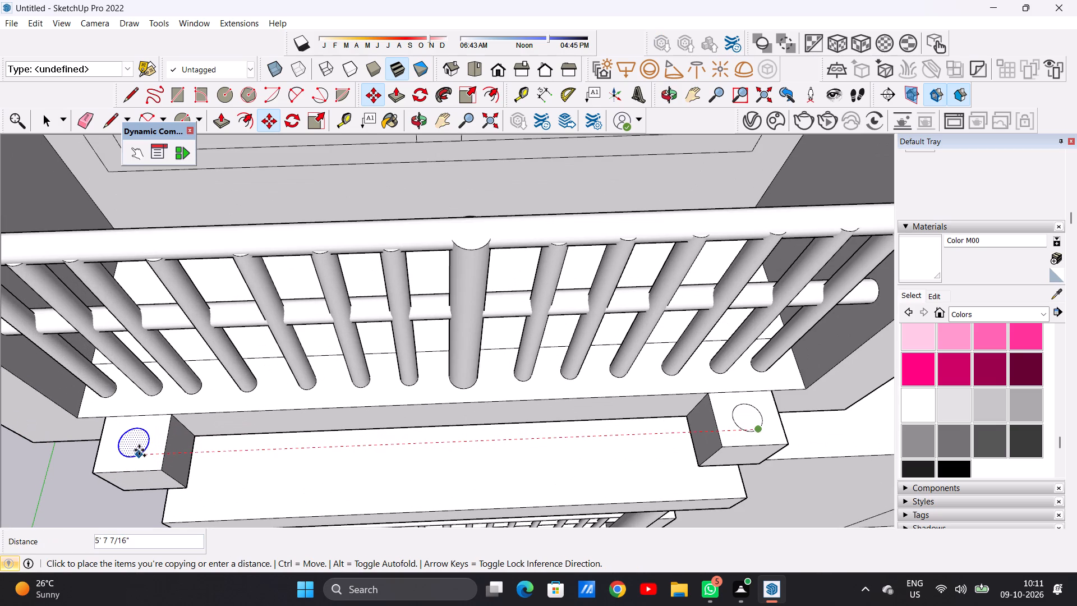
{"action": "left_click", "coordinate": [139, 450]}
{"action": "key", "text": "space"}
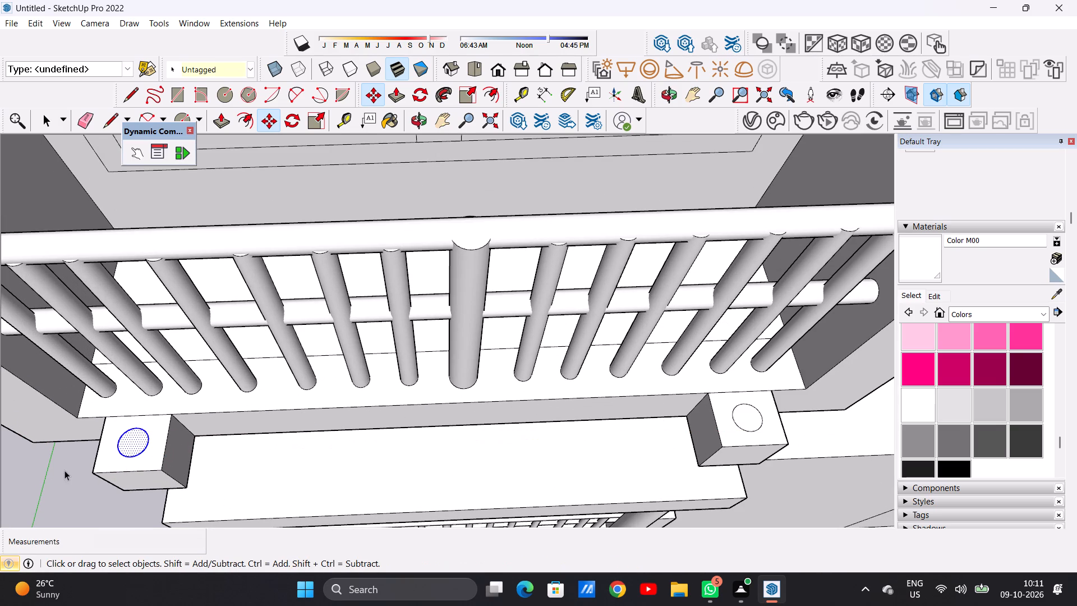
{"action": "left_click", "coordinate": [64, 470]}
Push/Pull the right block's circle up about 6' 4 3/16" to the canopy's underside to form a round post.
{"action": "scroll", "coordinate": [337, 461], "scroll_direction": "down", "scroll_amount": 14}
{"action": "middle_click_drag", "start_coordinate": [495, 465], "coordinate": [440, 368]}
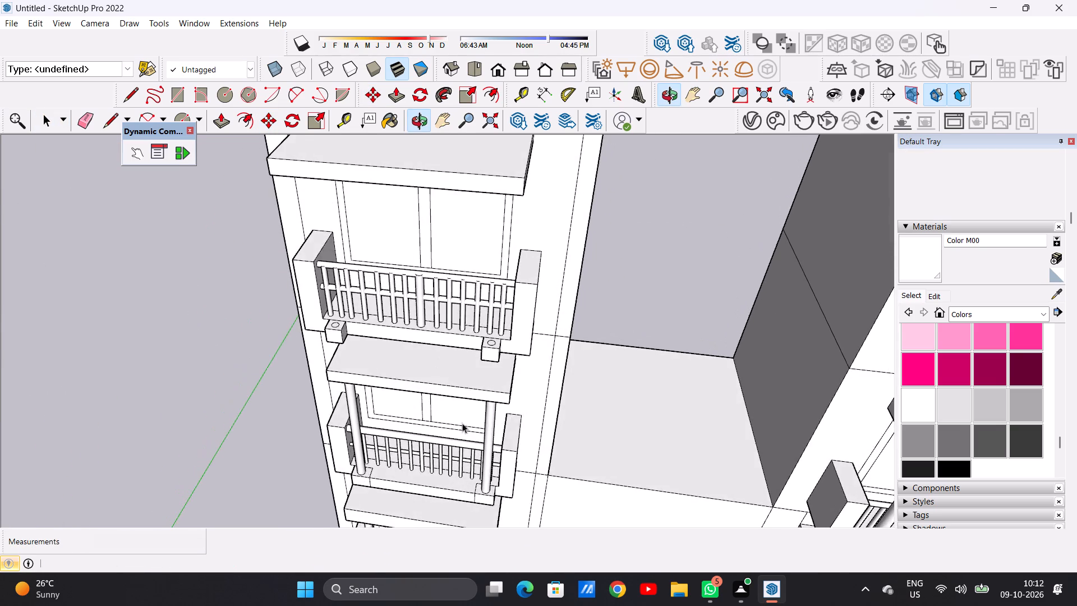
{"action": "scroll", "coordinate": [477, 443], "scroll_direction": "down", "scroll_amount": 8}
{"action": "middle_click_drag", "start_coordinate": [481, 429], "coordinate": [438, 374]}
{"action": "scroll", "coordinate": [468, 319], "scroll_direction": "up", "scroll_amount": 8}
{"action": "scroll", "coordinate": [476, 497], "scroll_direction": "up", "scroll_amount": 3}
{"action": "scroll", "coordinate": [476, 498], "scroll_direction": "down", "scroll_amount": 1}
{"action": "scroll", "coordinate": [476, 498], "scroll_direction": "up", "scroll_amount": 13}
{"action": "key", "text": "p"}
{"action": "scroll", "coordinate": [461, 480], "scroll_direction": "up", "scroll_amount": 5}
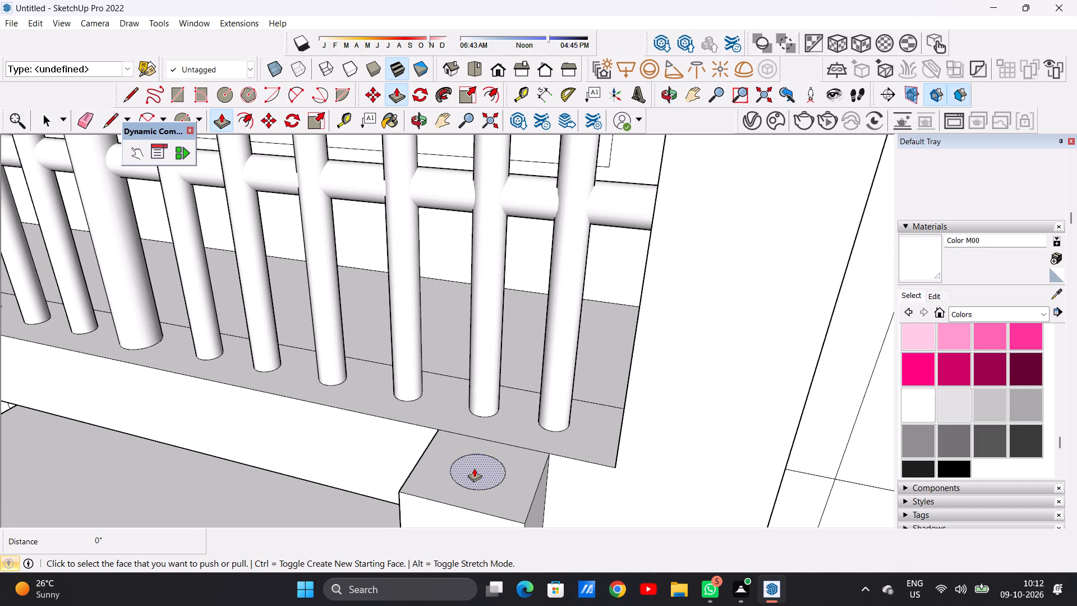
{"action": "left_click", "coordinate": [474, 468]}
{"action": "scroll", "coordinate": [489, 391], "scroll_direction": "down", "scroll_amount": 13}
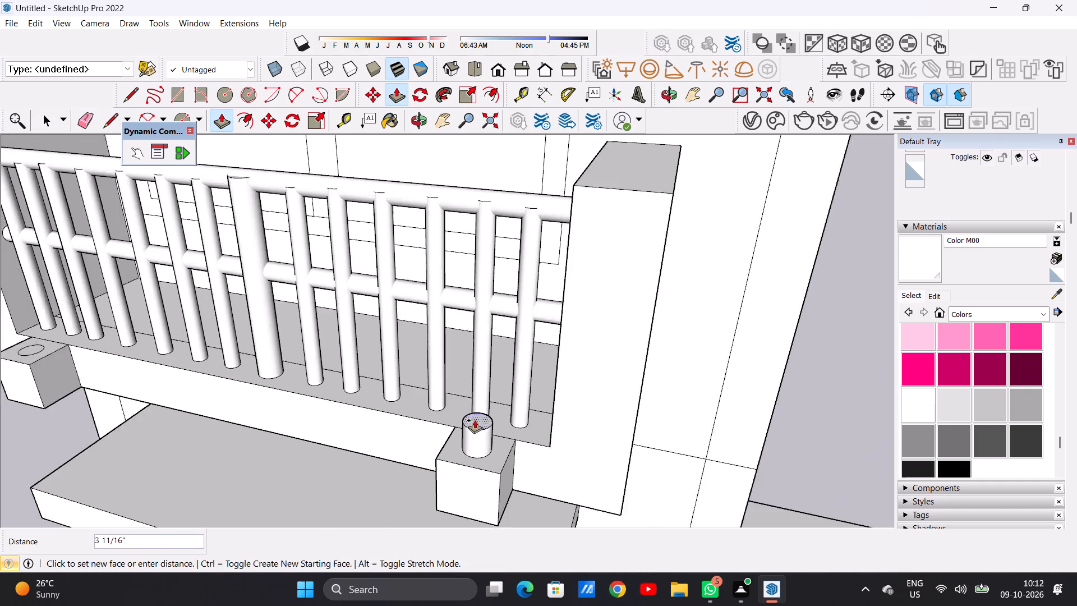
{"action": "scroll", "coordinate": [475, 420], "scroll_direction": "down", "scroll_amount": 20}
{"action": "scroll", "coordinate": [475, 420], "scroll_direction": "down", "scroll_amount": 6}
{"action": "middle_click_drag", "start_coordinate": [493, 273], "coordinate": [484, 255]}
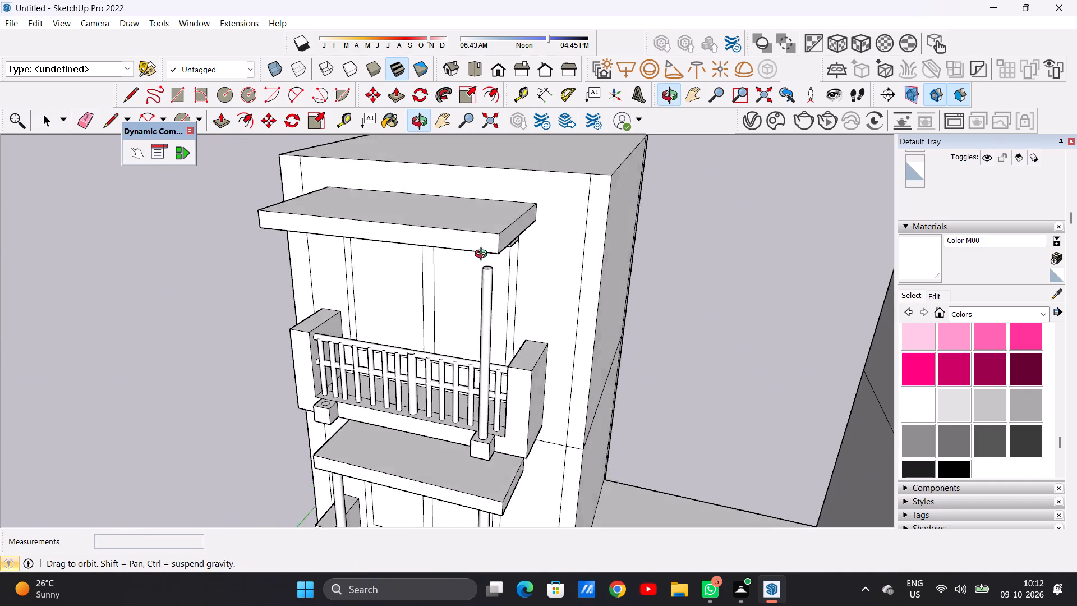
{"action": "middle_click_drag", "start_coordinate": [484, 255], "coordinate": [413, 188]}
{"action": "scroll", "coordinate": [440, 189], "scroll_direction": "up", "scroll_amount": 19}
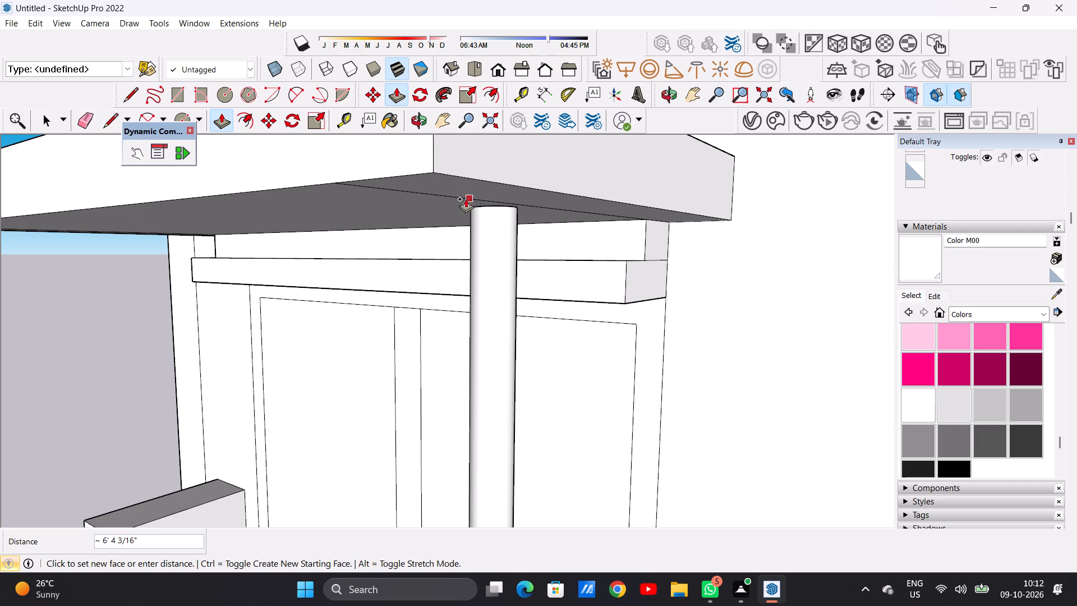
{"action": "left_click", "coordinate": [522, 195]}
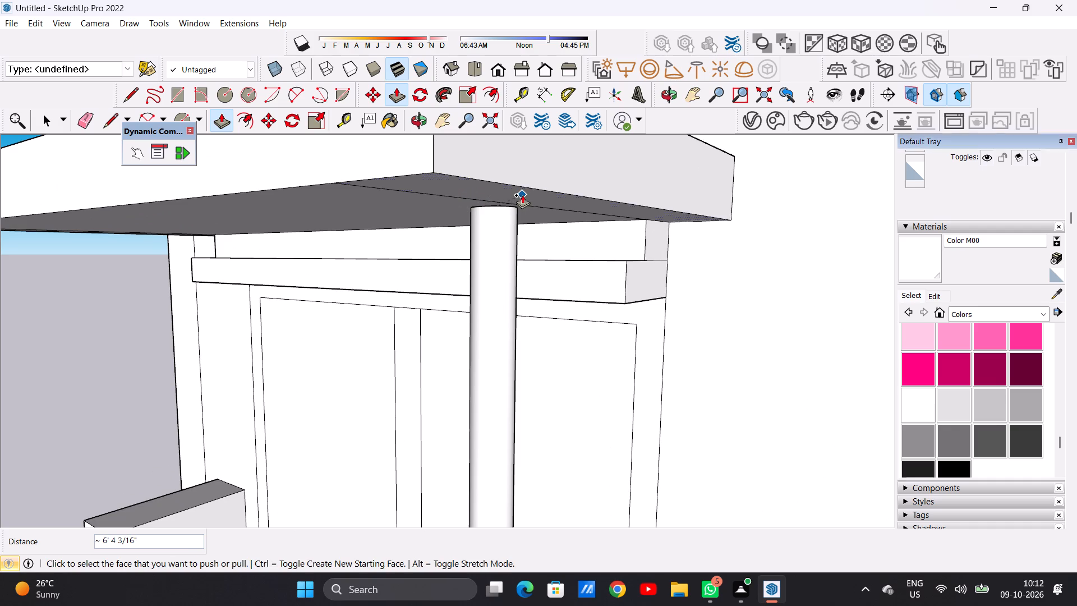
Push/Pull the left block's circle up about 6' 4 3/16" to the canopy's underside to form the second round post.
{"action": "scroll", "coordinate": [521, 300], "scroll_direction": "down", "scroll_amount": 20}
{"action": "scroll", "coordinate": [521, 300], "scroll_direction": "down", "scroll_amount": 15}
{"action": "middle_click_drag", "start_coordinate": [410, 340], "coordinate": [427, 383]}
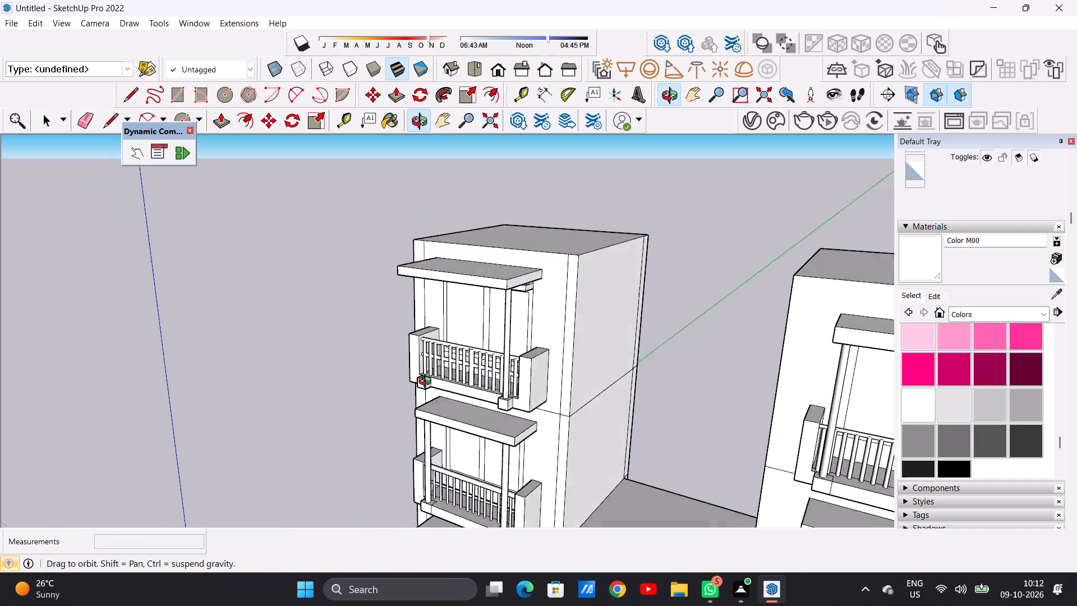
{"action": "middle_click_drag", "start_coordinate": [427, 383], "coordinate": [516, 486]}
{"action": "scroll", "coordinate": [428, 348], "scroll_direction": "up", "scroll_amount": 20}
{"action": "scroll", "coordinate": [428, 348], "scroll_direction": "up", "scroll_amount": 12}
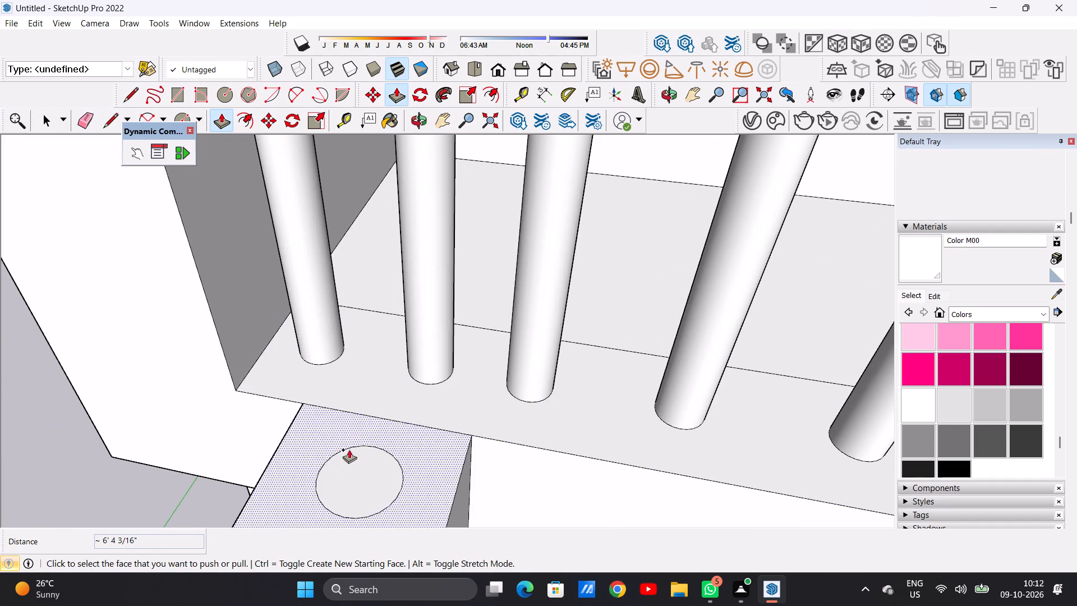
{"action": "left_click", "coordinate": [373, 474]}
{"action": "scroll", "coordinate": [375, 352], "scroll_direction": "down", "scroll_amount": 11}
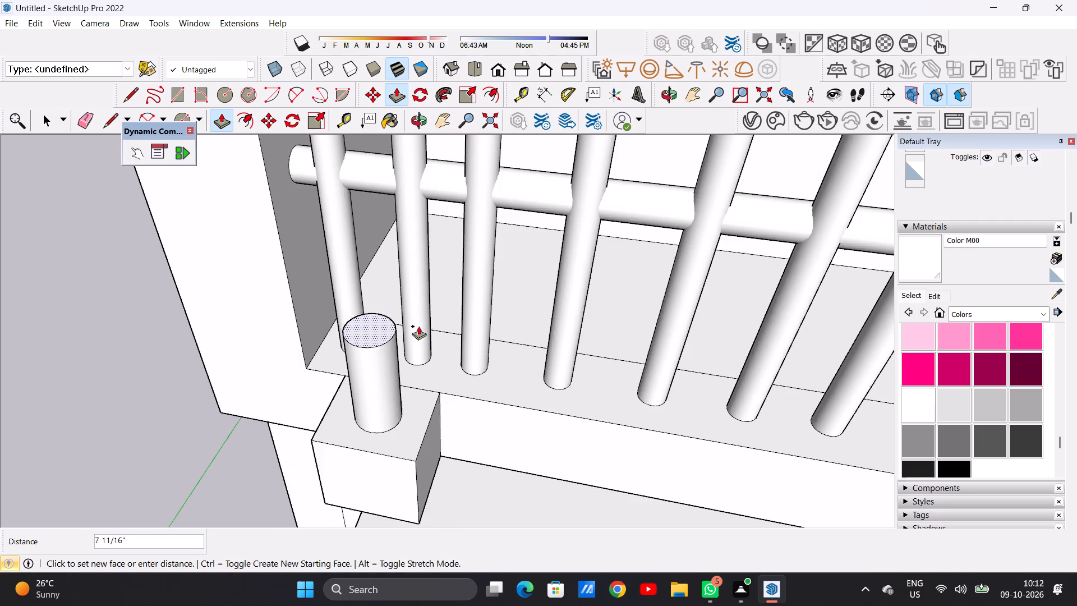
{"action": "scroll", "coordinate": [418, 326], "scroll_direction": "down", "scroll_amount": 20}
{"action": "scroll", "coordinate": [418, 326], "scroll_direction": "down", "scroll_amount": 12}
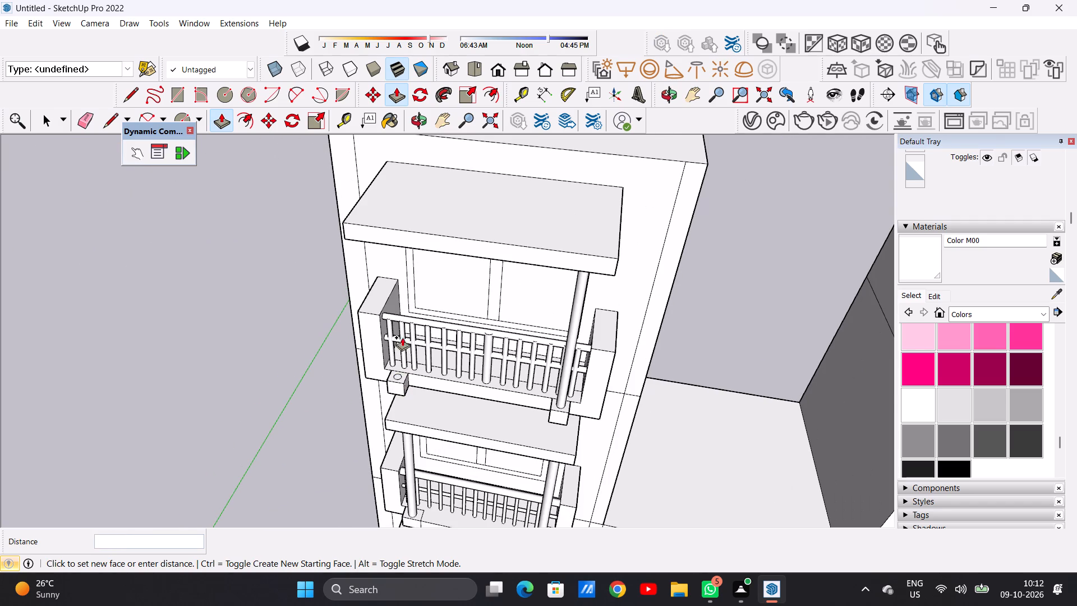
{"action": "middle_click_drag", "start_coordinate": [377, 241], "coordinate": [407, 164]}
{"action": "scroll", "coordinate": [371, 194], "scroll_direction": "up", "scroll_amount": 5}
{"action": "middle_click_drag", "start_coordinate": [368, 210], "coordinate": [419, 201]}
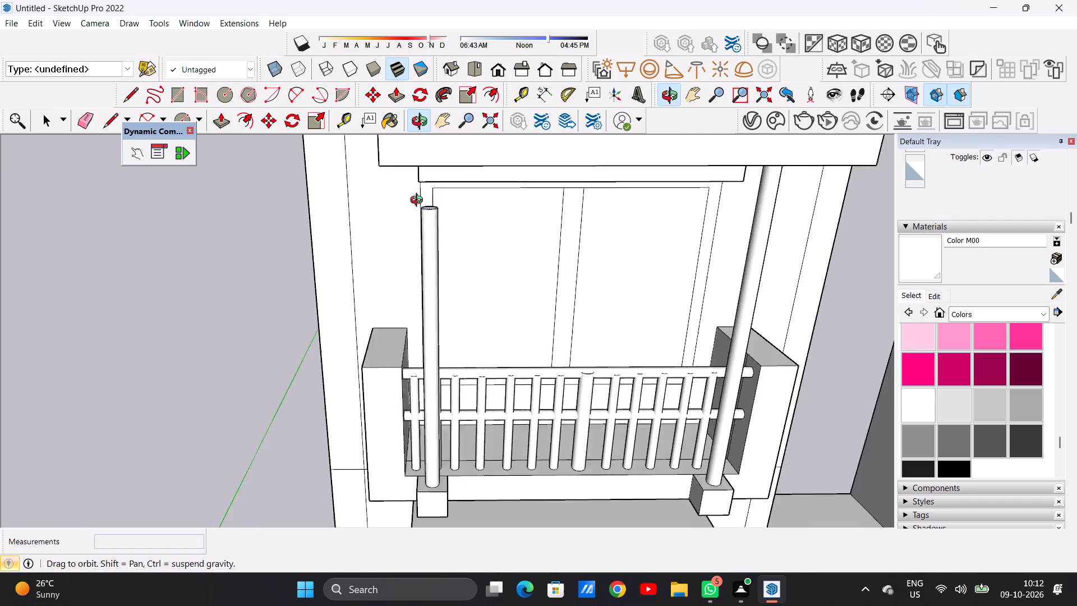
{"action": "middle_click_drag", "start_coordinate": [419, 201], "coordinate": [490, 154]}
{"action": "scroll", "coordinate": [406, 251], "scroll_direction": "down", "scroll_amount": 9}
{"action": "scroll", "coordinate": [422, 208], "scroll_direction": "up", "scroll_amount": 13}
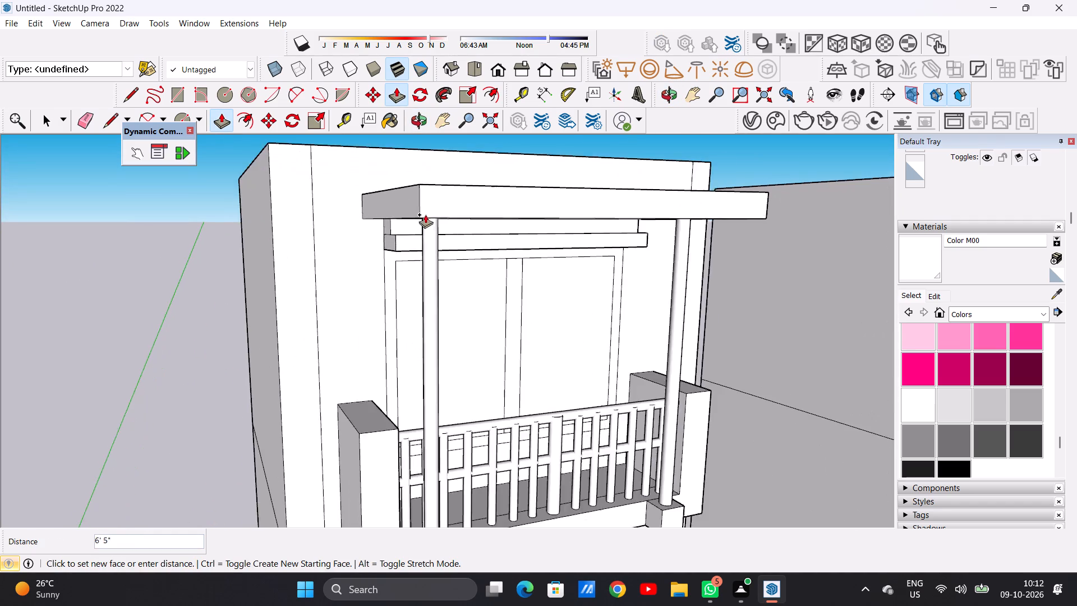
{"action": "scroll", "coordinate": [425, 214], "scroll_direction": "up", "scroll_amount": 9}
{"action": "middle_click_drag", "start_coordinate": [425, 206], "coordinate": [411, 171]}
{"action": "scroll", "coordinate": [409, 186], "scroll_direction": "up", "scroll_amount": 4}
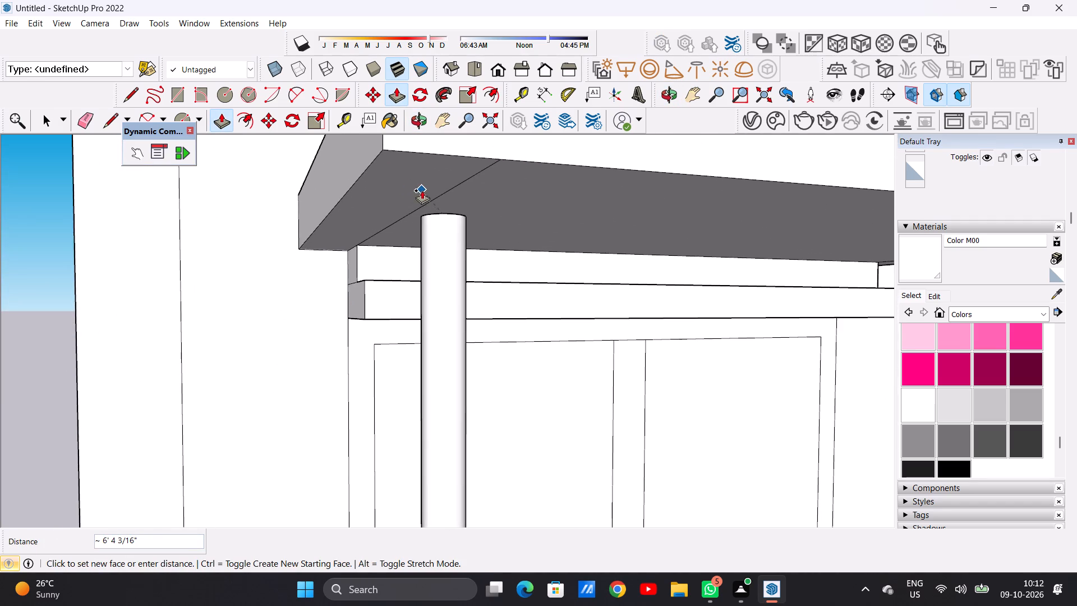
{"action": "left_click", "coordinate": [417, 190]}
{"action": "key", "text": "space"}
Push/Pull the balcony slab's front face between the two post blocks out 6 5/16", flush with the blocks' fronts.
{"action": "scroll", "coordinate": [432, 355], "scroll_direction": "down", "scroll_amount": 16}
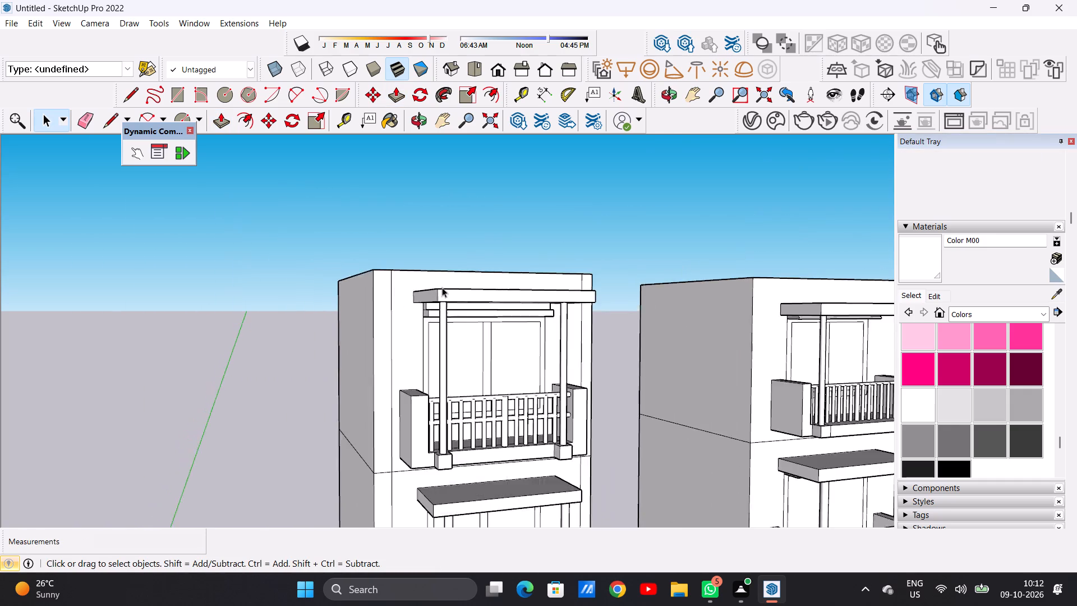
{"action": "scroll", "coordinate": [442, 287], "scroll_direction": "down", "scroll_amount": 9}
{"action": "middle_click_drag", "start_coordinate": [512, 367], "coordinate": [445, 400]}
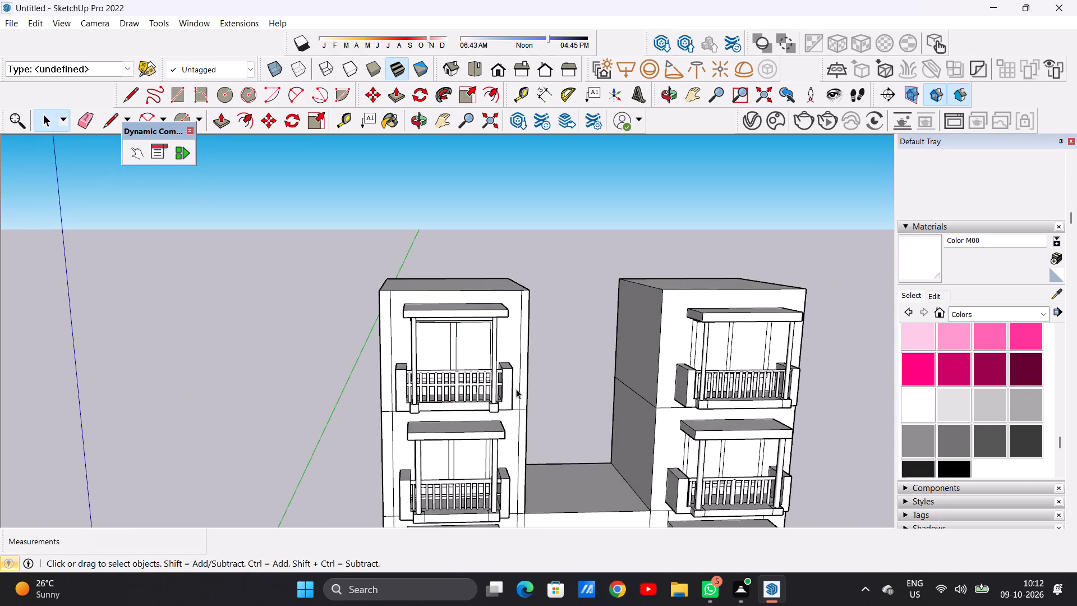
{"action": "scroll", "coordinate": [515, 389], "scroll_direction": "up", "scroll_amount": 5}
{"action": "scroll", "coordinate": [421, 388], "scroll_direction": "up", "scroll_amount": 5}
{"action": "middle_click_drag", "start_coordinate": [467, 416], "coordinate": [401, 421]}
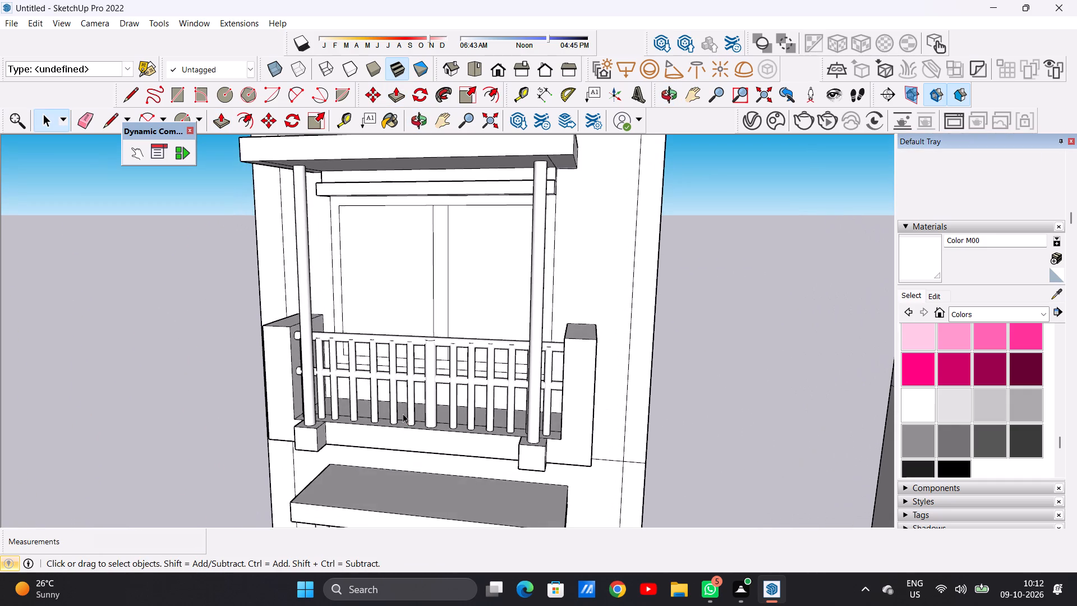
{"action": "scroll", "coordinate": [417, 398], "scroll_direction": "down", "scroll_amount": 8}
{"action": "scroll", "coordinate": [443, 403], "scroll_direction": "up", "scroll_amount": 1}
{"action": "scroll", "coordinate": [443, 403], "scroll_direction": "down", "scroll_amount": 1}
{"action": "scroll", "coordinate": [443, 404], "scroll_direction": "up", "scroll_amount": 4}
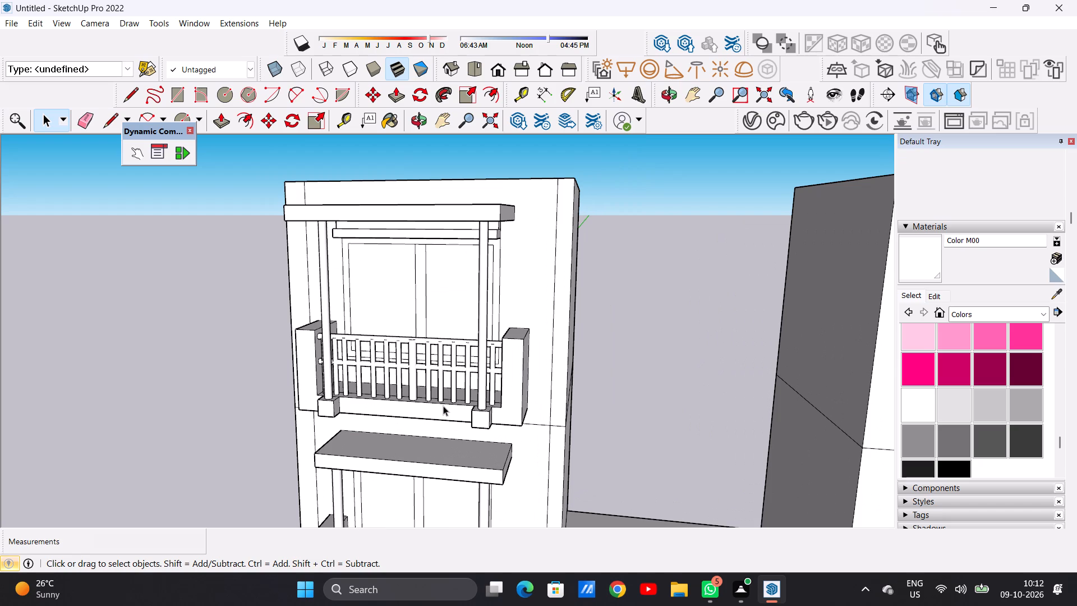
{"action": "scroll", "coordinate": [408, 400], "scroll_direction": "down", "scroll_amount": 3}
{"action": "middle_click_drag", "start_coordinate": [443, 403], "coordinate": [401, 416]}
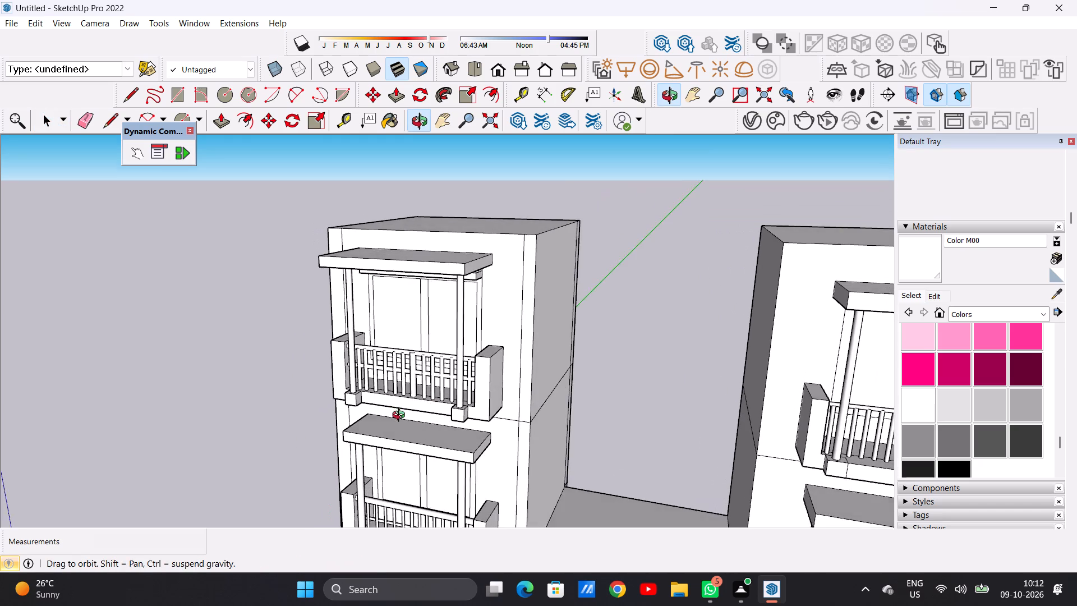
{"action": "middle_click_drag", "start_coordinate": [401, 416], "coordinate": [399, 416]}
{"action": "scroll", "coordinate": [432, 409], "scroll_direction": "up", "scroll_amount": 11}
{"action": "key", "text": "p"}
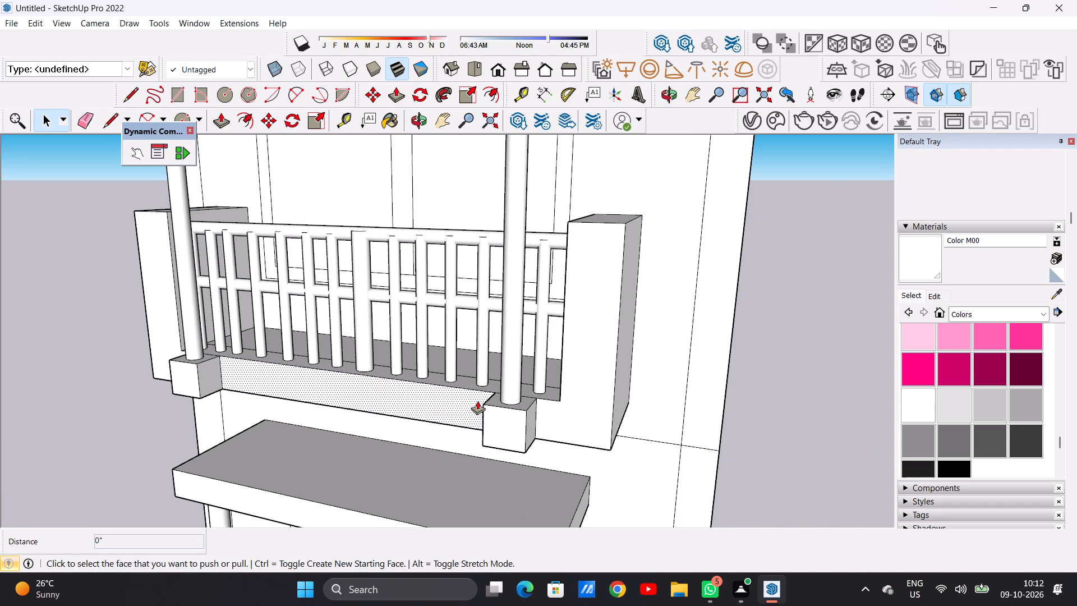
{"action": "left_click", "coordinate": [471, 397]}
{"action": "left_click", "coordinate": [484, 404]}
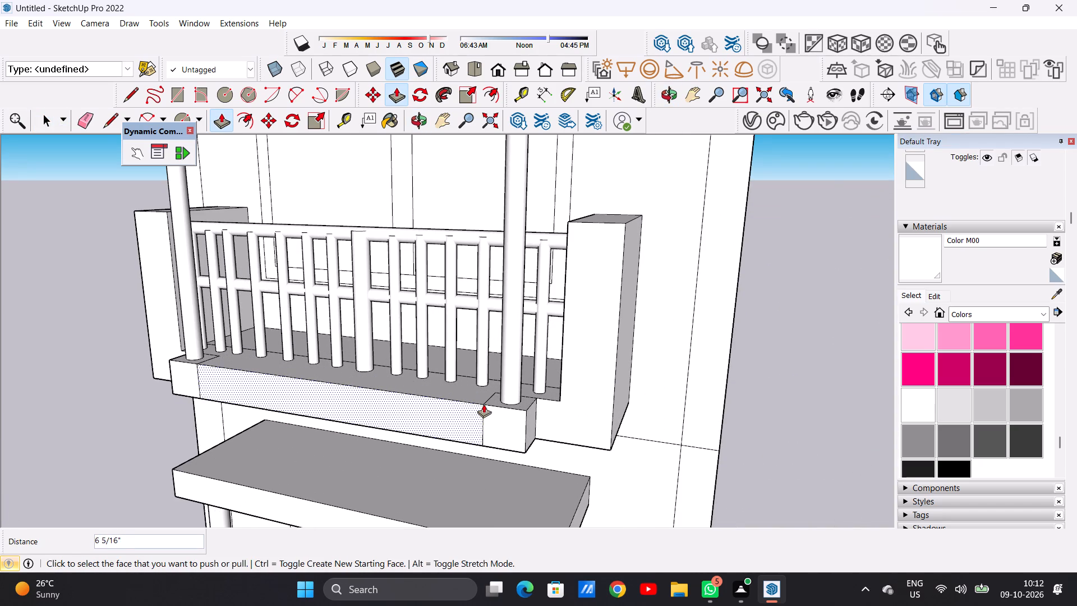
{"action": "key", "text": "space"}
Examine the whole building, comparing the balconies and rooftops of the two towers.
{"action": "scroll", "coordinate": [495, 438], "scroll_direction": "down", "scroll_amount": 19}
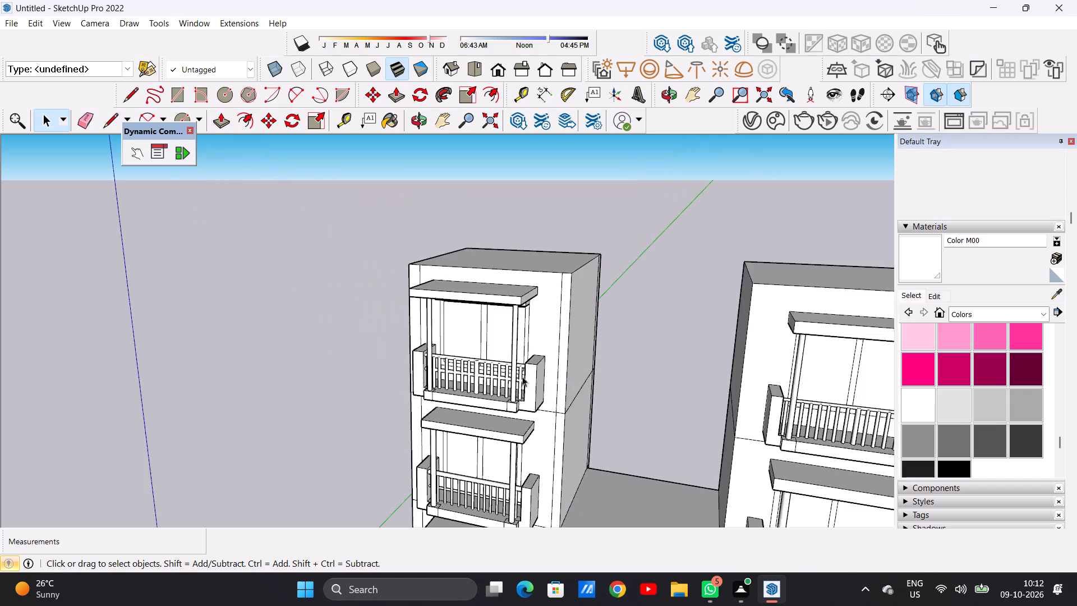
{"action": "scroll", "coordinate": [522, 377], "scroll_direction": "down", "scroll_amount": 11}
{"action": "middle_click_drag", "start_coordinate": [503, 415], "coordinate": [585, 388]}
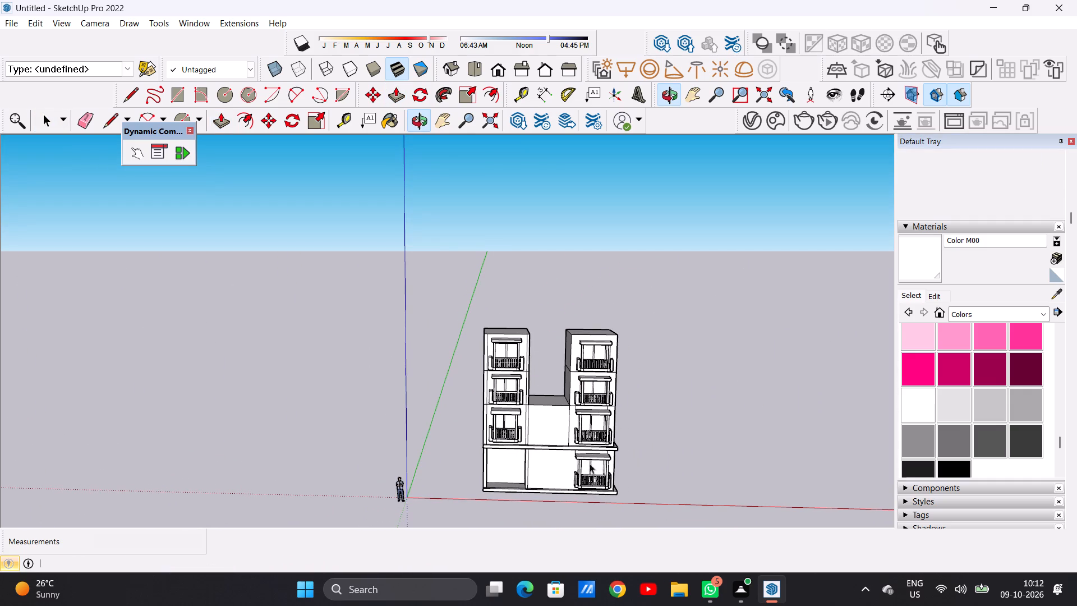
{"action": "scroll", "coordinate": [583, 368], "scroll_direction": "up", "scroll_amount": 7}
{"action": "scroll", "coordinate": [442, 387], "scroll_direction": "up", "scroll_amount": 4}
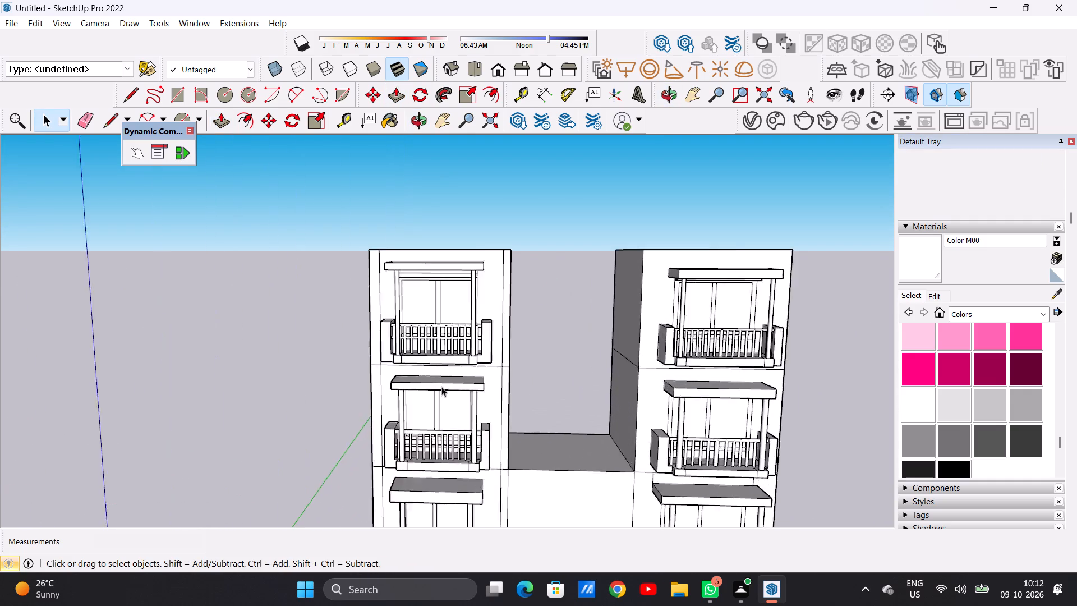
{"action": "scroll", "coordinate": [441, 387], "scroll_direction": "up", "scroll_amount": 10}
{"action": "scroll", "coordinate": [302, 417], "scroll_direction": "down", "scroll_amount": 12}
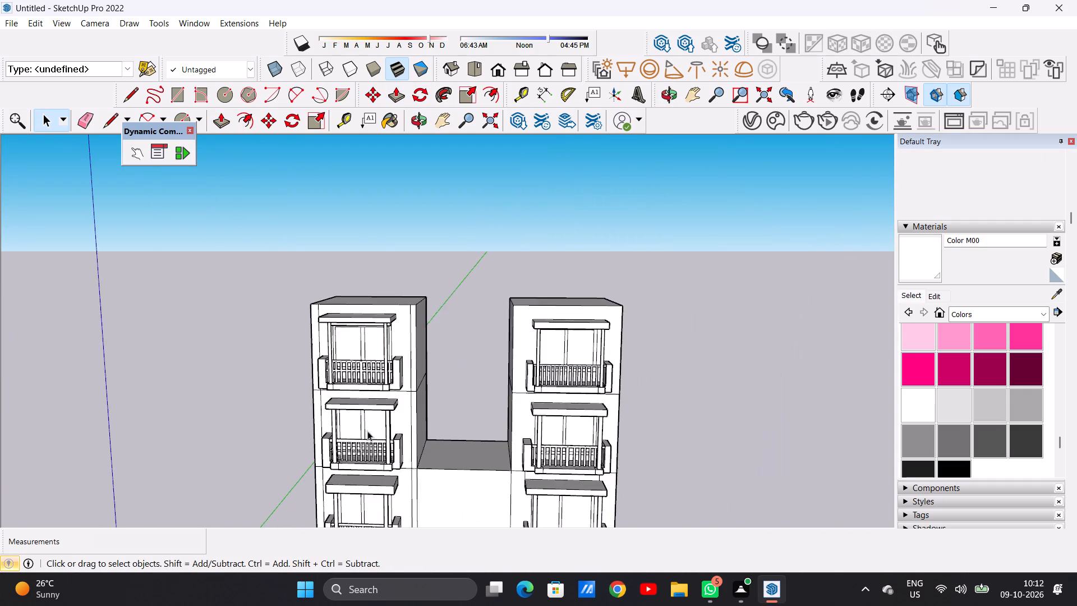
{"action": "scroll", "coordinate": [367, 431], "scroll_direction": "down", "scroll_amount": 10}
{"action": "middle_click_drag", "start_coordinate": [459, 370], "coordinate": [463, 498]}
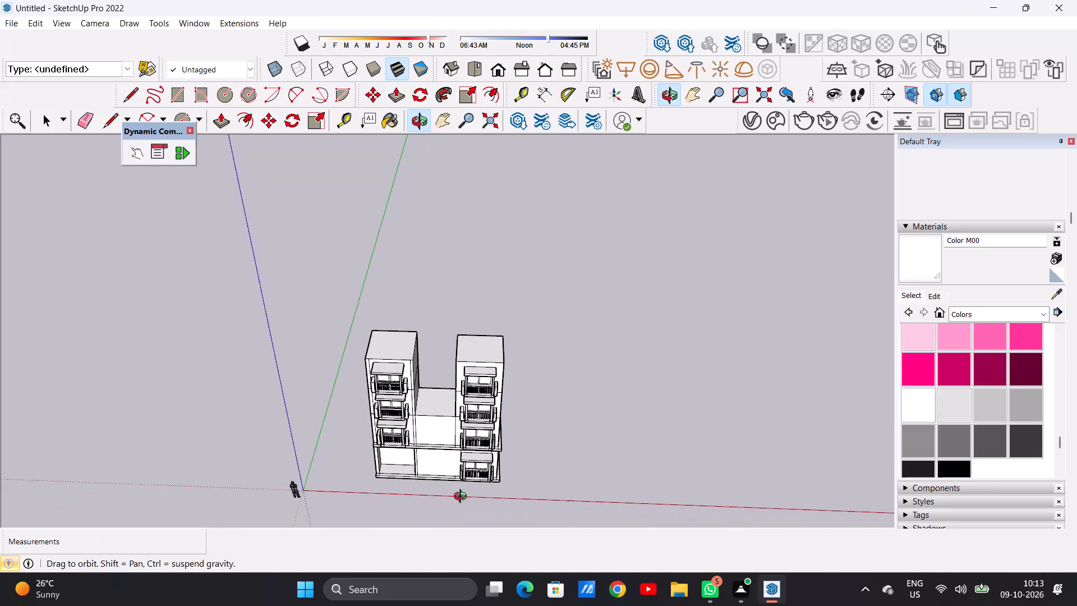
{"action": "middle_click_drag", "start_coordinate": [463, 498], "coordinate": [462, 499]}
{"action": "scroll", "coordinate": [491, 344], "scroll_direction": "up", "scroll_amount": 10}
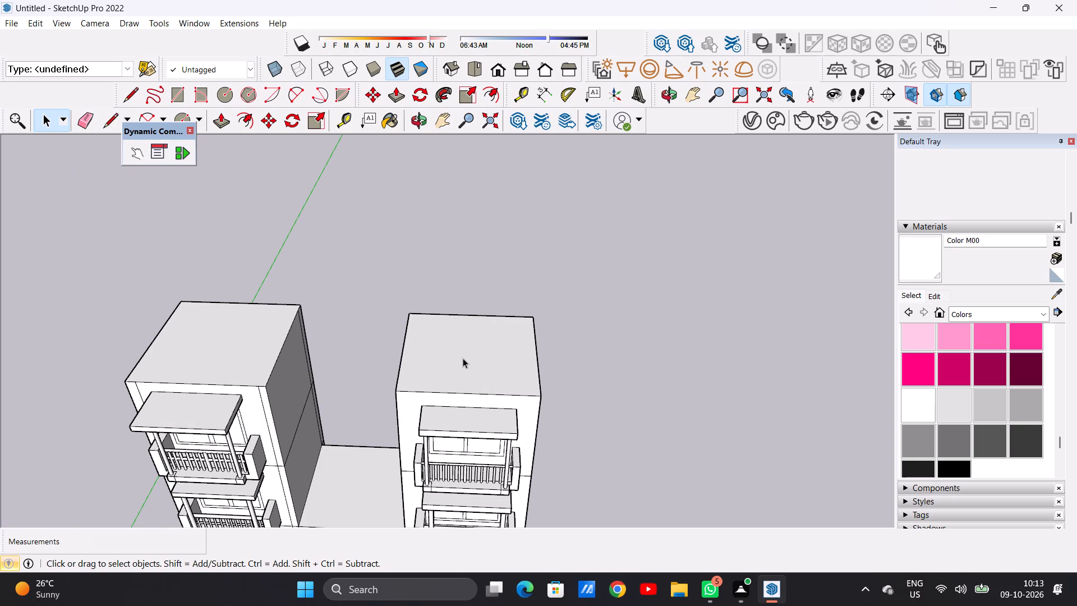
{"action": "scroll", "coordinate": [463, 350], "scroll_direction": "down", "scroll_amount": 3}
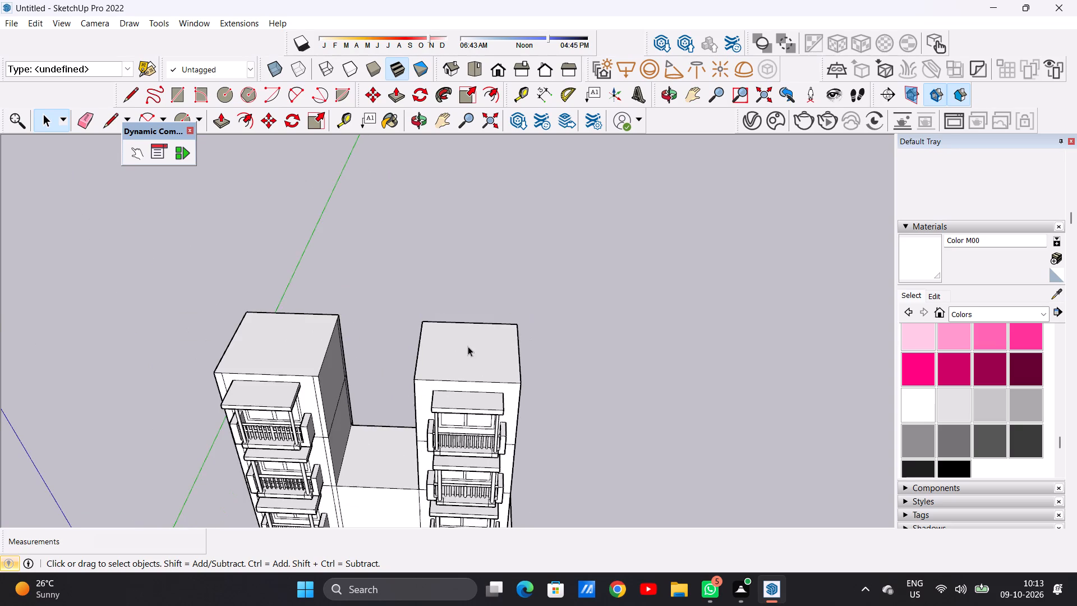
{"action": "scroll", "coordinate": [468, 344], "scroll_direction": "down", "scroll_amount": 7}
{"action": "scroll", "coordinate": [467, 377], "scroll_direction": "up", "scroll_amount": 3}
{"action": "scroll", "coordinate": [464, 378], "scroll_direction": "down", "scroll_amount": 1}
{"action": "scroll", "coordinate": [464, 378], "scroll_direction": "up", "scroll_amount": 6}
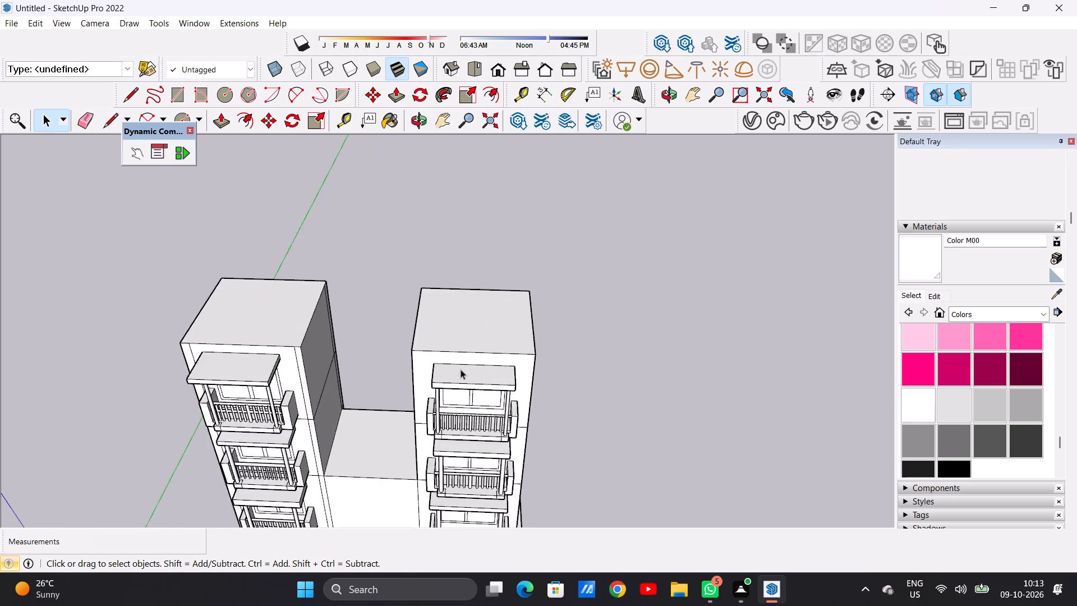
{"action": "scroll", "coordinate": [461, 369], "scroll_direction": "up", "scroll_amount": 4}
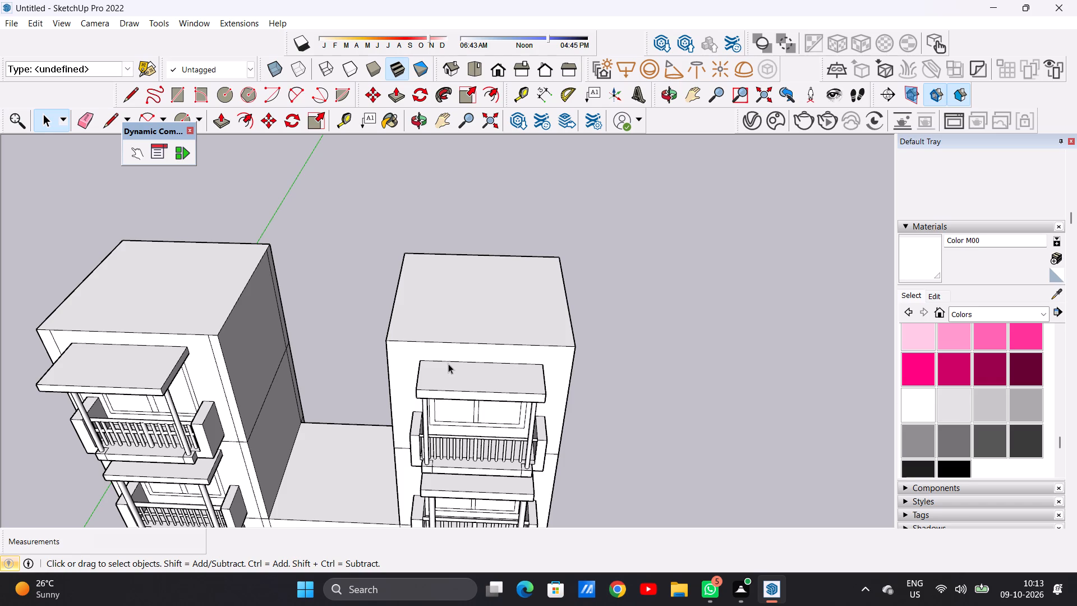
{"action": "scroll", "coordinate": [411, 308], "scroll_direction": "down", "scroll_amount": 9}
{"action": "scroll", "coordinate": [444, 315], "scroll_direction": "up", "scroll_amount": 8}
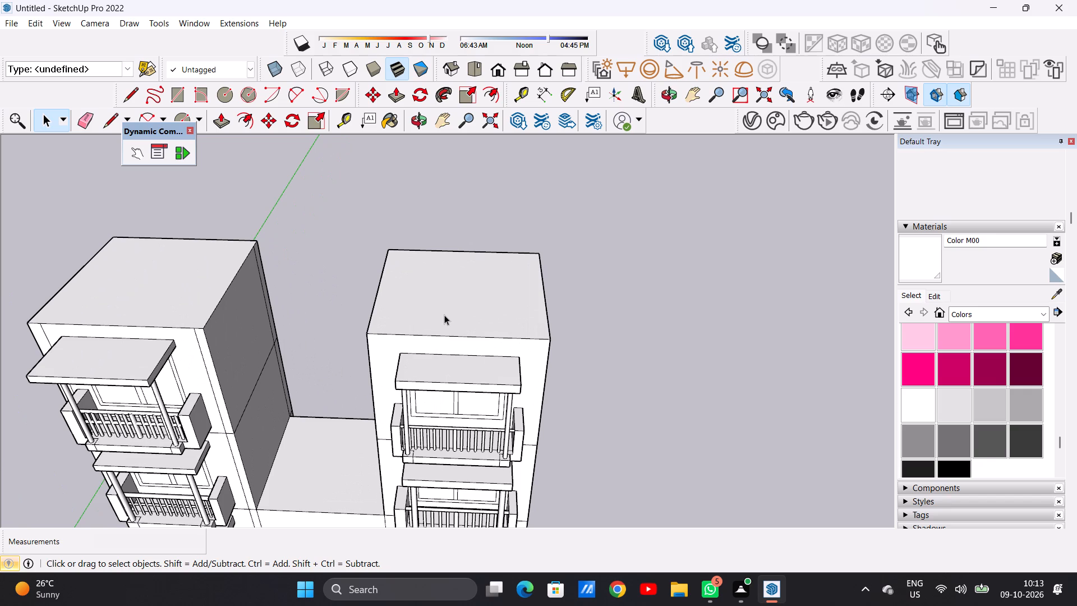
Push/Pull the right tower's roof face up 9' to add another storey.
{"action": "key", "text": "p"}
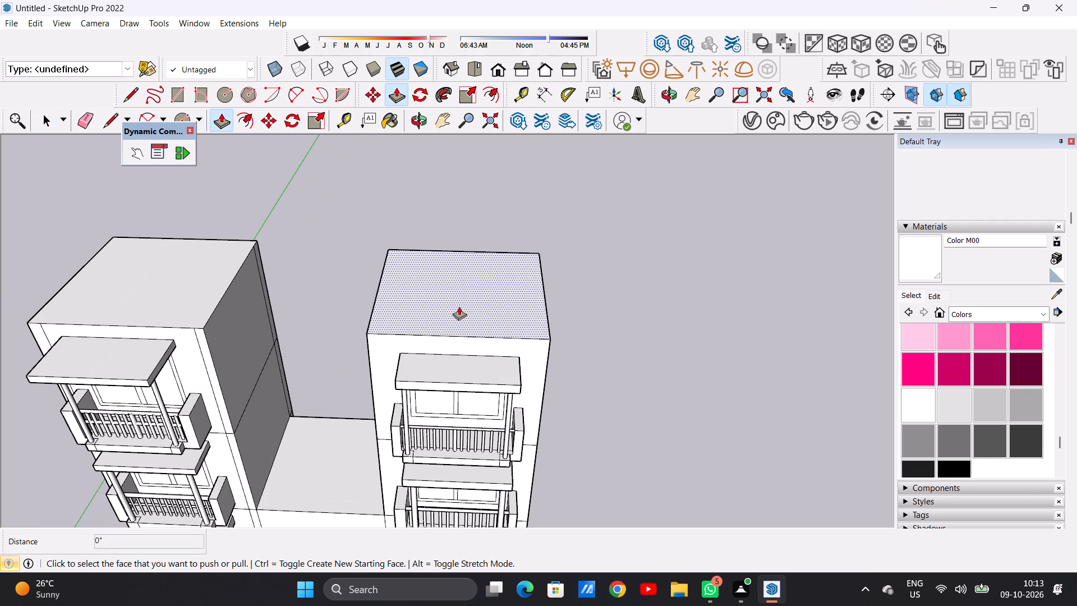
{"action": "left_click", "coordinate": [461, 307]}
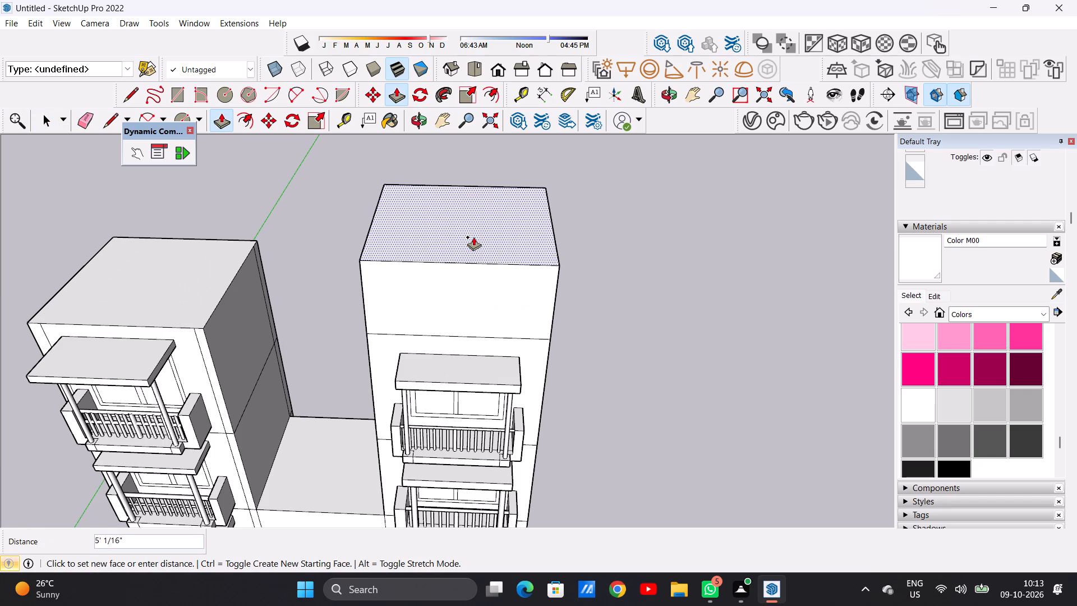
{"action": "type", "text": "9'"}
{"action": "key", "text": "Return"}
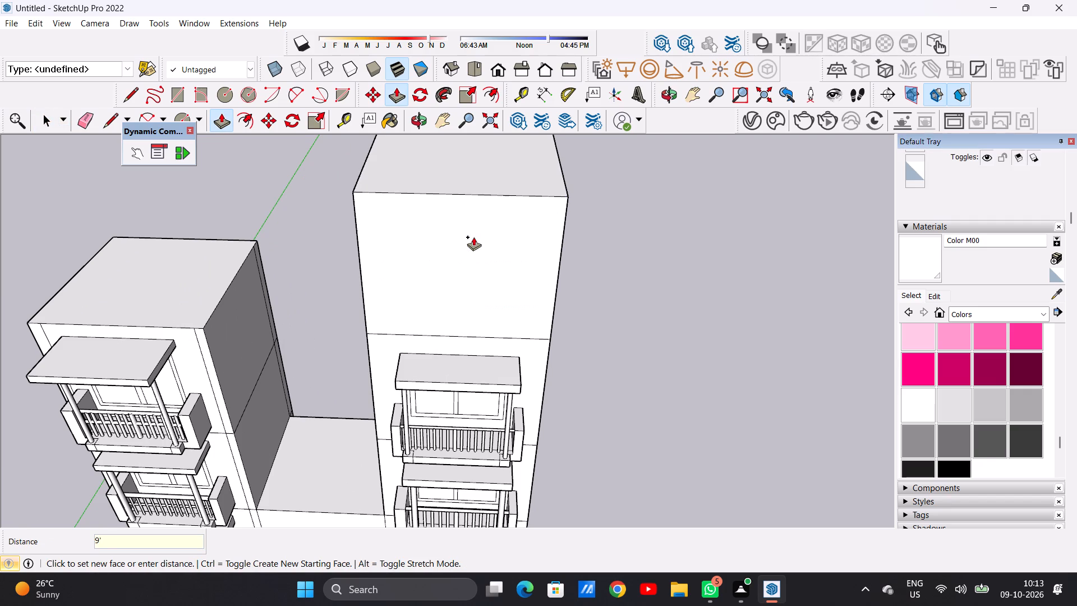
{"action": "key", "text": "space"}
Draw a window rectangle about 5' 9 1/4" by 4' 10 3/16" on the front wall of the right tower's new storey.
{"action": "scroll", "coordinate": [475, 244], "scroll_direction": "down", "scroll_amount": 11}
{"action": "middle_click_drag", "start_coordinate": [463, 348], "coordinate": [485, 277]}
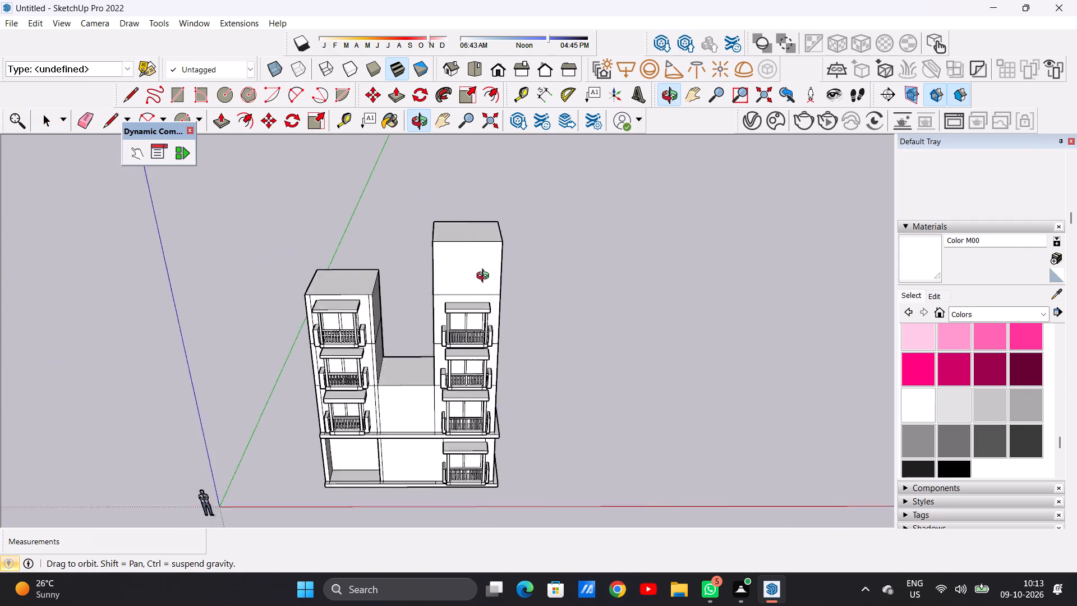
{"action": "middle_click_drag", "start_coordinate": [485, 277], "coordinate": [461, 214]}
{"action": "scroll", "coordinate": [515, 277], "scroll_direction": "down", "scroll_amount": 7}
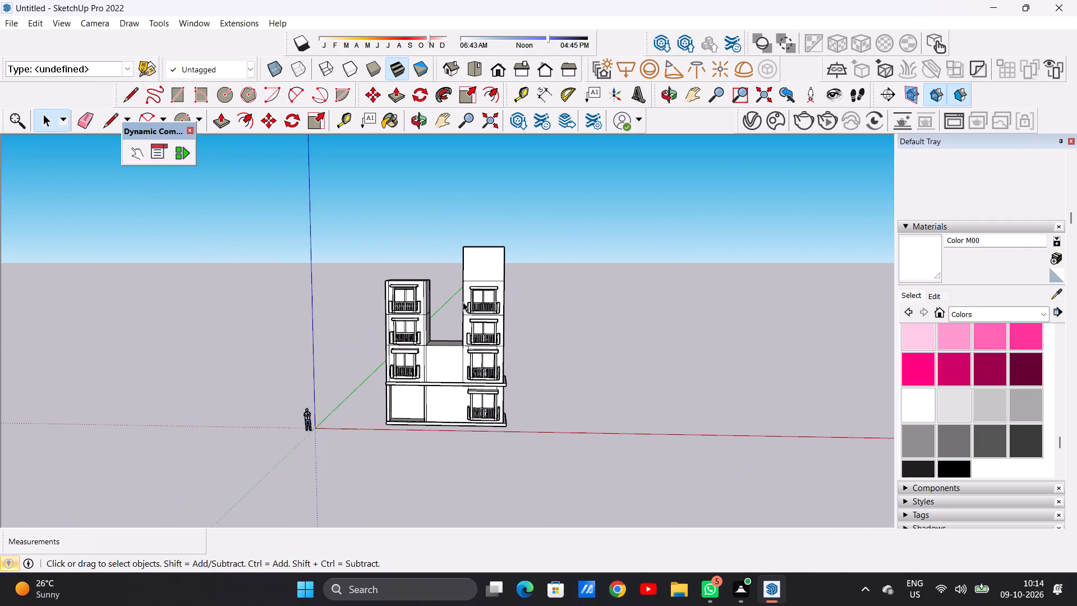
{"action": "scroll", "coordinate": [470, 275], "scroll_direction": "up", "scroll_amount": 7}
{"action": "scroll", "coordinate": [527, 268], "scroll_direction": "up", "scroll_amount": 6}
{"action": "scroll", "coordinate": [473, 243], "scroll_direction": "up", "scroll_amount": 1}
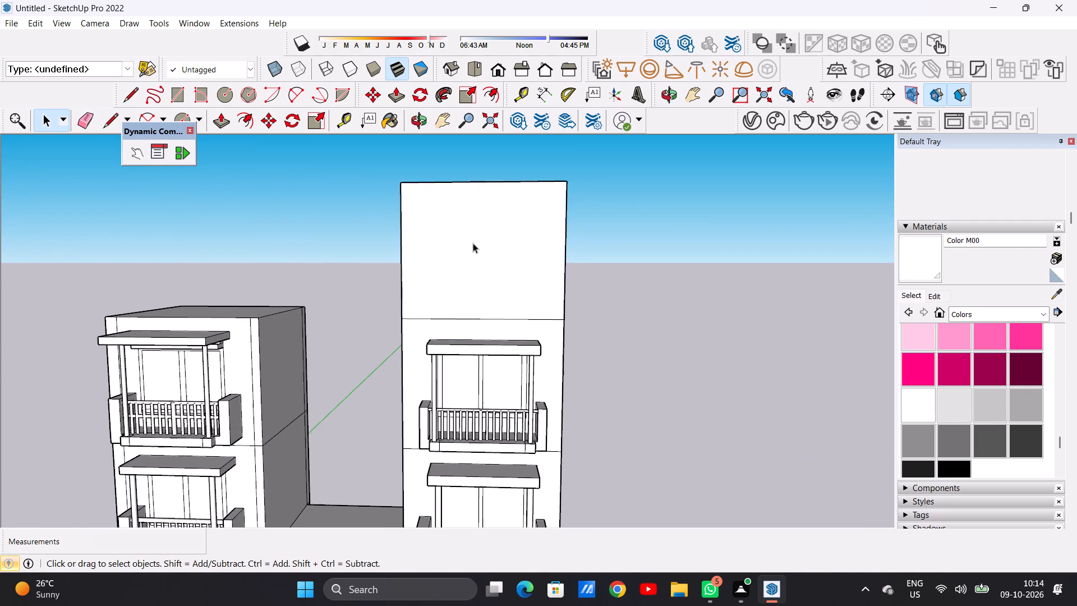
{"action": "scroll", "coordinate": [473, 243], "scroll_direction": "up", "scroll_amount": 2}
{"action": "key", "text": "r"}
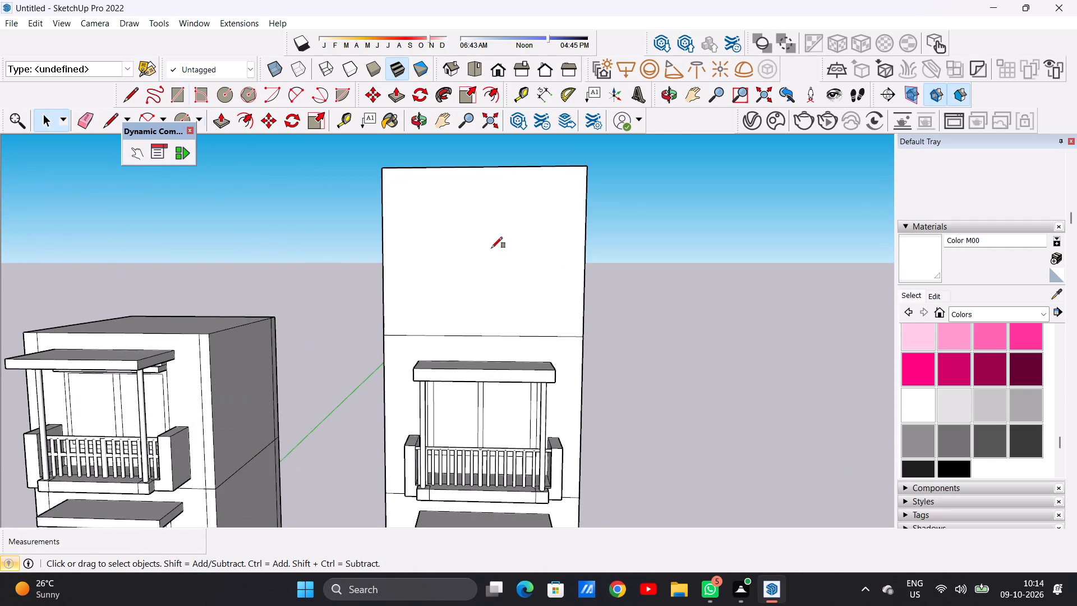
{"action": "left_click", "coordinate": [427, 204]}
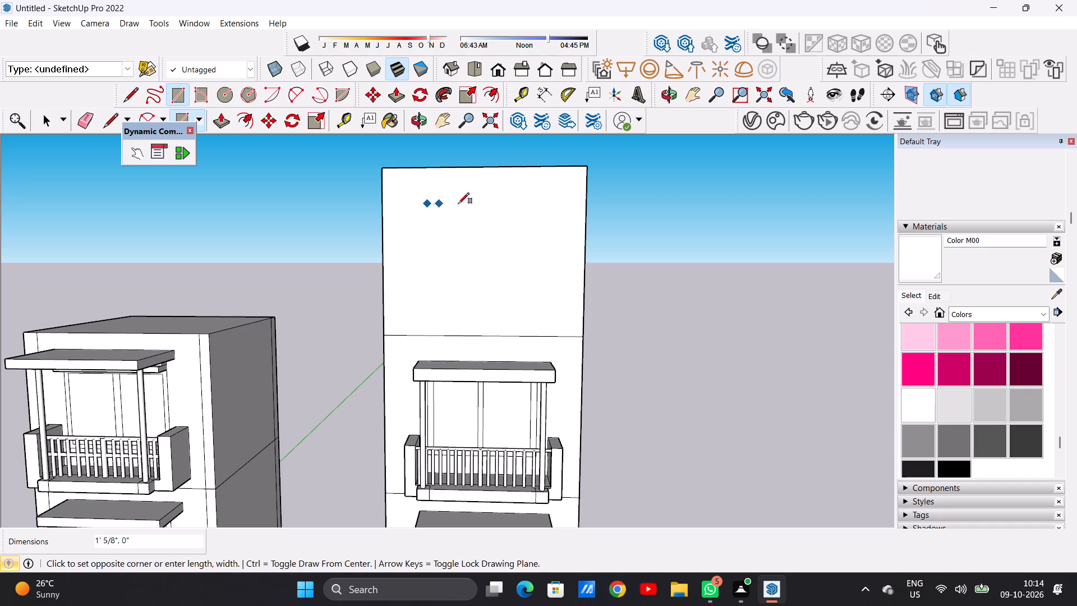
{"action": "left_click", "coordinate": [534, 295]}
{"action": "key", "text": "space"}
Offset the window rectangle's outline inward about 3 5/8" to form the frame.
{"action": "scroll", "coordinate": [489, 200], "scroll_direction": "up", "scroll_amount": 5}
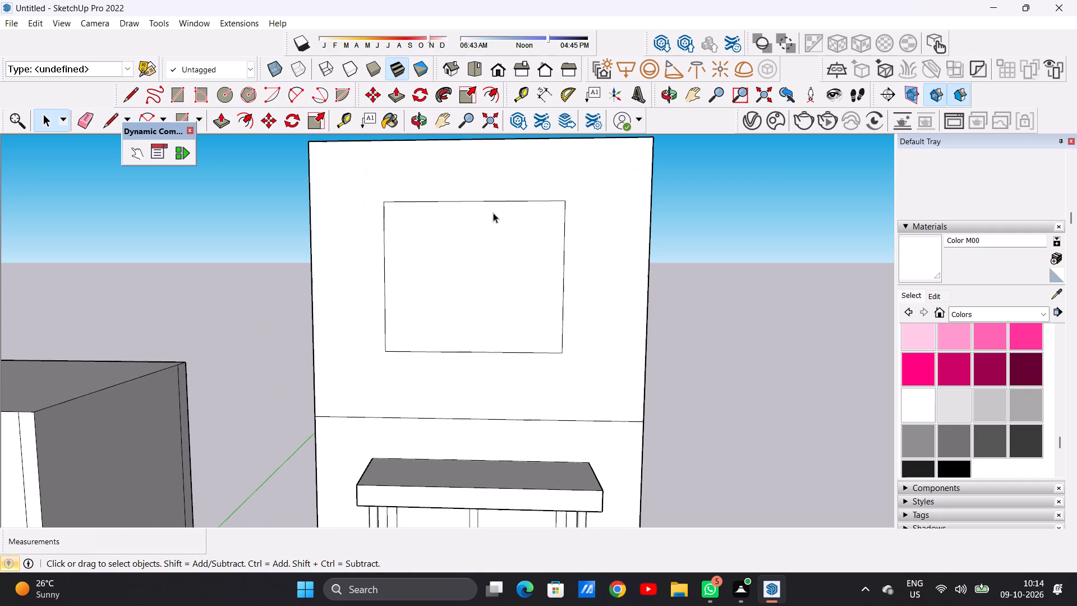
{"action": "type", "text": "OF"}
{"action": "left_click", "coordinate": [468, 204]}
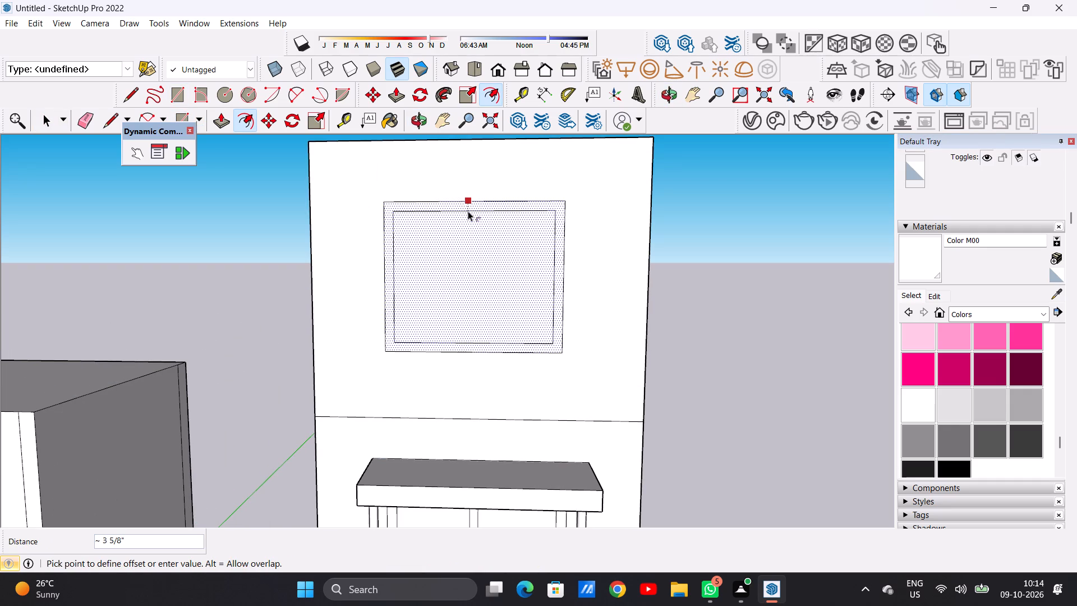
{"action": "left_click", "coordinate": [468, 211]}
{"action": "key", "text": "space"}
{"action": "left_click", "coordinate": [737, 238]}
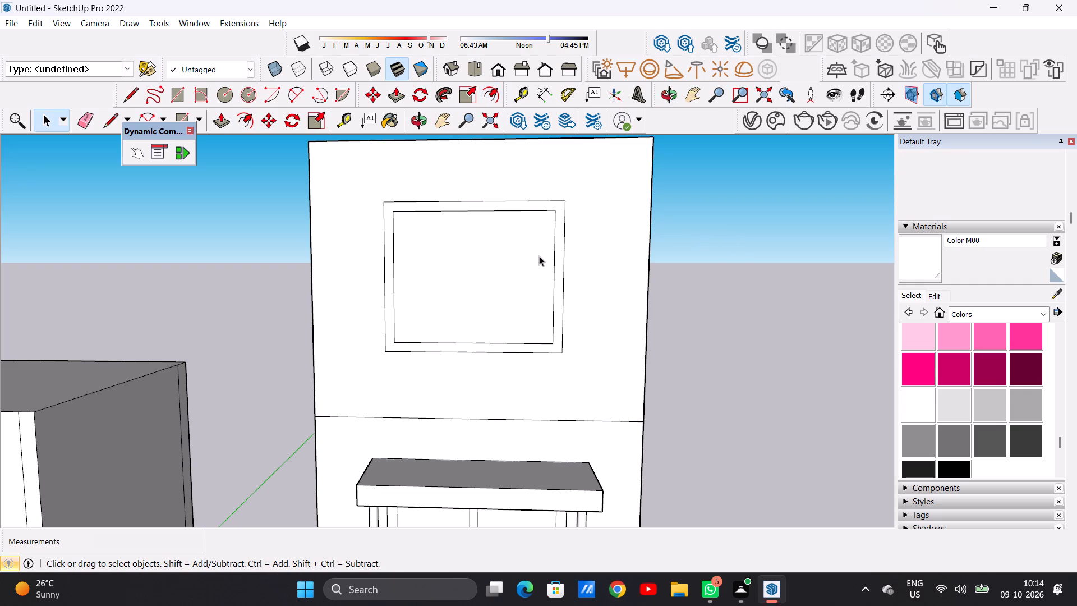
Draw two parallel vertical lines about 4' 3" long inside the window frame, near its centre, to form the mullion.
{"action": "key", "text": "l"}
{"action": "scroll", "coordinate": [445, 374], "scroll_direction": "up", "scroll_amount": 4}
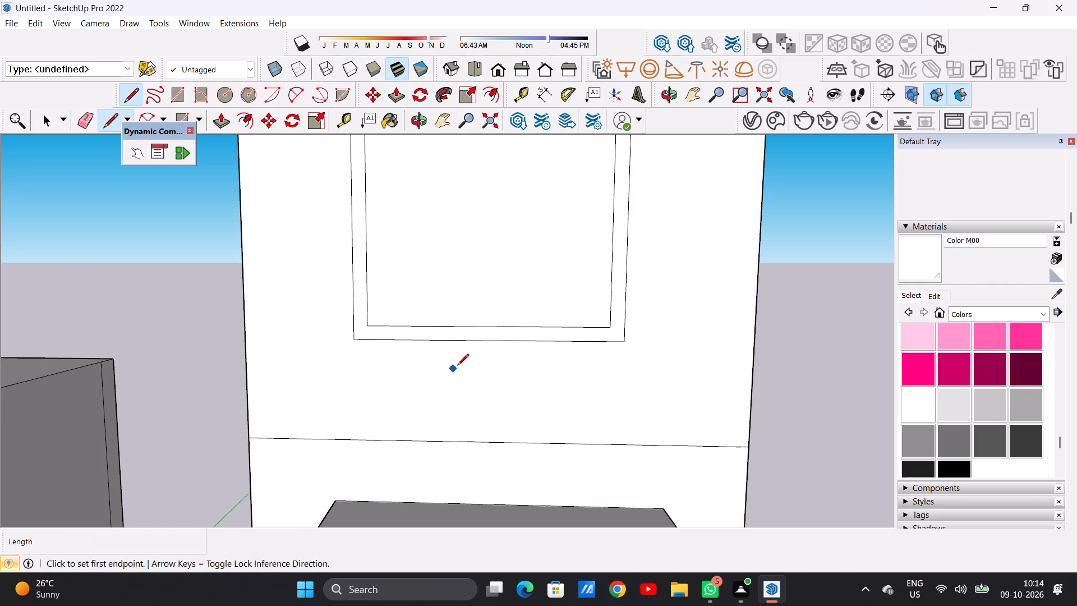
{"action": "scroll", "coordinate": [477, 354], "scroll_direction": "down", "scroll_amount": 3}
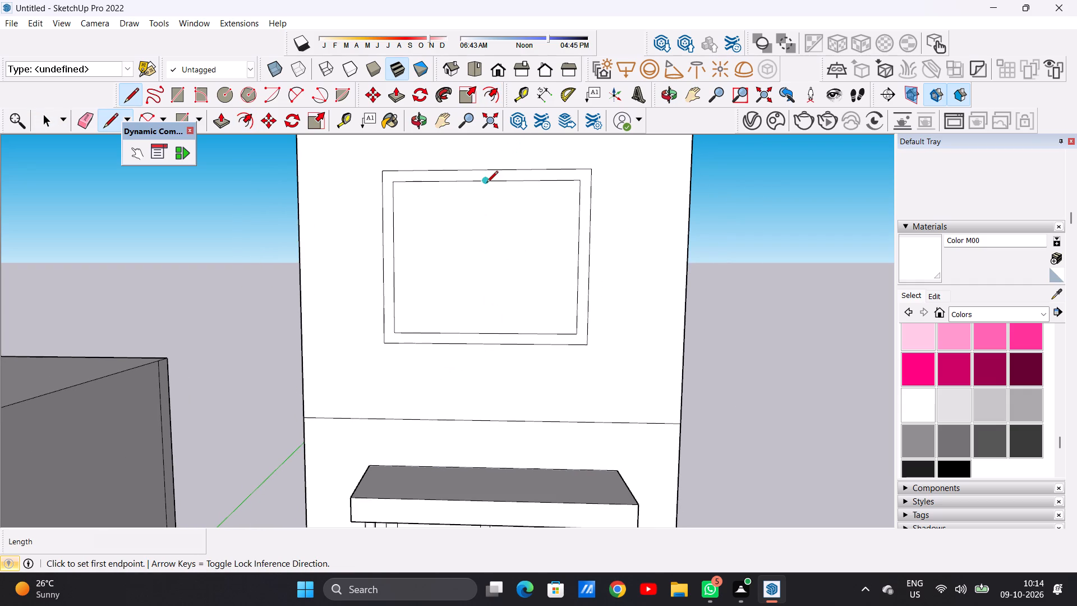
{"action": "left_click", "coordinate": [477, 182]}
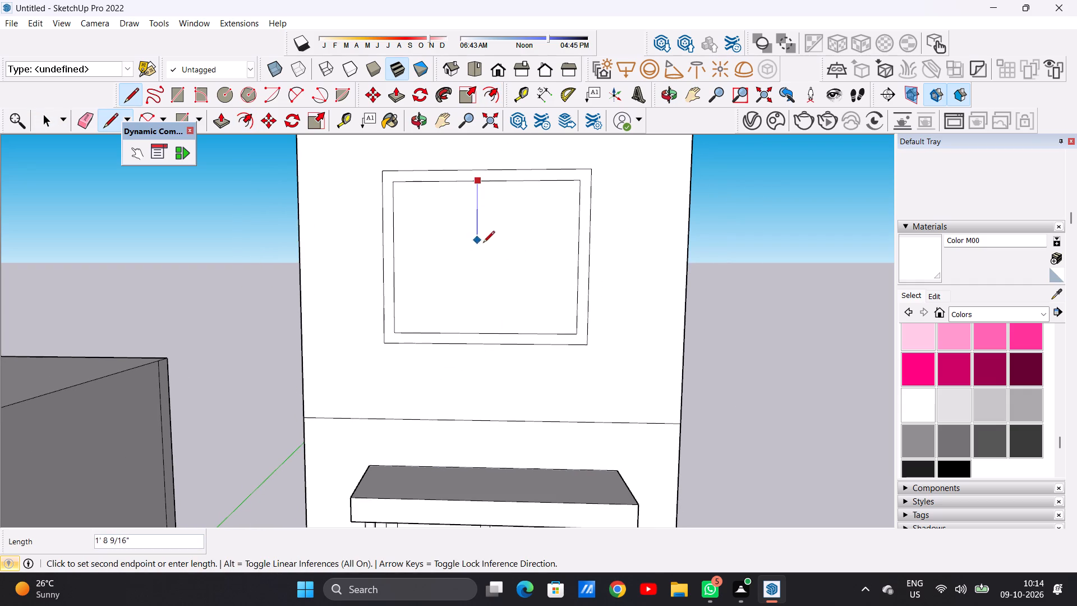
{"action": "left_click", "coordinate": [475, 333]}
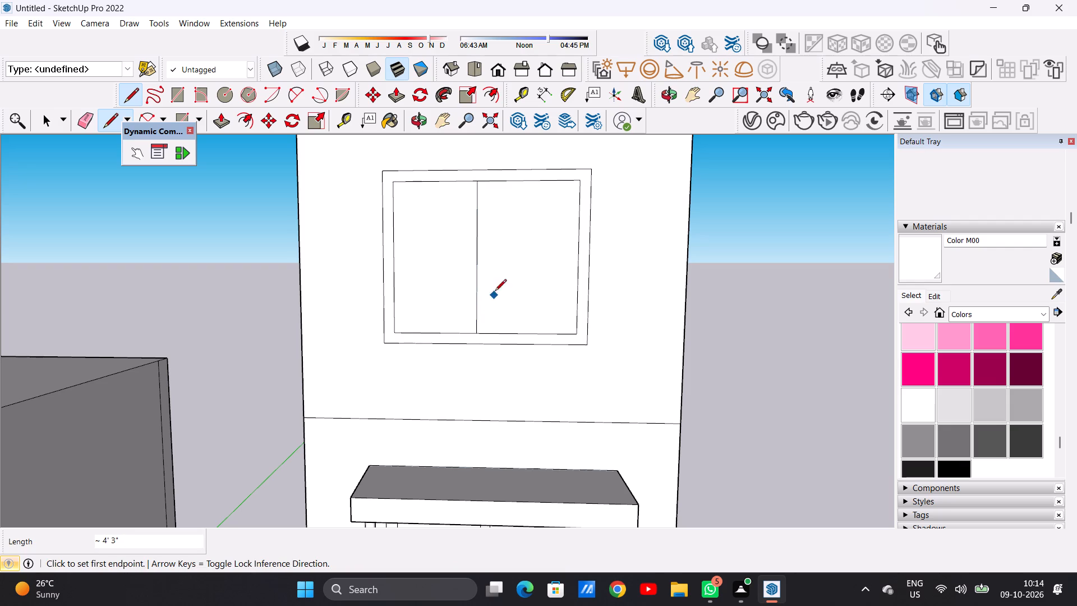
{"action": "left_click", "coordinate": [490, 183]}
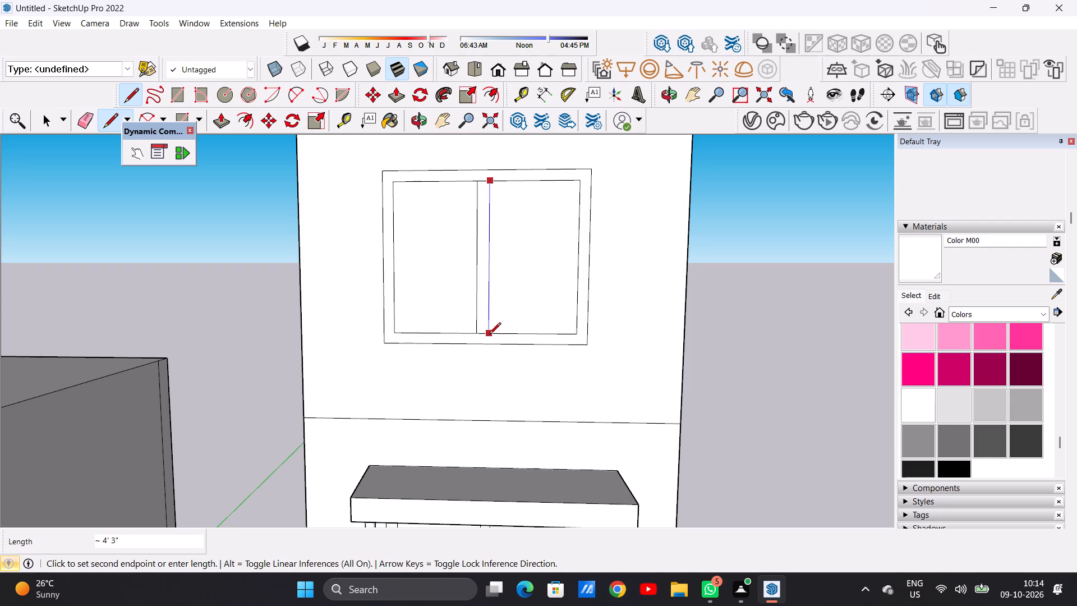
{"action": "left_click", "coordinate": [489, 335]}
{"action": "key", "text": "space"}
Examine the right tower's new window in relation to the balconies on the storeys below.
{"action": "scroll", "coordinate": [499, 322], "scroll_direction": "down", "scroll_amount": 5}
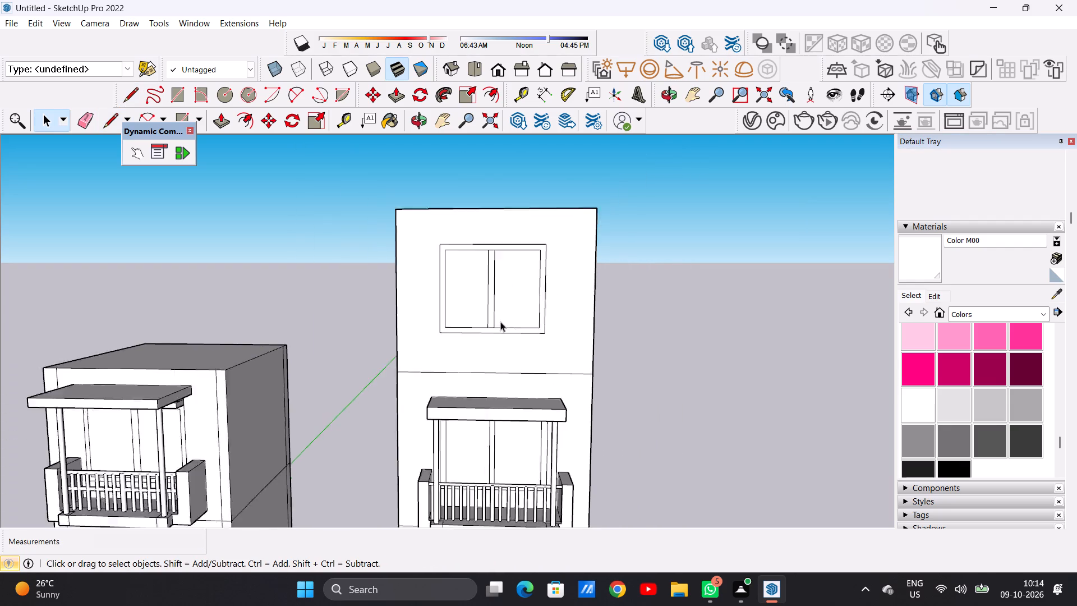
{"action": "scroll", "coordinate": [500, 322], "scroll_direction": "down", "scroll_amount": 8}
{"action": "scroll", "coordinate": [491, 332], "scroll_direction": "up", "scroll_amount": 6}
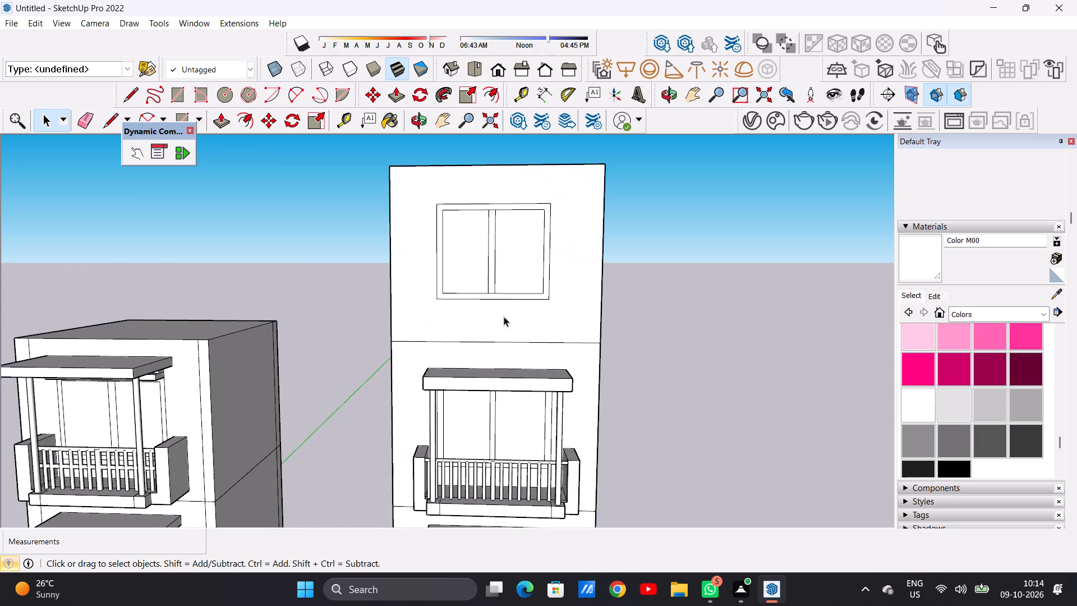
{"action": "scroll", "coordinate": [526, 243], "scroll_direction": "up", "scroll_amount": 1}
{"action": "scroll", "coordinate": [501, 273], "scroll_direction": "down", "scroll_amount": 7}
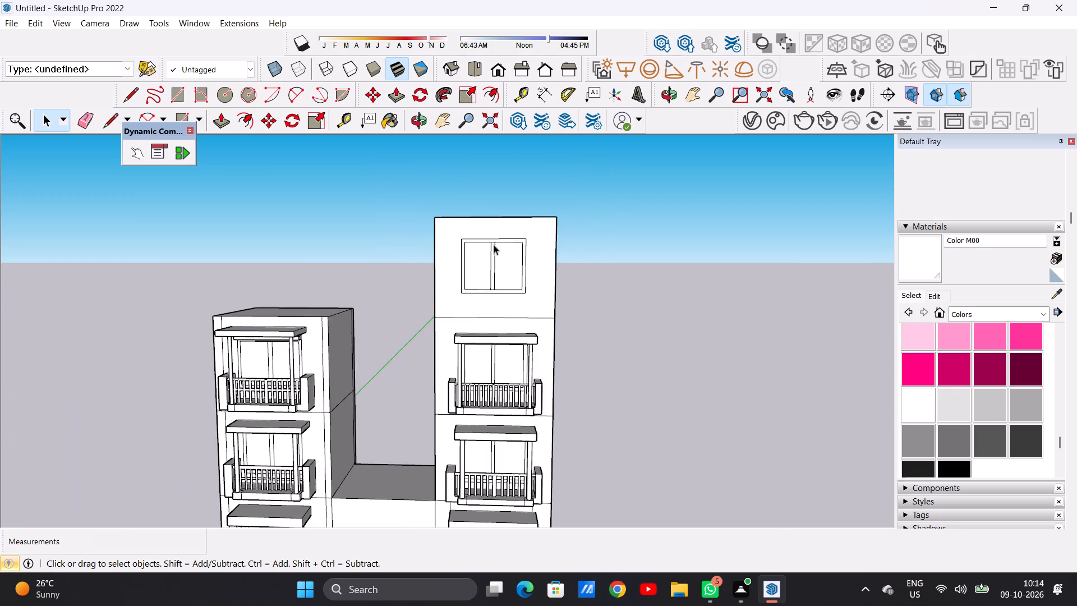
{"action": "scroll", "coordinate": [492, 230], "scroll_direction": "up", "scroll_amount": 6}
{"action": "scroll", "coordinate": [499, 322], "scroll_direction": "down", "scroll_amount": 4}
{"action": "scroll", "coordinate": [514, 371], "scroll_direction": "up", "scroll_amount": 4}
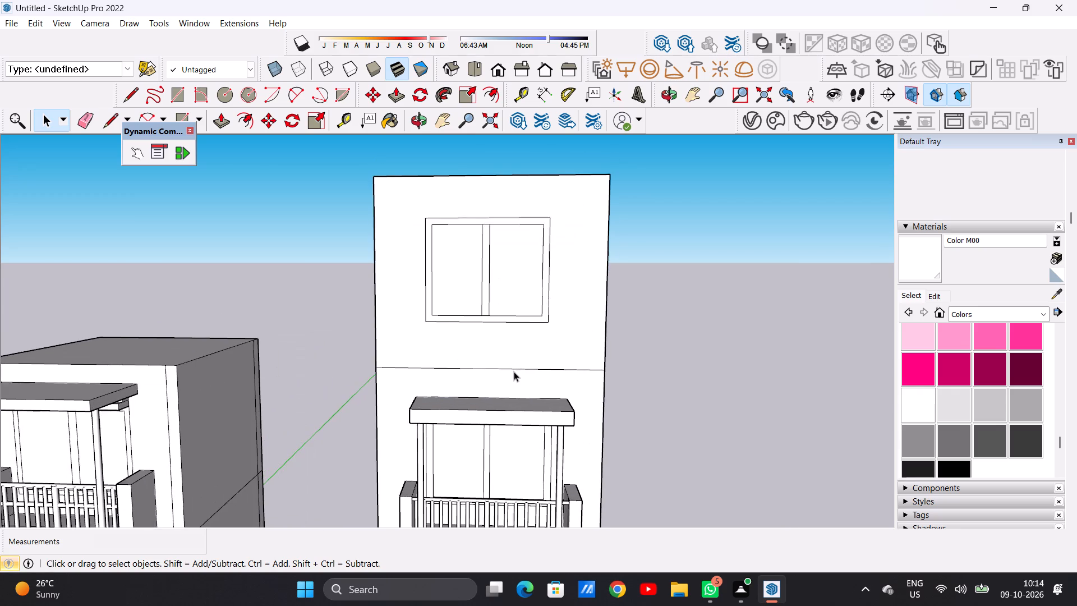
{"action": "scroll", "coordinate": [514, 371], "scroll_direction": "down", "scroll_amount": 2}
{"action": "scroll", "coordinate": [498, 251], "scroll_direction": "up", "scroll_amount": 8}
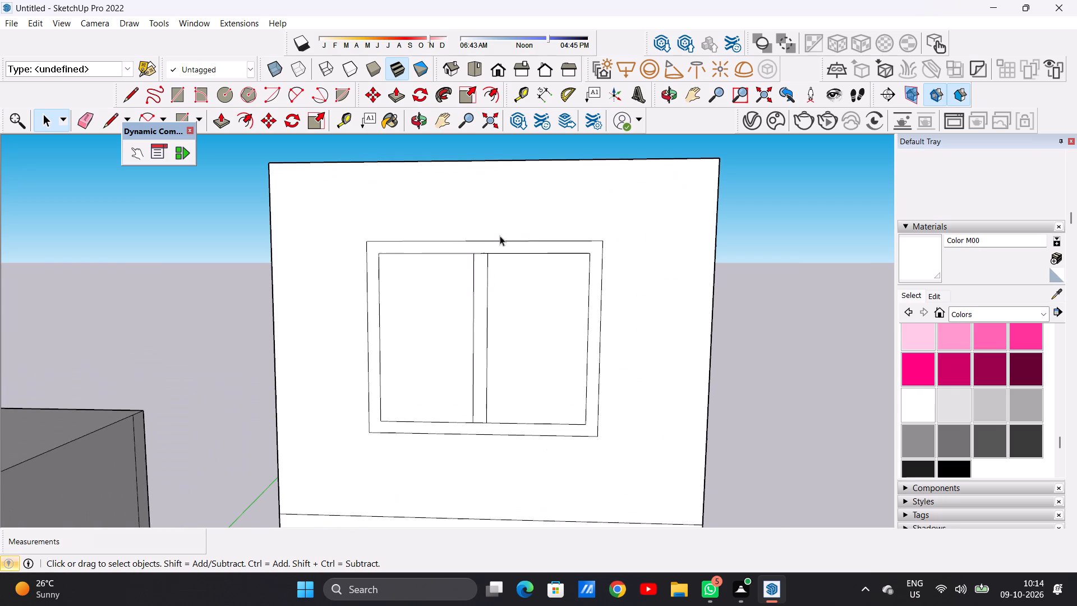
Draw a band about 9" high across the window's full width directly above its frame and split it lengthwise at mid-height.
{"action": "key", "text": "l"}
{"action": "scroll", "coordinate": [354, 232], "scroll_direction": "up", "scroll_amount": 2}
{"action": "left_click", "coordinate": [369, 244]}
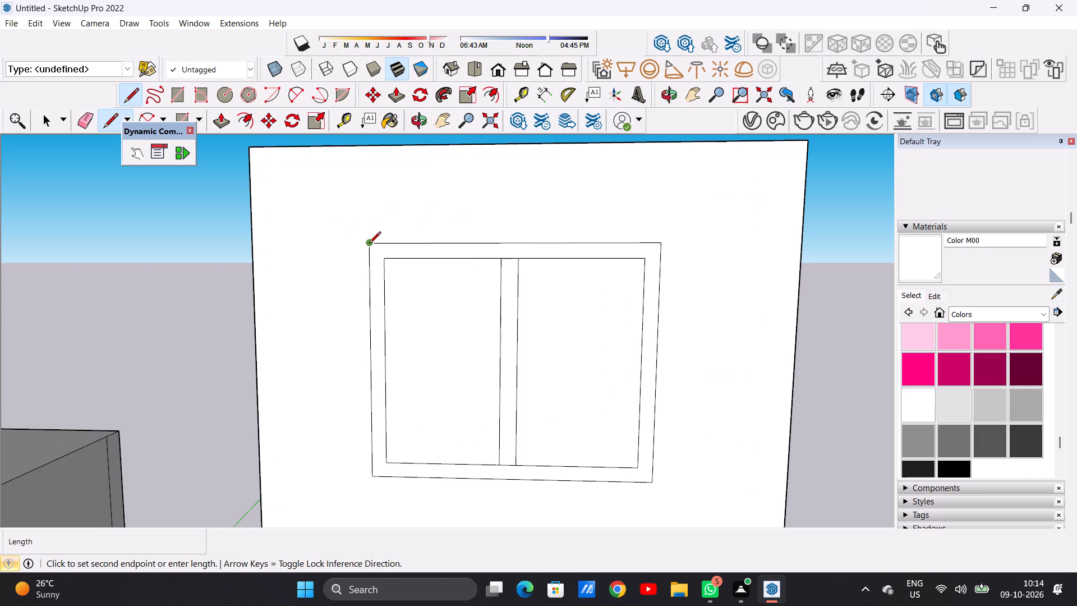
{"action": "left_click", "coordinate": [368, 206]}
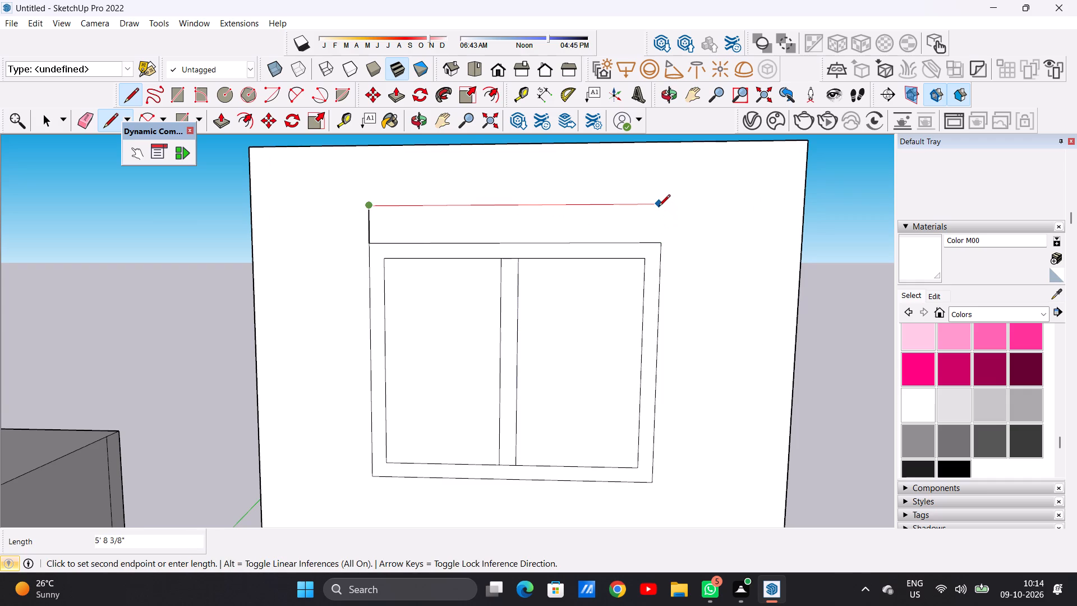
{"action": "key", "text": "space"}
{"action": "type", "text": "L"}
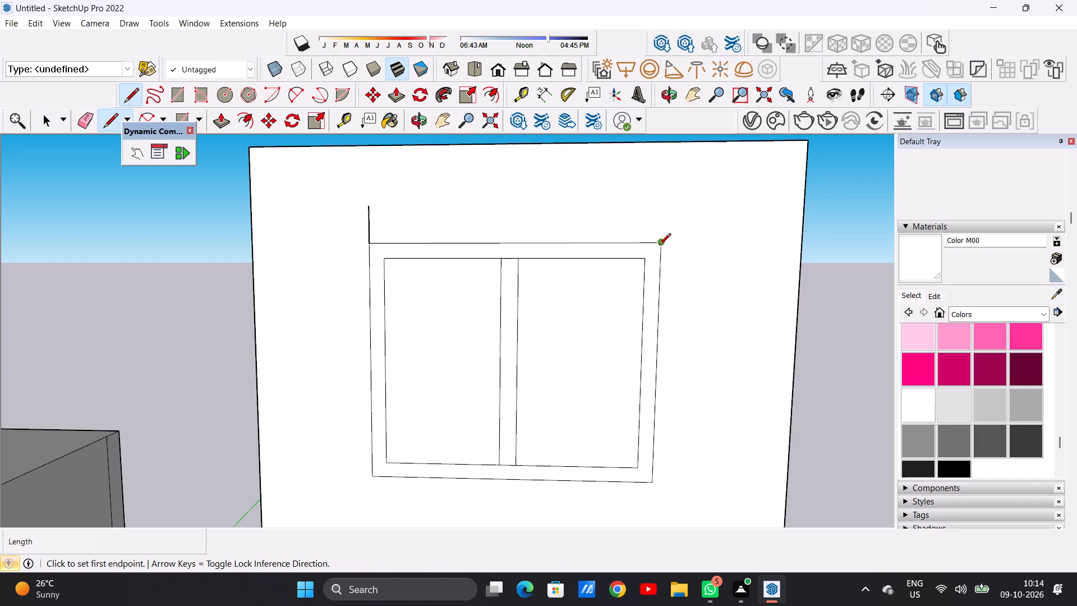
{"action": "left_click", "coordinate": [659, 246]}
{"action": "left_click", "coordinate": [665, 202]}
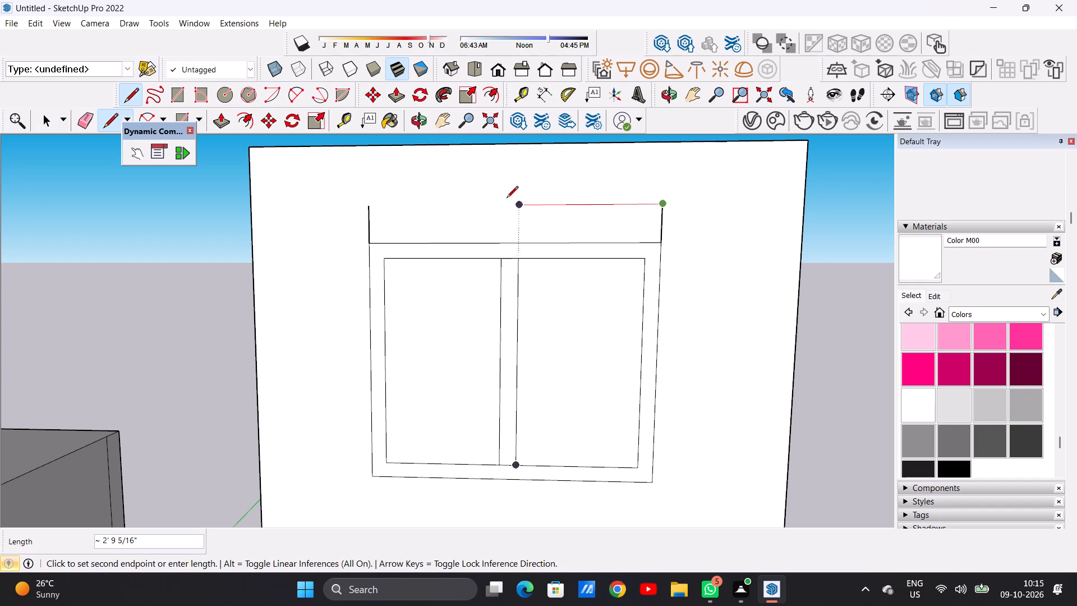
{"action": "left_click", "coordinate": [373, 203]}
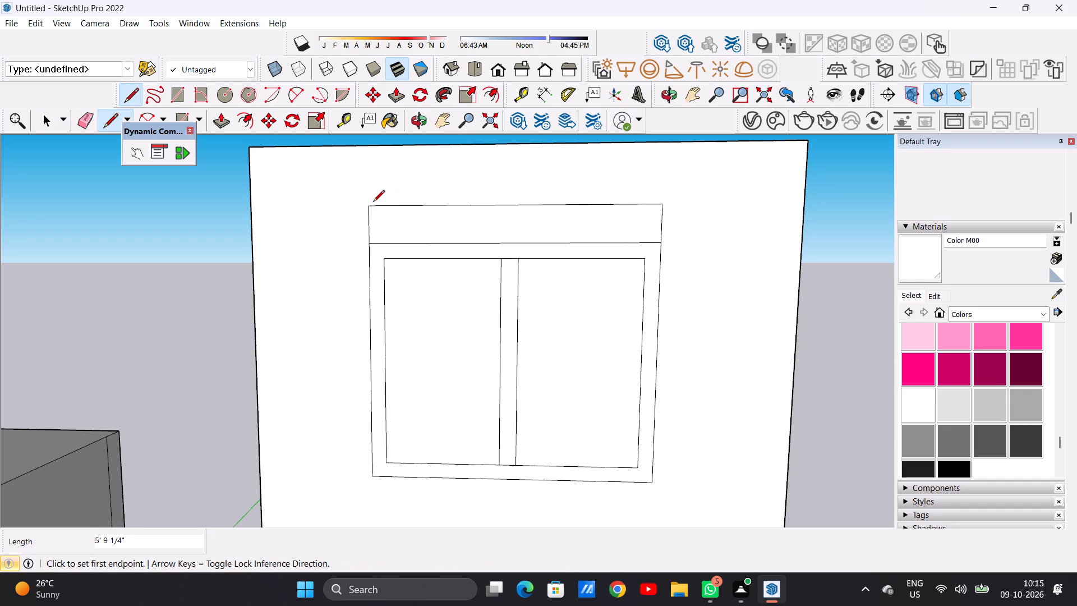
{"action": "left_click", "coordinate": [371, 228]}
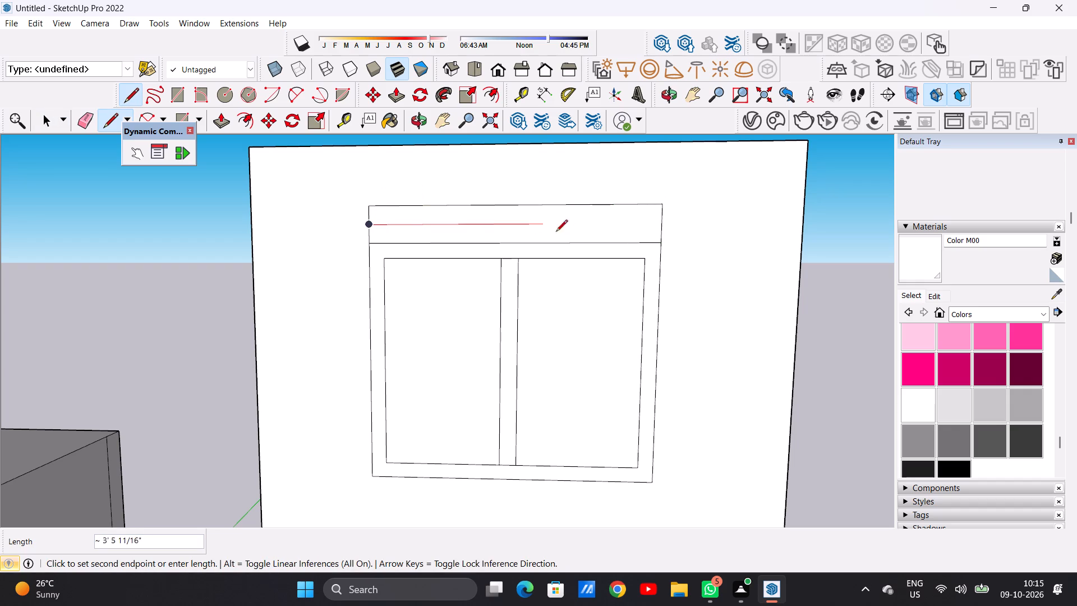
{"action": "left_click", "coordinate": [661, 224]}
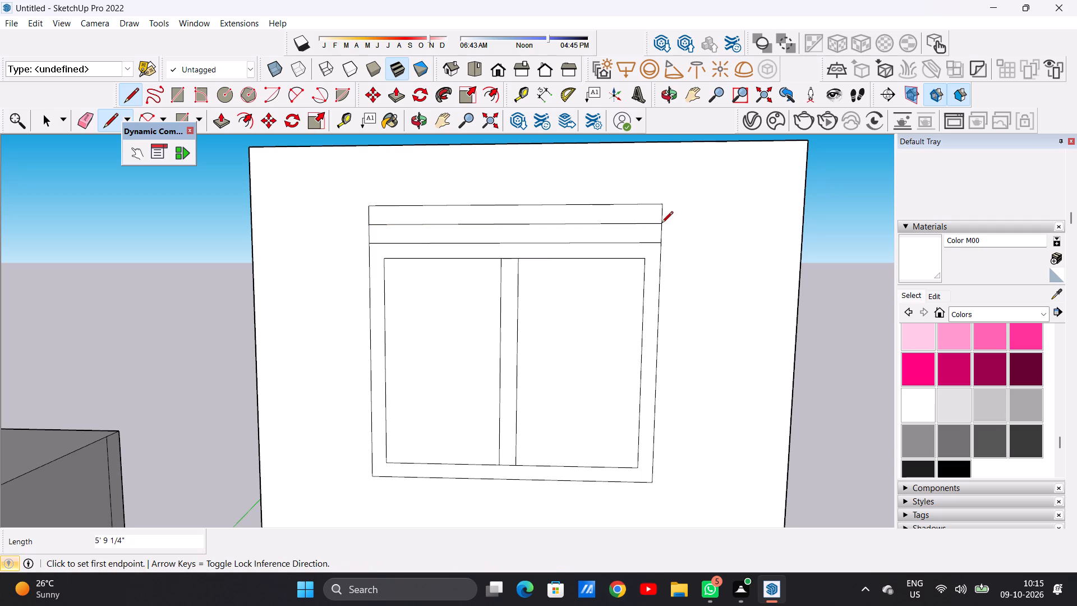
{"action": "key", "text": "space"}
Examine the window and the band above it from an angle and from the front.
{"action": "scroll", "coordinate": [394, 283], "scroll_direction": "down", "scroll_amount": 9}
{"action": "middle_click_drag", "start_coordinate": [513, 299], "coordinate": [358, 309]}
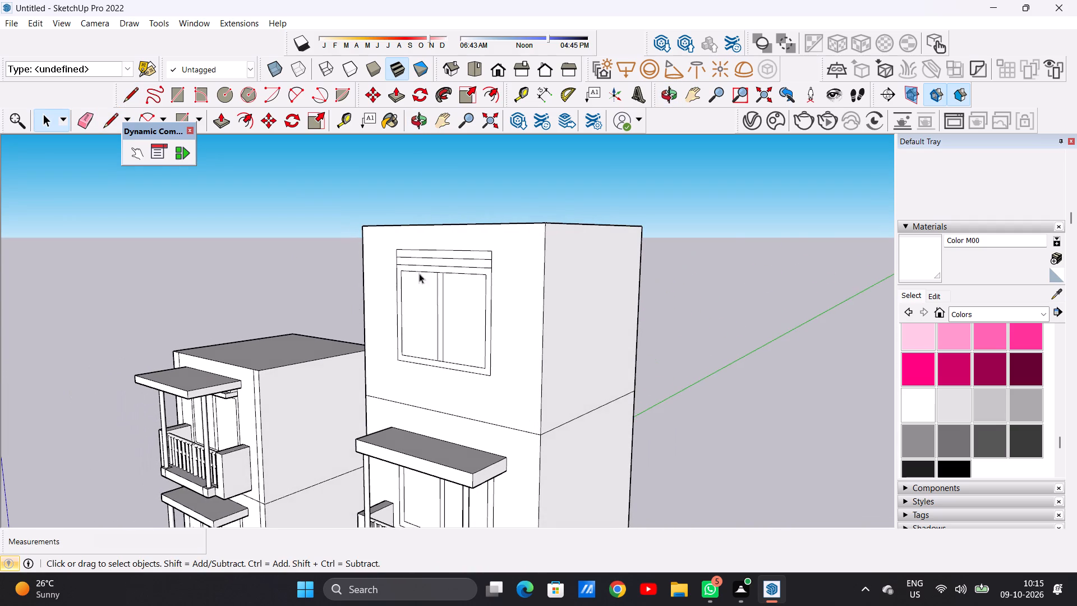
{"action": "scroll", "coordinate": [473, 246], "scroll_direction": "up", "scroll_amount": 7}
{"action": "scroll", "coordinate": [504, 338], "scroll_direction": "down", "scroll_amount": 12}
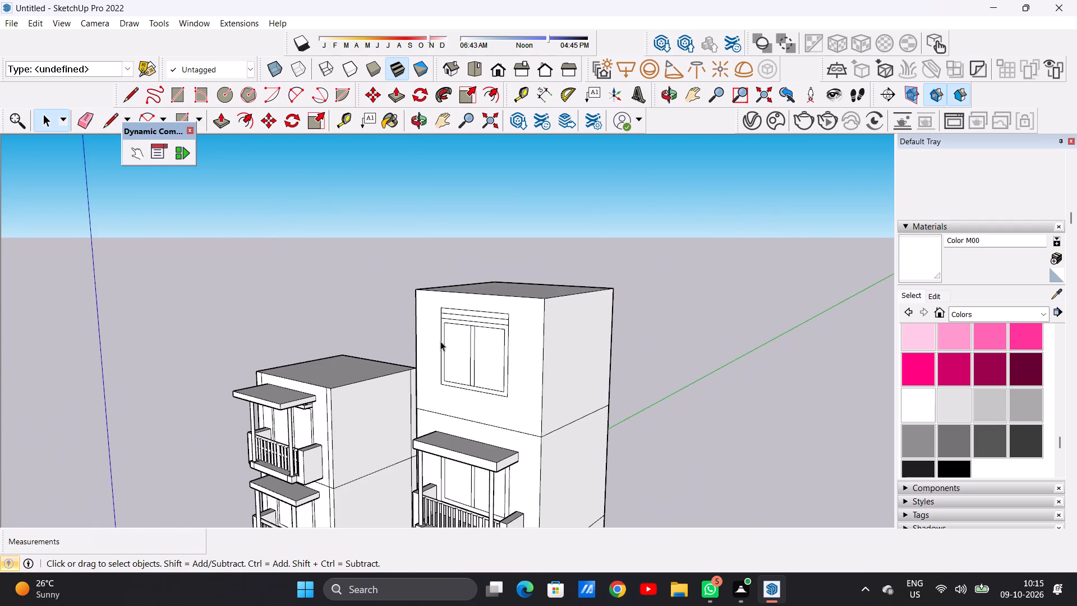
{"action": "middle_click_drag", "start_coordinate": [427, 364], "coordinate": [570, 332]}
{"action": "scroll", "coordinate": [573, 364], "scroll_direction": "up", "scroll_amount": 7}
{"action": "middle_click_drag", "start_coordinate": [532, 388], "coordinate": [558, 394]}
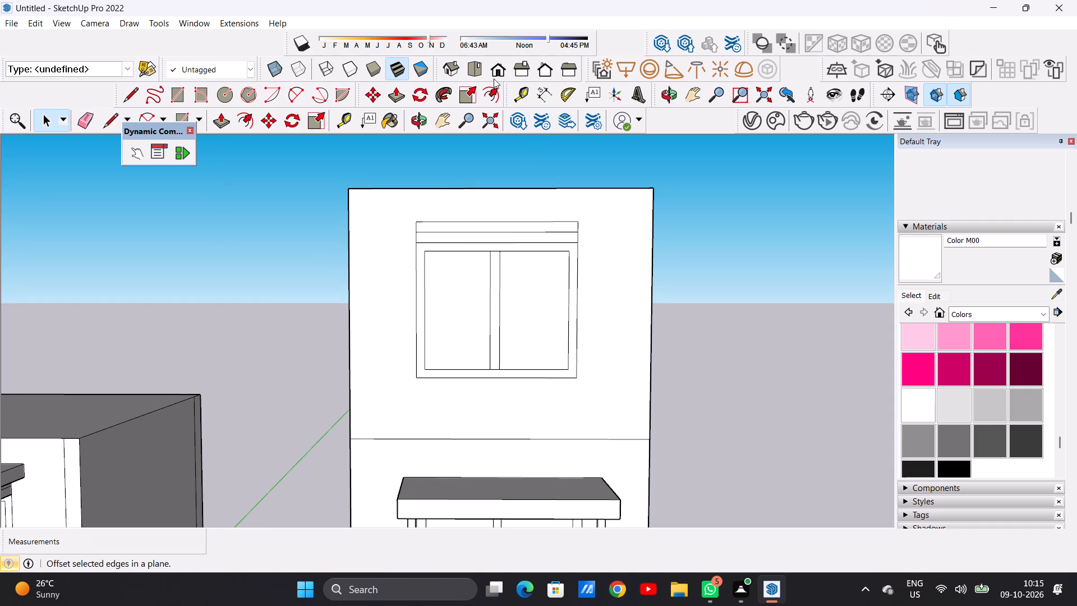
In front view, draw a U-shaped outline around the window's lower part, about 8' 4" wide and 3' 3" high, meeting both frame sides.
{"action": "left_click", "coordinate": [493, 64]}
{"action": "scroll", "coordinate": [745, 284], "scroll_direction": "up", "scroll_amount": 5}
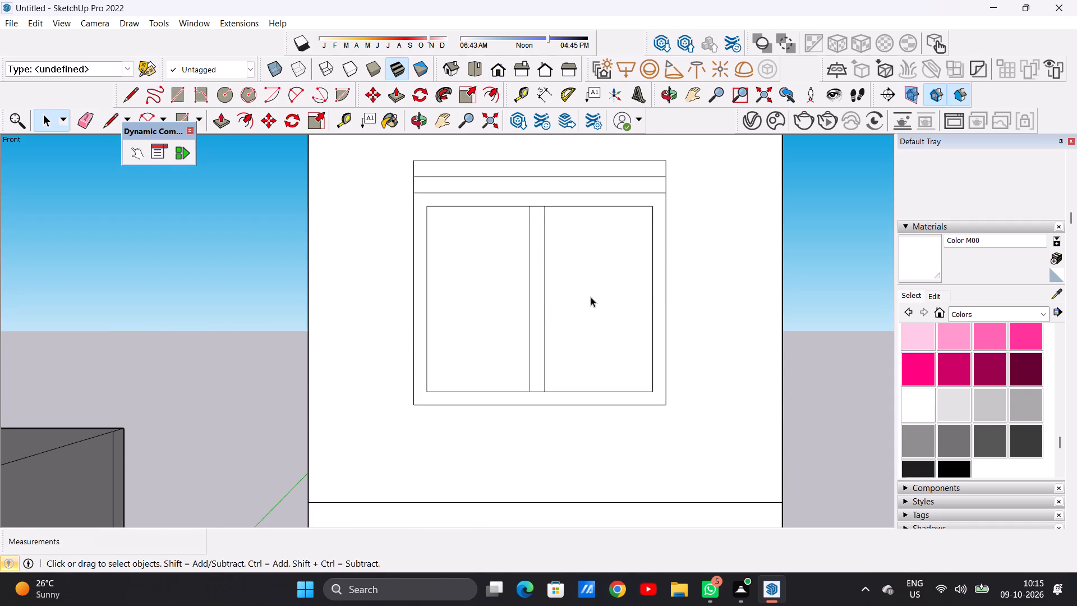
{"action": "scroll", "coordinate": [531, 306], "scroll_direction": "down", "scroll_amount": 2}
{"action": "scroll", "coordinate": [667, 294], "scroll_direction": "up", "scroll_amount": 3}
{"action": "scroll", "coordinate": [659, 298], "scroll_direction": "down", "scroll_amount": 1}
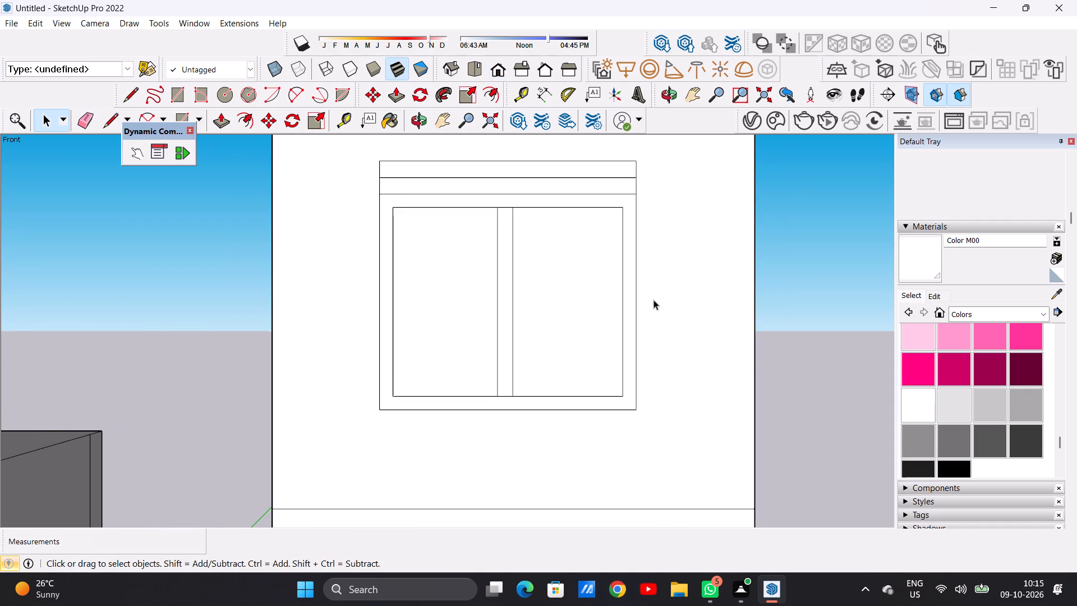
{"action": "scroll", "coordinate": [653, 300], "scroll_direction": "down", "scroll_amount": 1}
{"action": "key", "text": "l"}
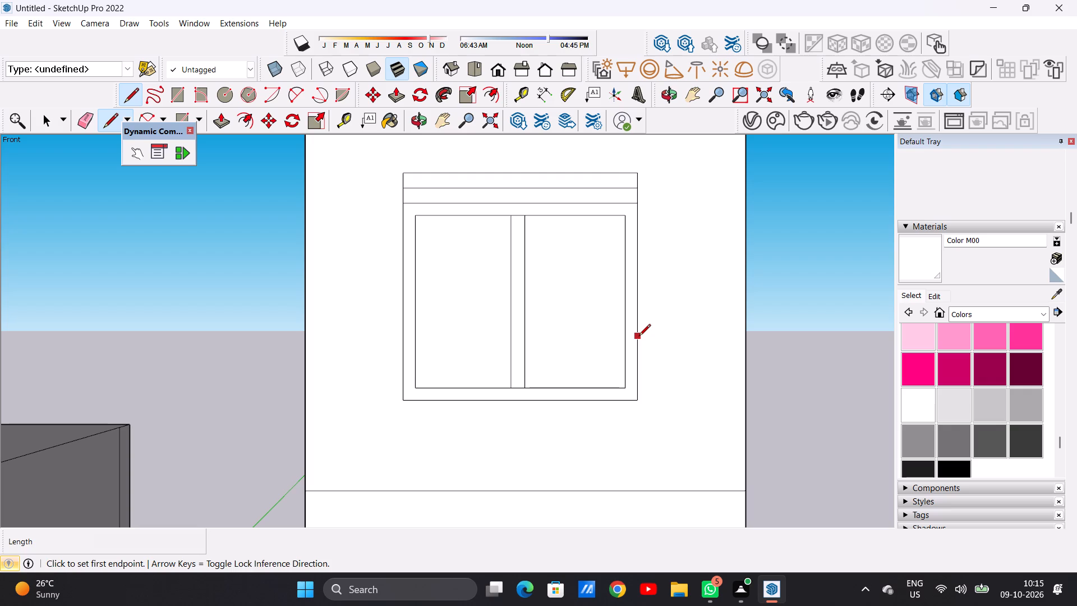
{"action": "left_click", "coordinate": [639, 337]}
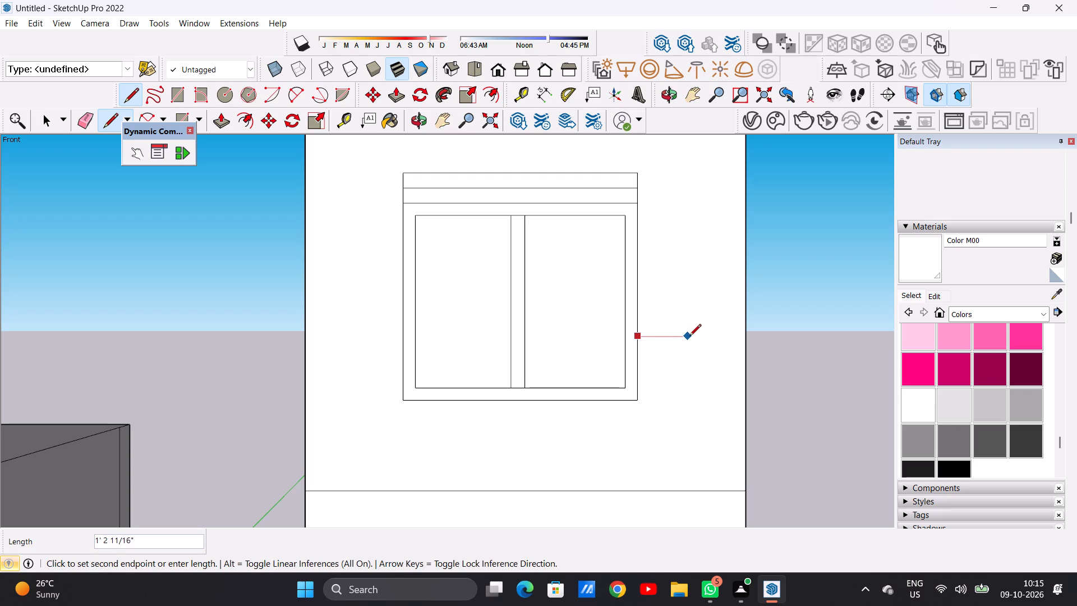
{"action": "left_click", "coordinate": [691, 337]}
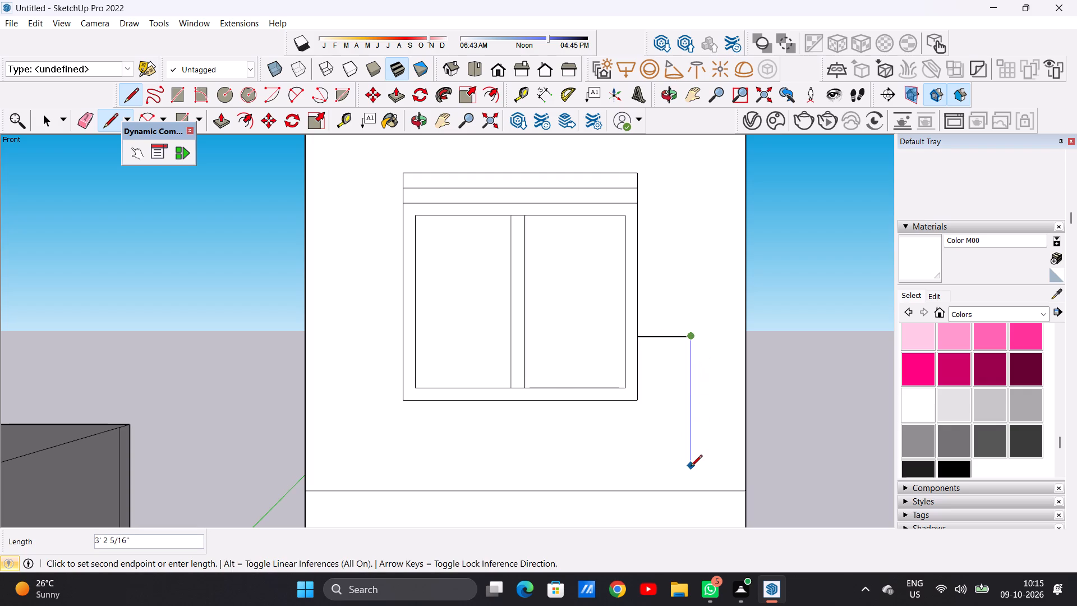
{"action": "left_click", "coordinate": [691, 469]}
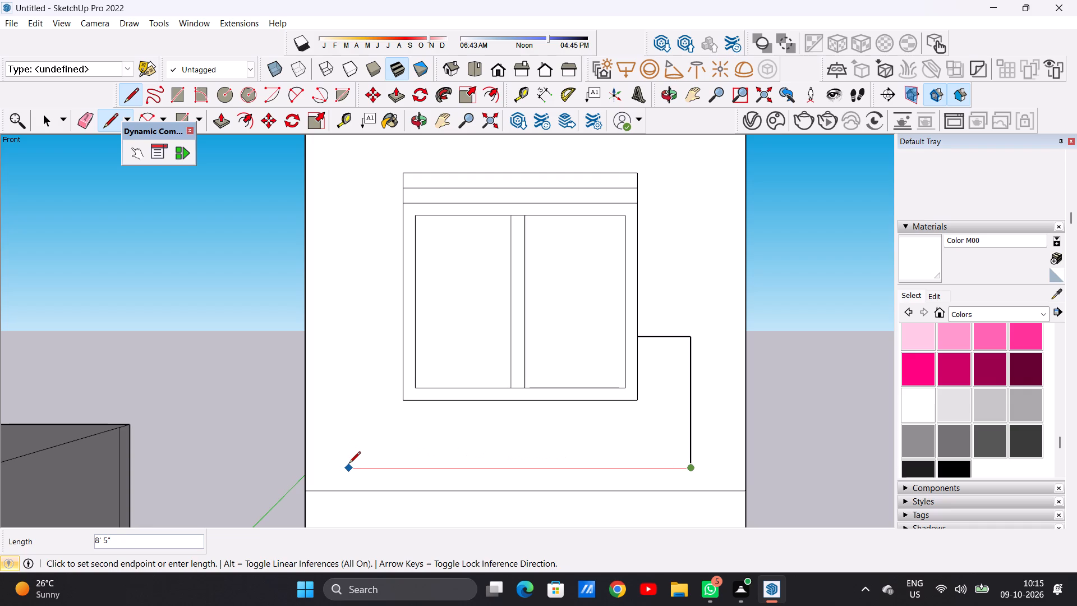
{"action": "left_click", "coordinate": [352, 464]}
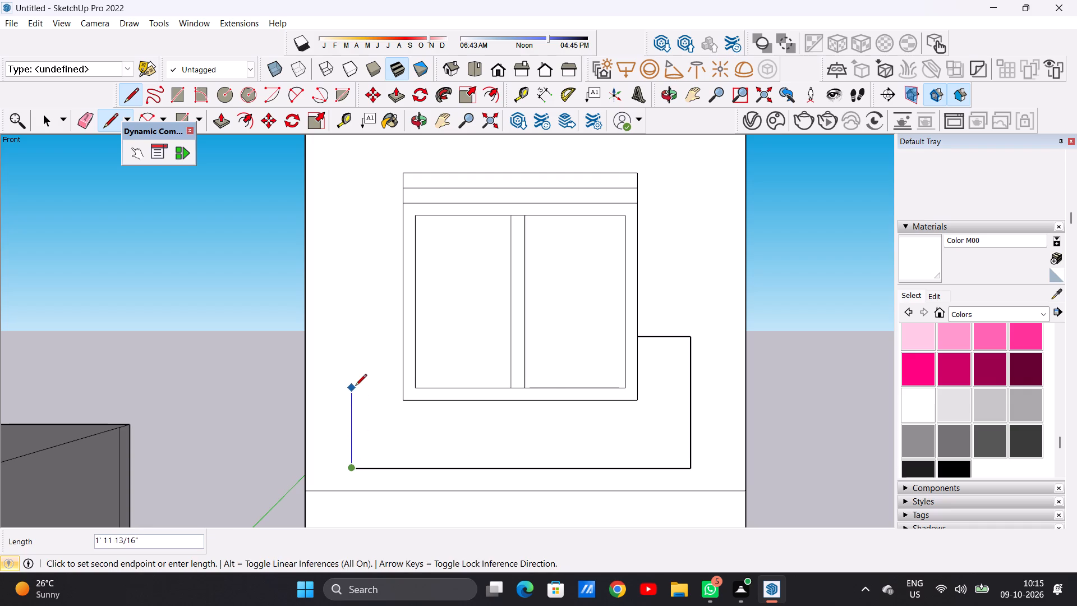
{"action": "left_click", "coordinate": [352, 336]}
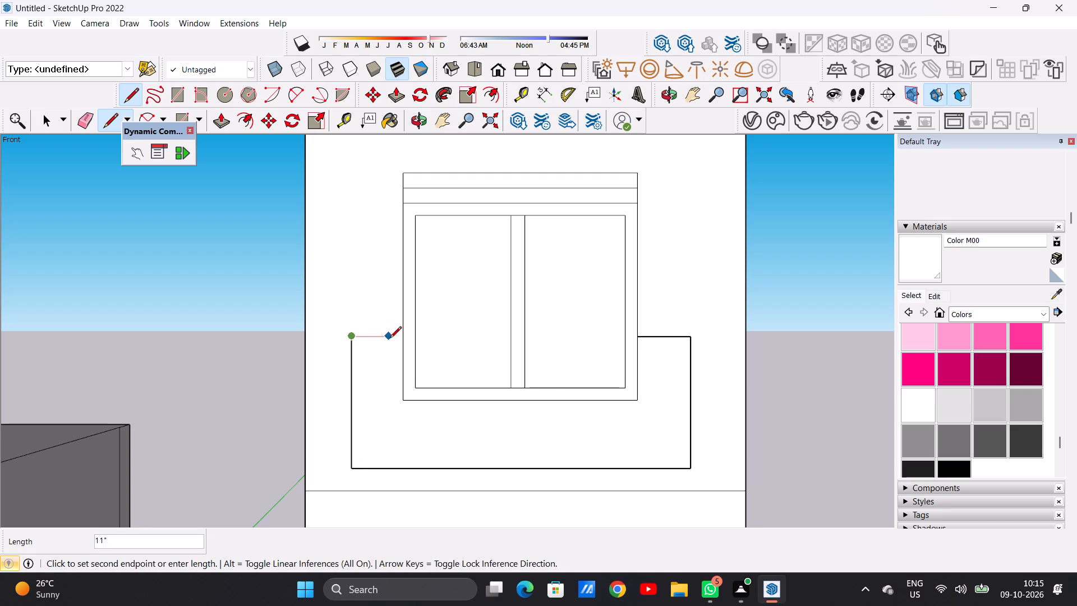
{"action": "left_click", "coordinate": [399, 339]}
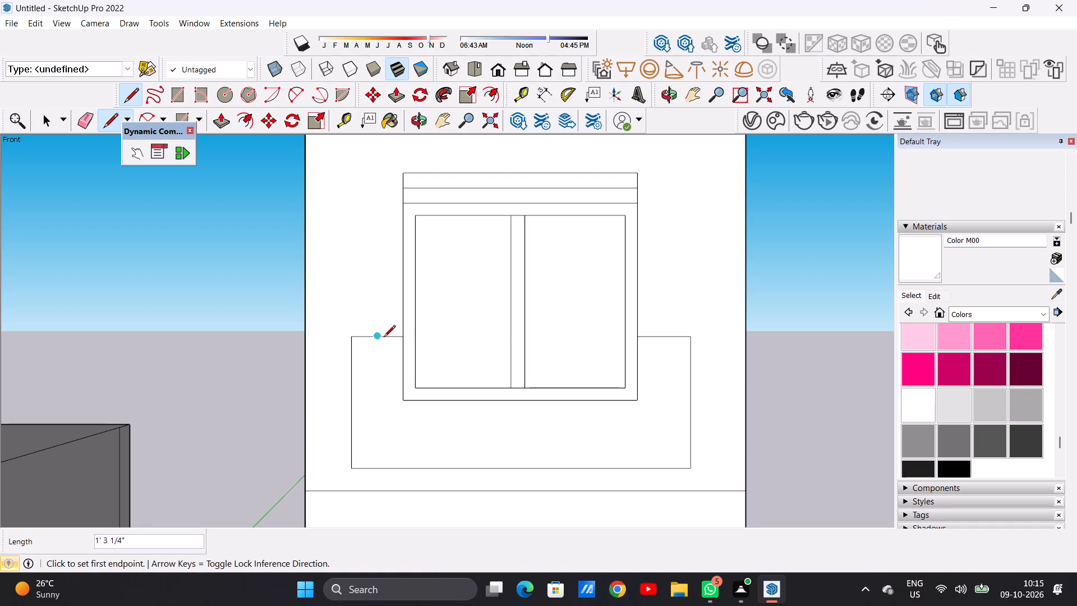
Draw an inner U-shaped line inside the outline below the window, about 7' wide and 2' 7 3/4" high, starting and ending on its top edges.
{"action": "scroll", "coordinate": [378, 343], "scroll_direction": "up", "scroll_amount": 3}
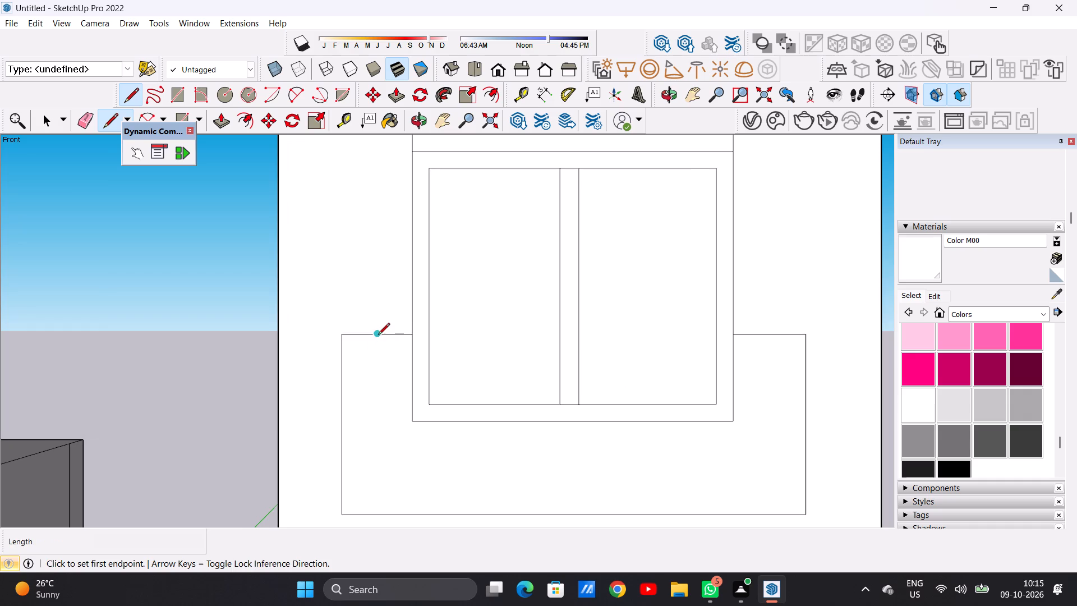
{"action": "scroll", "coordinate": [382, 338], "scroll_direction": "up", "scroll_amount": 6}
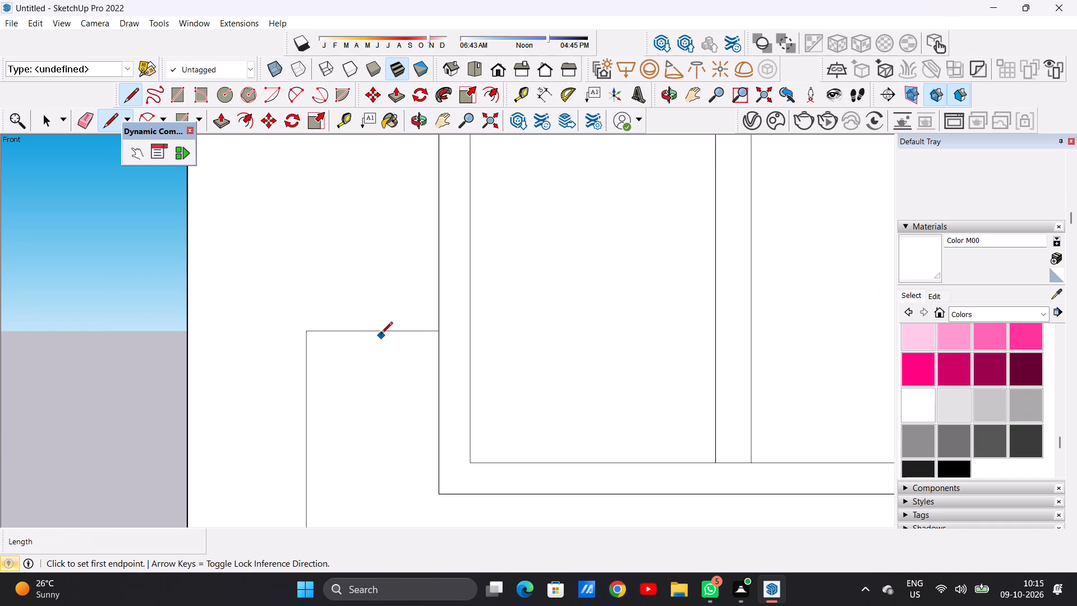
{"action": "left_click", "coordinate": [381, 332]}
{"action": "scroll", "coordinate": [369, 329], "scroll_direction": "down", "scroll_amount": 11}
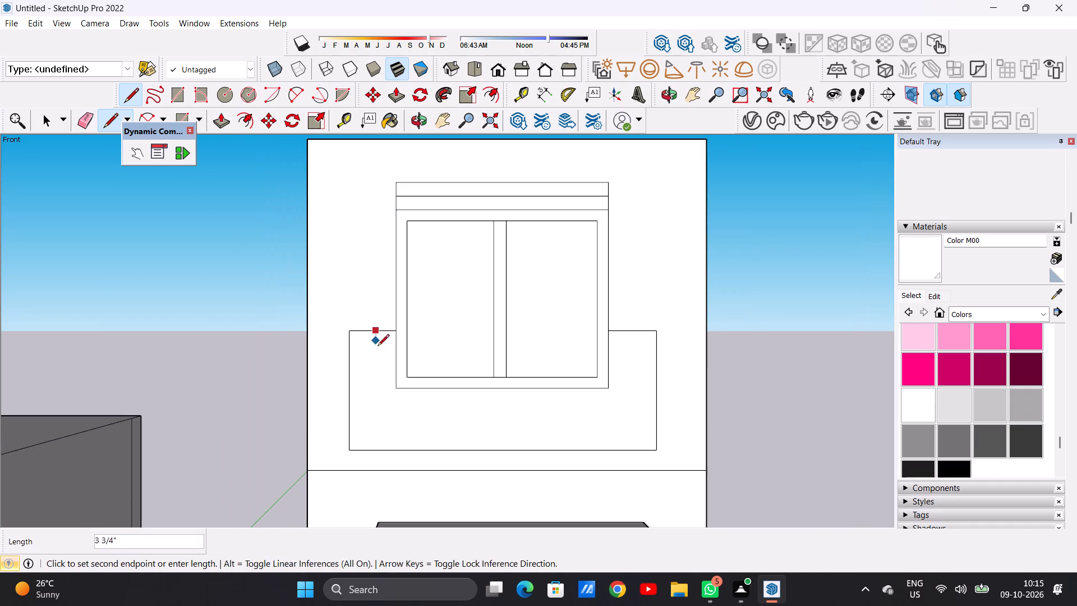
{"action": "left_click", "coordinate": [380, 428]}
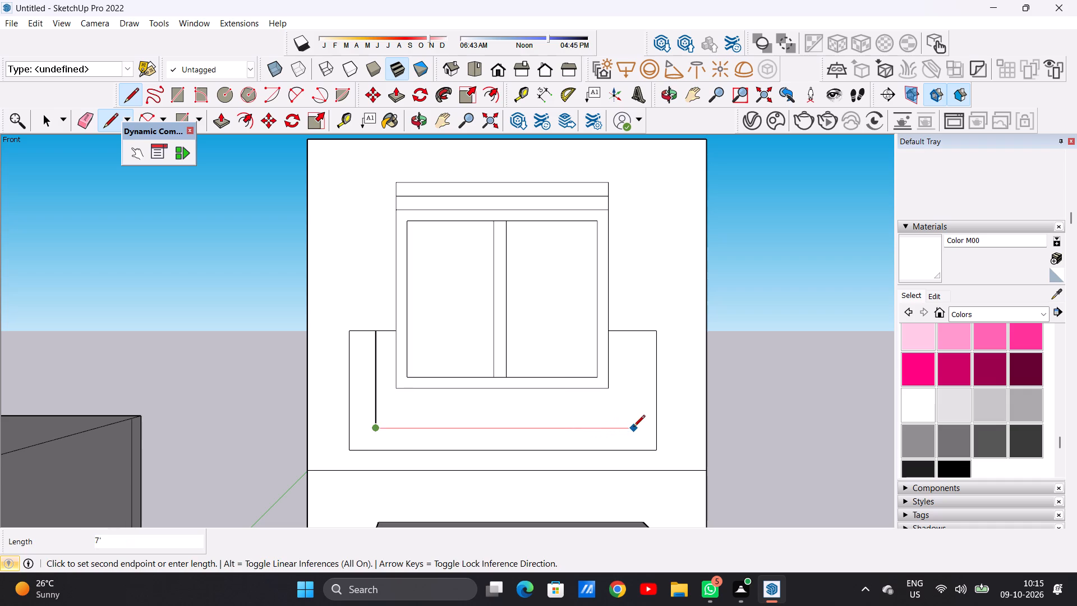
{"action": "left_click", "coordinate": [633, 428]}
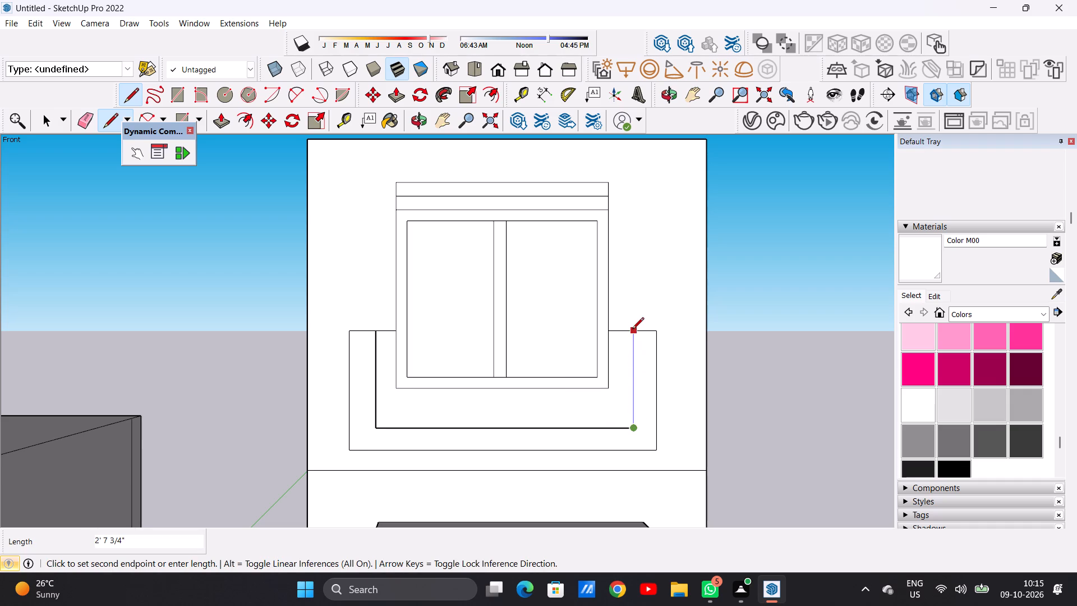
{"action": "left_click", "coordinate": [632, 330]}
{"action": "key", "text": "space"}
Erase the top edge segments between the inner U line and the window frame on both sides.
{"action": "key", "text": "e"}
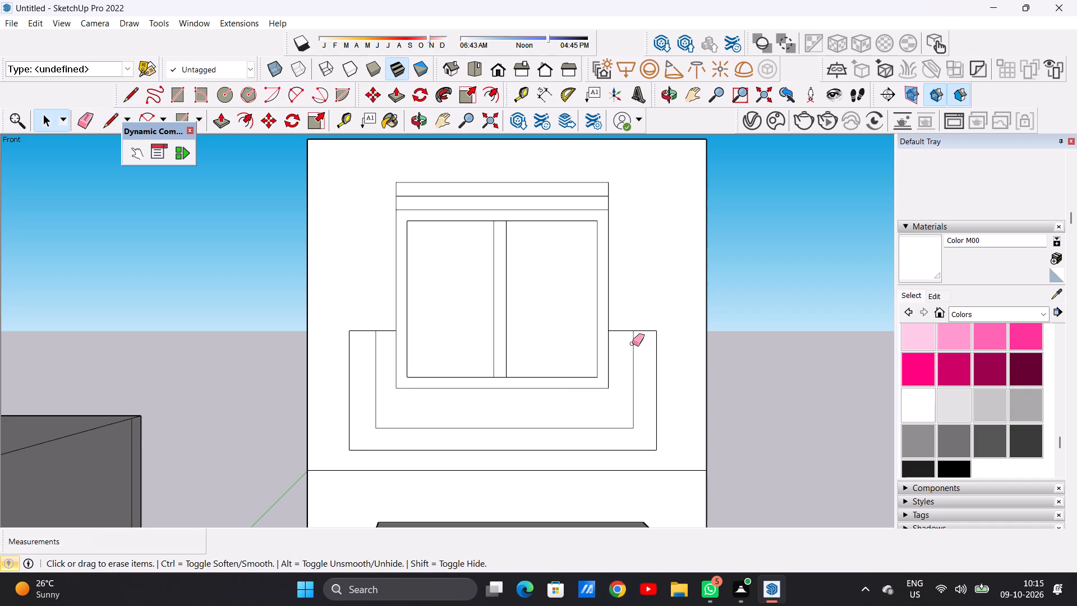
{"action": "scroll", "coordinate": [632, 345], "scroll_direction": "up", "scroll_amount": 2}
{"action": "left_click_drag", "start_coordinate": [615, 320], "coordinate": [615, 339]}
{"action": "scroll", "coordinate": [325, 320], "scroll_direction": "up", "scroll_amount": 5}
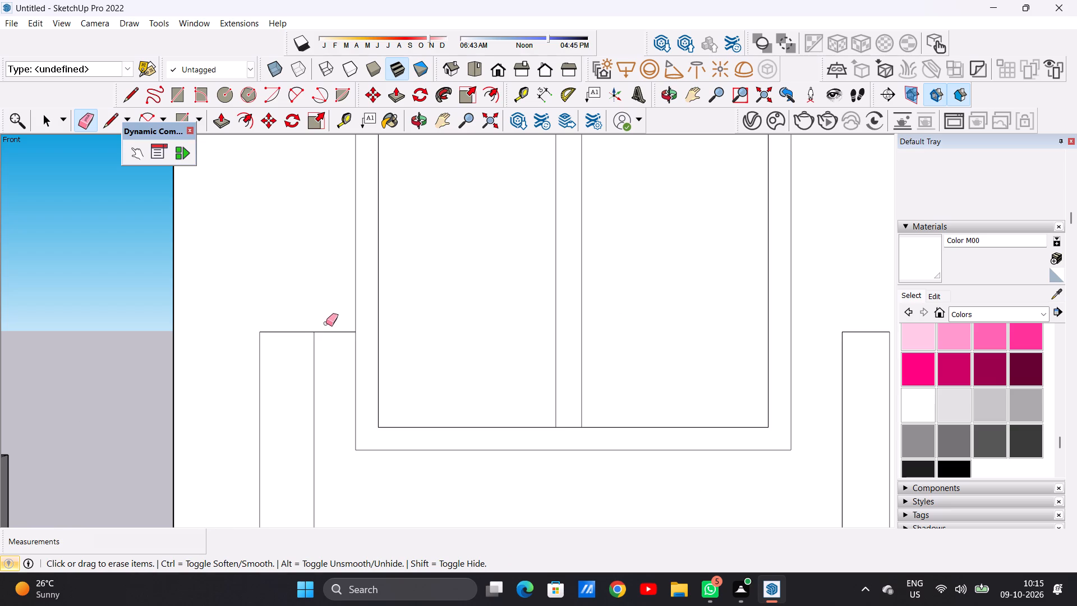
{"action": "left_click_drag", "start_coordinate": [328, 332], "coordinate": [329, 348]}
{"action": "key", "text": "space"}
Push/Pull the U-shaped face outward about 2', aligning its depth with the balcony below.
{"action": "scroll", "coordinate": [398, 325], "scroll_direction": "down", "scroll_amount": 11}
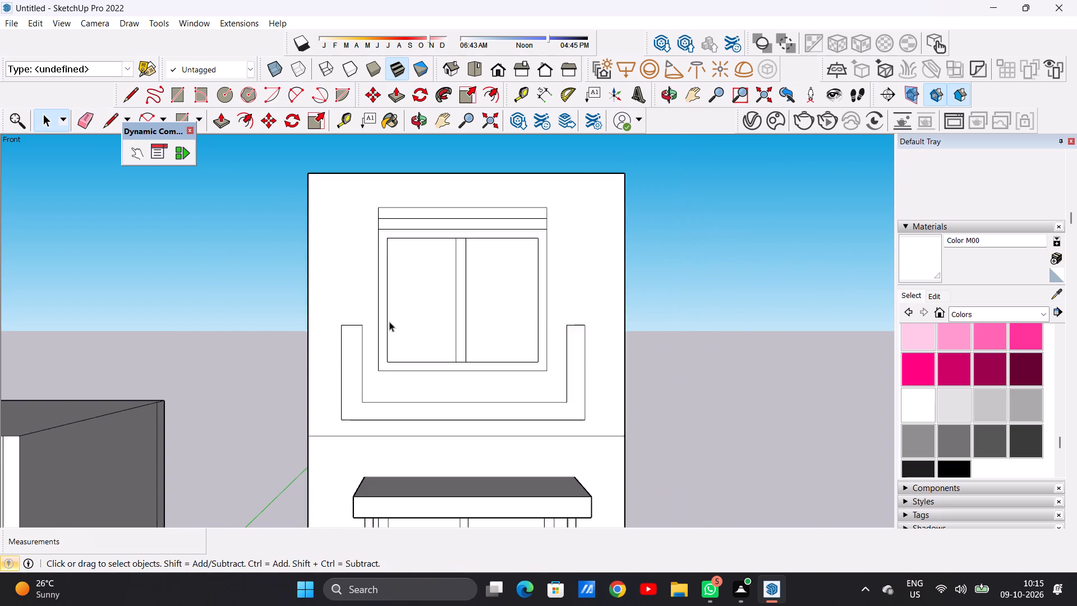
{"action": "scroll", "coordinate": [389, 322], "scroll_direction": "down", "scroll_amount": 2}
{"action": "middle_click_drag", "start_coordinate": [496, 378], "coordinate": [385, 396]}
{"action": "scroll", "coordinate": [540, 351], "scroll_direction": "up", "scroll_amount": 3}
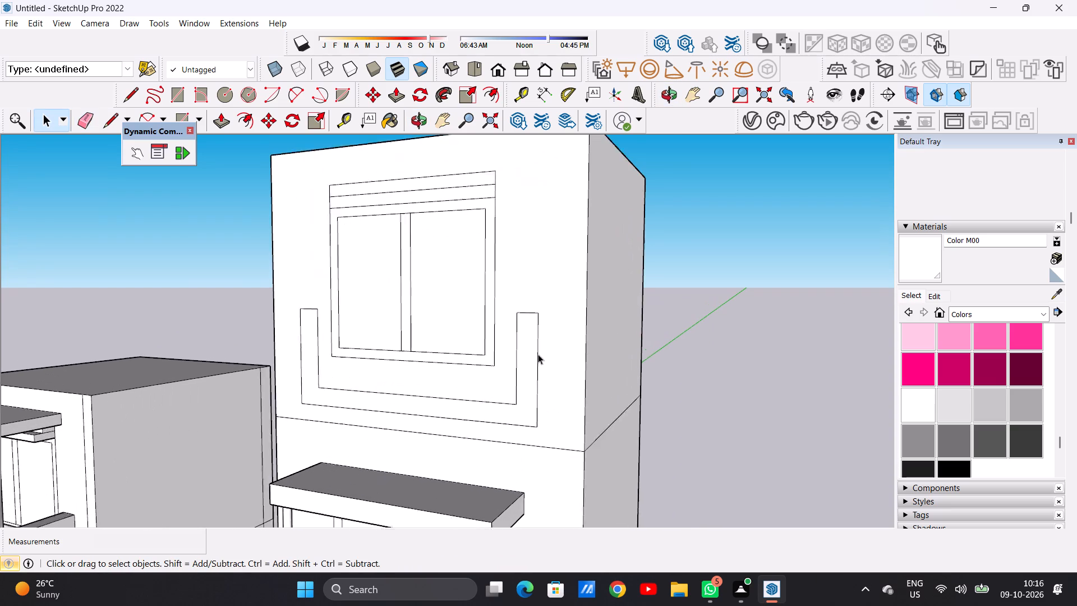
{"action": "scroll", "coordinate": [538, 354], "scroll_direction": "up", "scroll_amount": 2}
{"action": "key", "text": "p"}
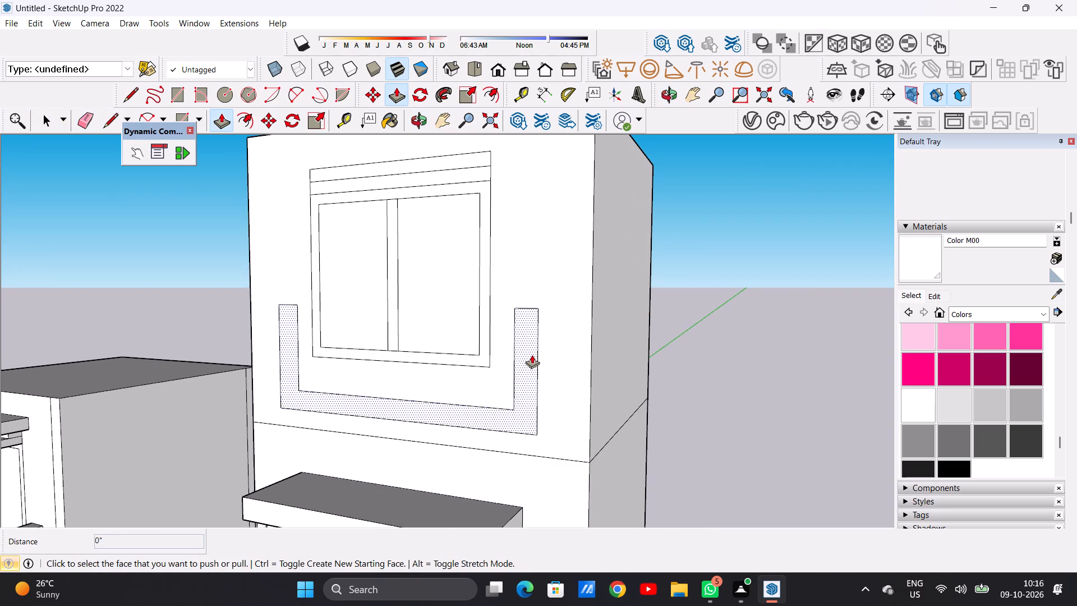
{"action": "left_click", "coordinate": [532, 355]}
{"action": "scroll", "coordinate": [533, 347], "scroll_direction": "down", "scroll_amount": 9}
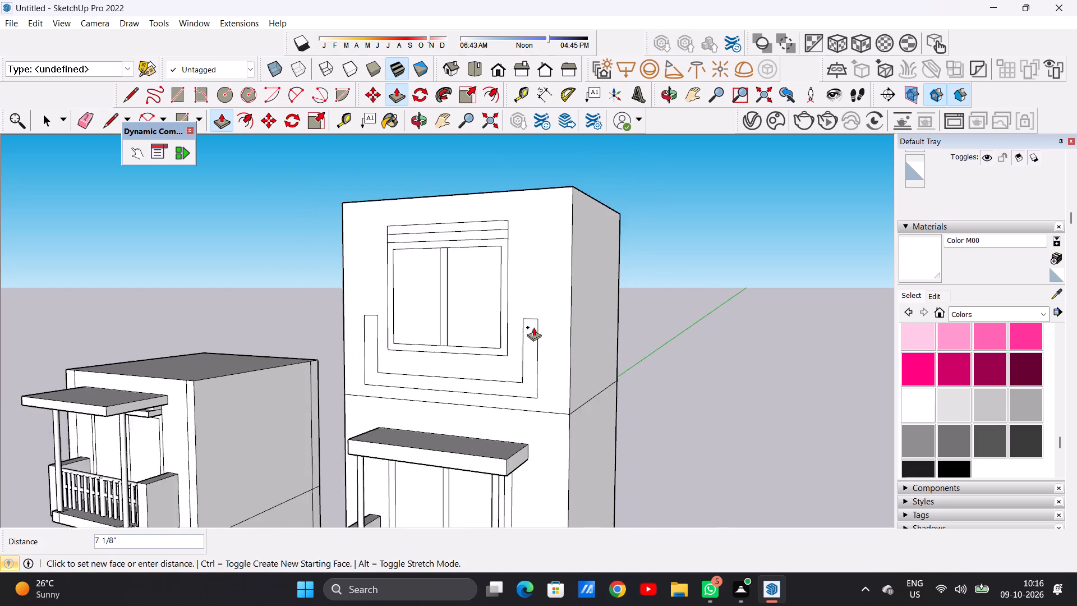
{"action": "scroll", "coordinate": [533, 327], "scroll_direction": "down", "scroll_amount": 4}
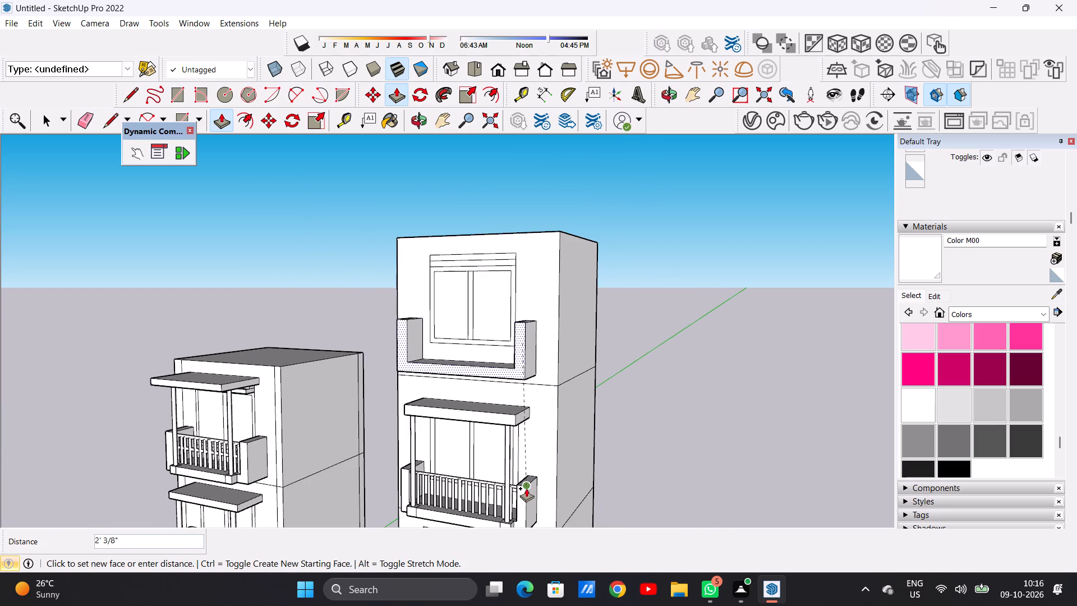
{"action": "left_click", "coordinate": [526, 488]}
{"action": "key", "text": "space"}
Draw a line across the balcony floor between the two side walls, parallel and close to the front edge.
{"action": "scroll", "coordinate": [580, 281], "scroll_direction": "down", "scroll_amount": 4}
{"action": "middle_click_drag", "start_coordinate": [493, 346], "coordinate": [518, 364]}
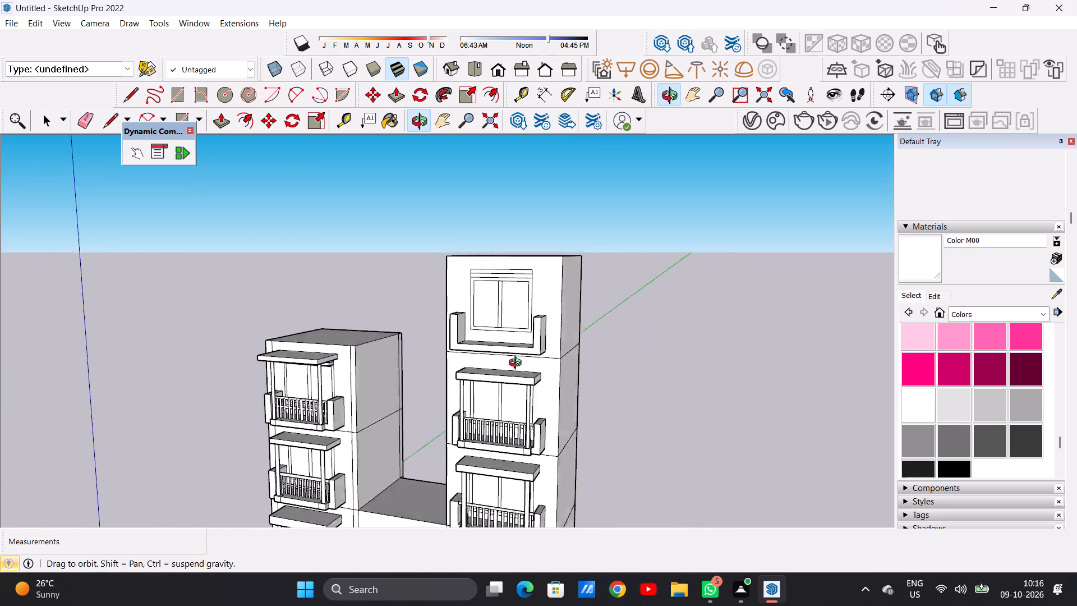
{"action": "middle_click_drag", "start_coordinate": [518, 364], "coordinate": [563, 451]}
{"action": "scroll", "coordinate": [492, 364], "scroll_direction": "up", "scroll_amount": 7}
{"action": "middle_click_drag", "start_coordinate": [466, 347], "coordinate": [490, 424]}
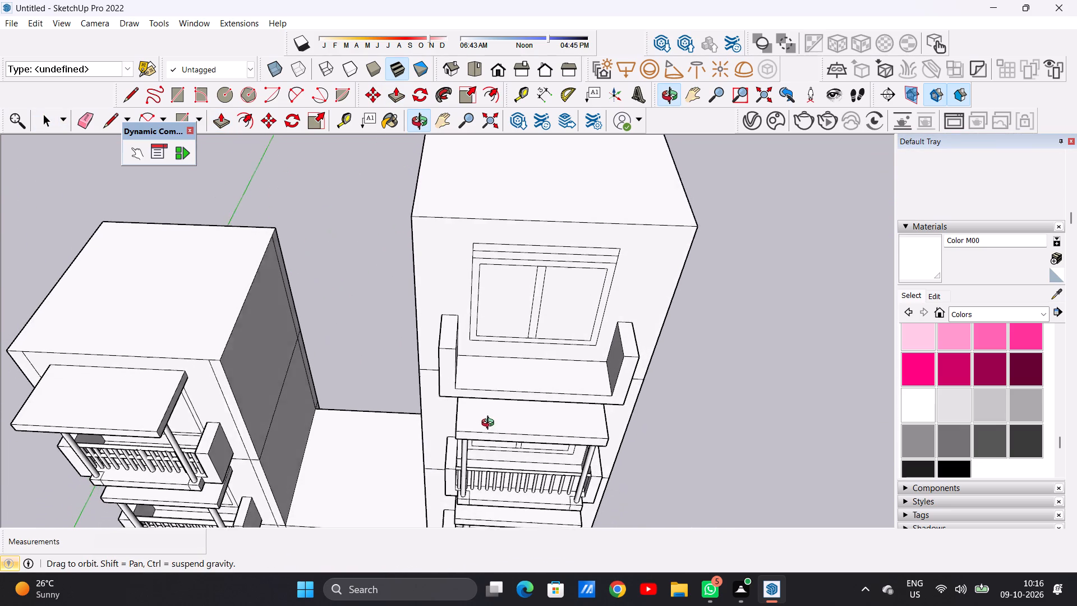
{"action": "middle_click_drag", "start_coordinate": [490, 424], "coordinate": [487, 424]}
{"action": "scroll", "coordinate": [548, 403], "scroll_direction": "up", "scroll_amount": 7}
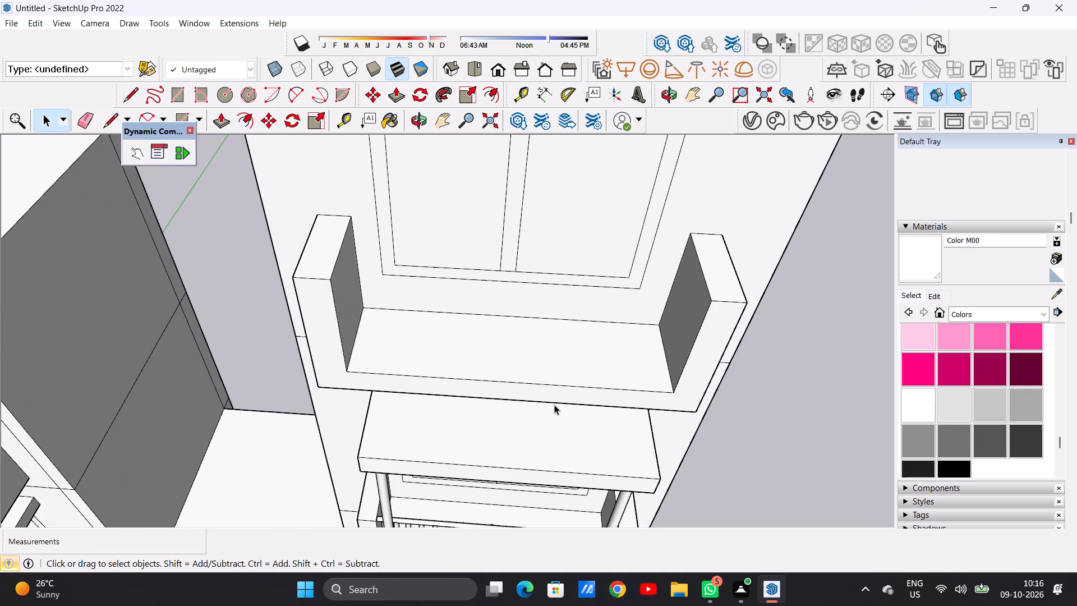
{"action": "key", "text": "l"}
{"action": "scroll", "coordinate": [409, 357], "scroll_direction": "up", "scroll_amount": 4}
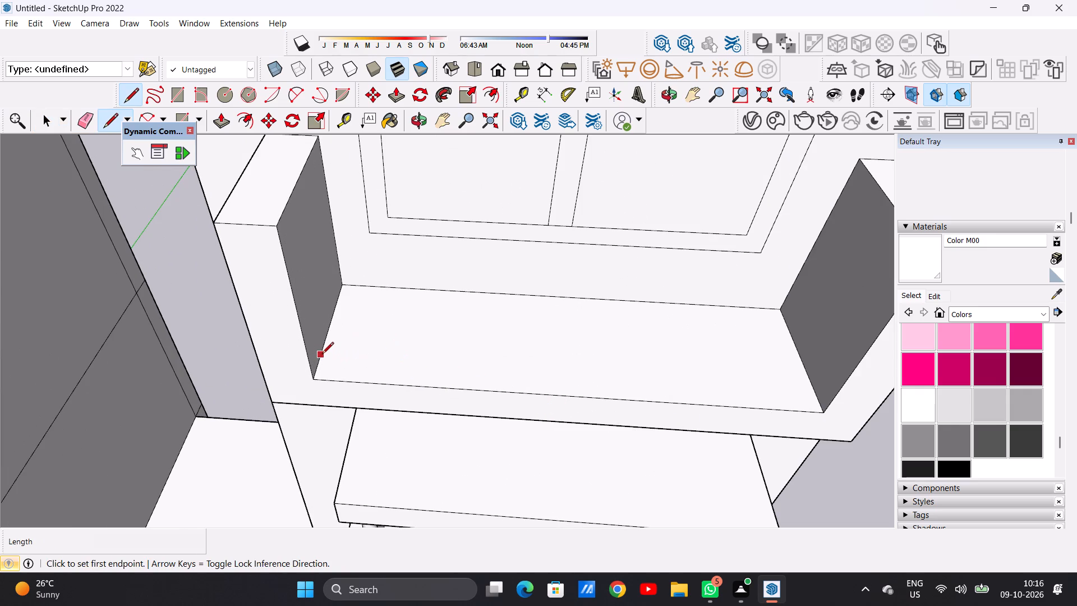
{"action": "left_click", "coordinate": [322, 354]}
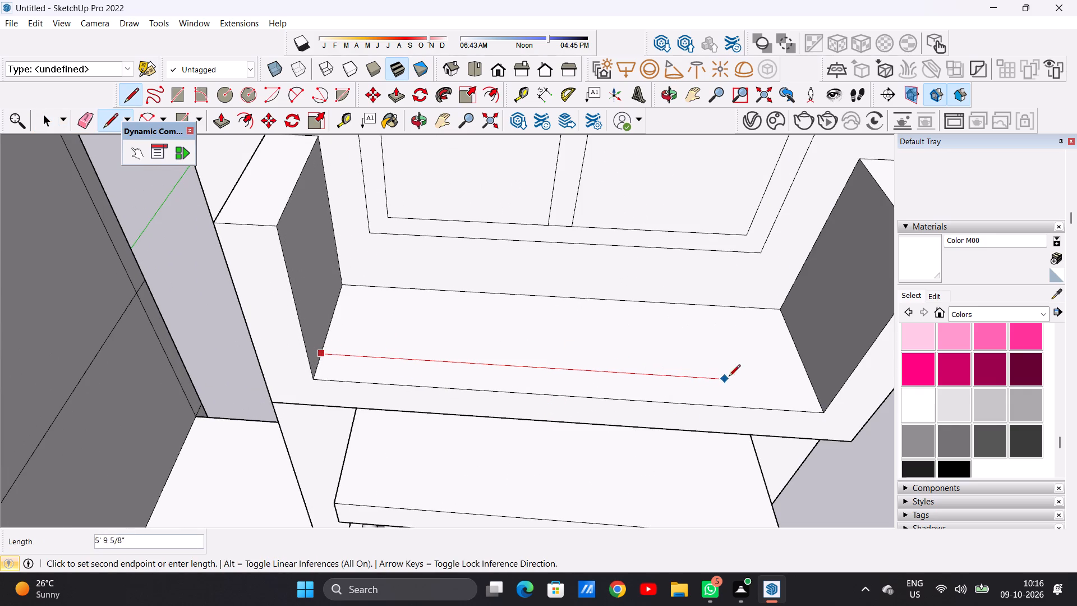
{"action": "left_click", "coordinate": [817, 388]}
{"action": "key", "text": "space"}
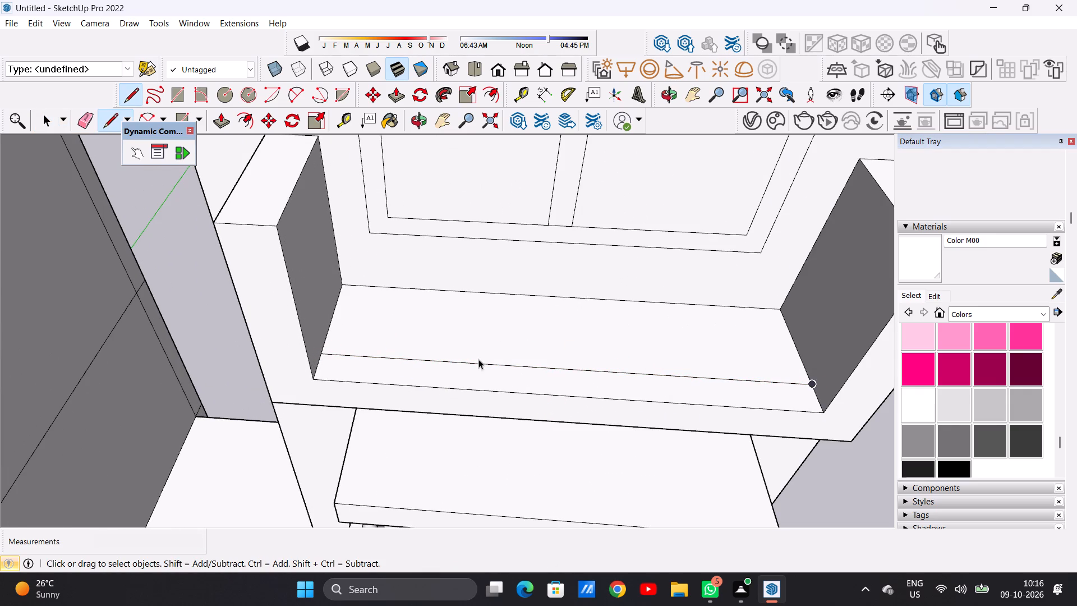
Draw a circle of about 1 9/16" radius near the middle of the narrow strip along the balcony floor's front edge.
{"action": "scroll", "coordinate": [444, 360], "scroll_direction": "down", "scroll_amount": 9}
{"action": "middle_click_drag", "start_coordinate": [391, 368], "coordinate": [427, 293]}
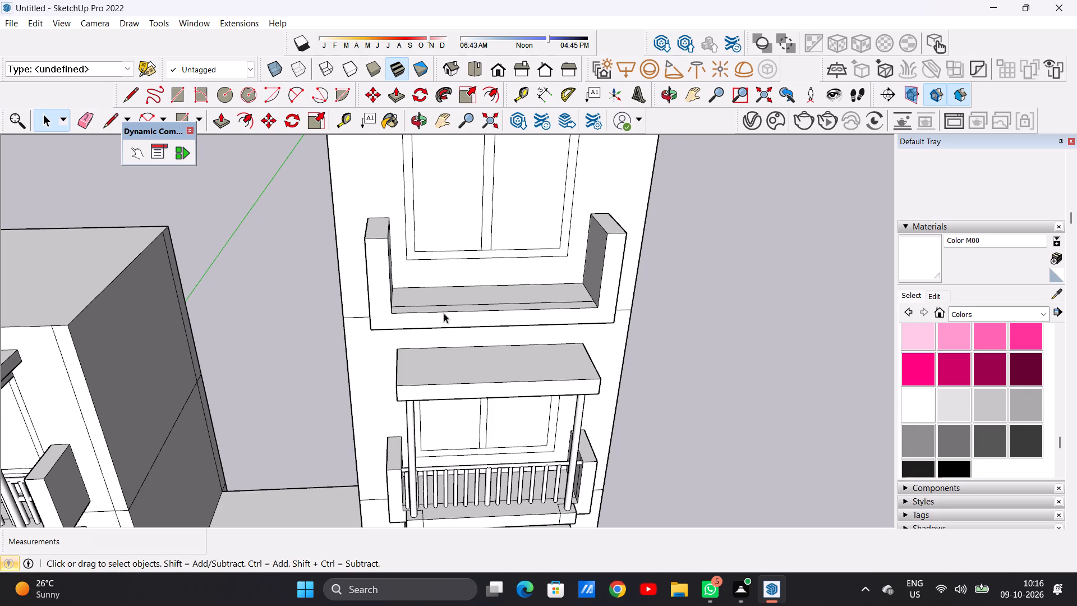
{"action": "scroll", "coordinate": [535, 292], "scroll_direction": "up", "scroll_amount": 2}
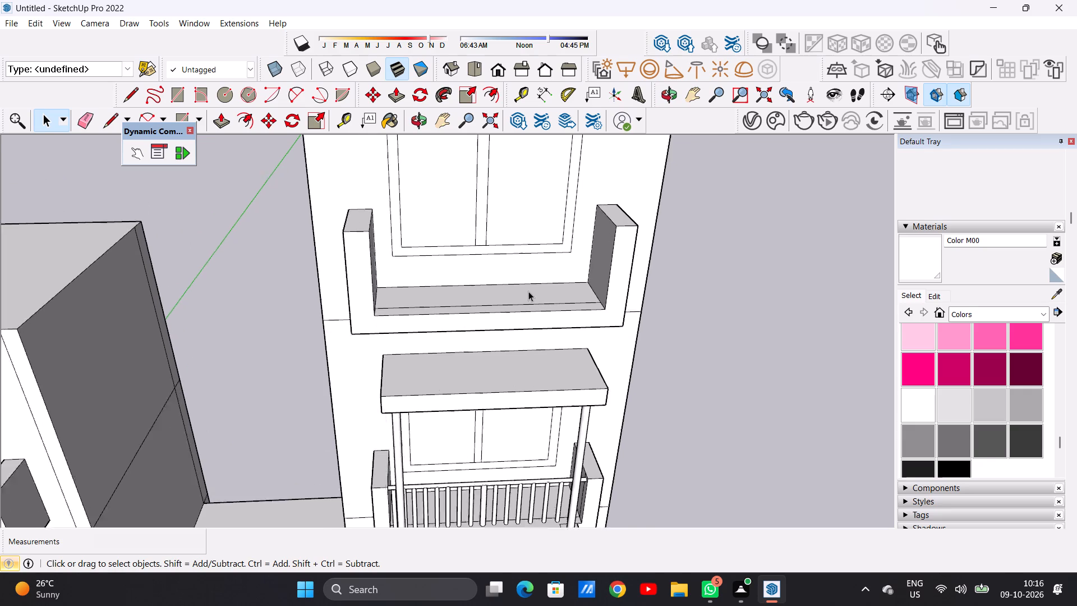
{"action": "scroll", "coordinate": [528, 291], "scroll_direction": "up", "scroll_amount": 2}
{"action": "middle_click_drag", "start_coordinate": [505, 293], "coordinate": [477, 375]}
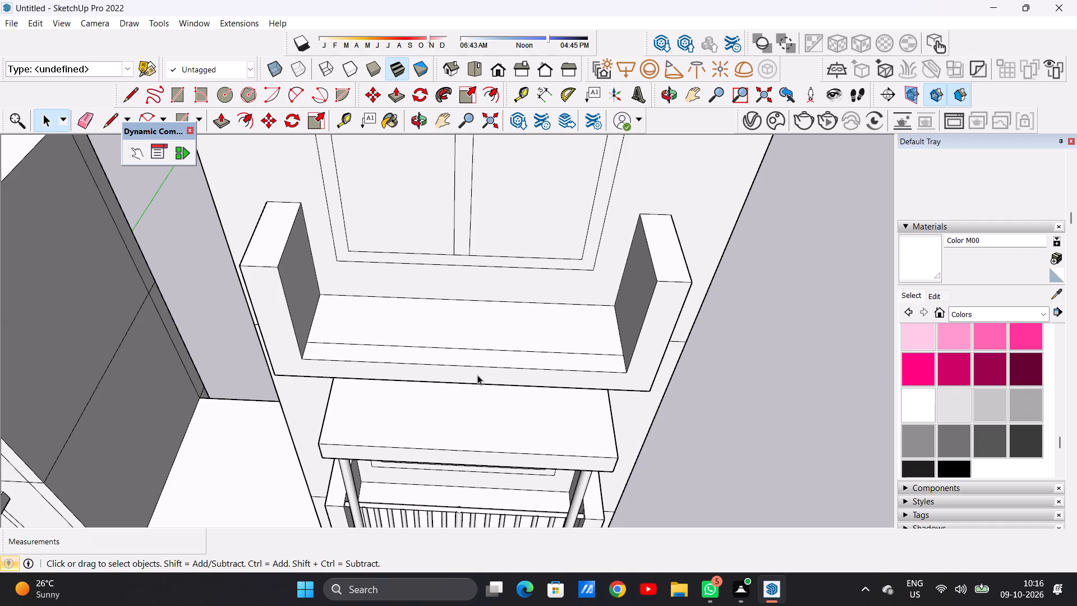
{"action": "scroll", "coordinate": [477, 375], "scroll_direction": "up", "scroll_amount": 5}
{"action": "middle_click_drag", "start_coordinate": [484, 359], "coordinate": [477, 420]}
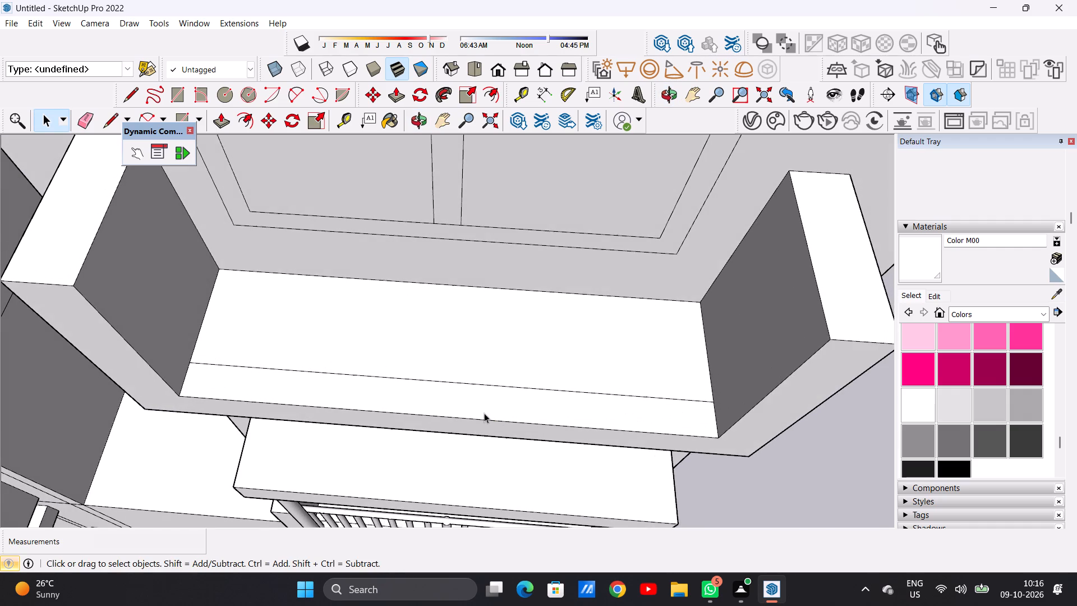
{"action": "scroll", "coordinate": [494, 405], "scroll_direction": "down", "scroll_amount": 11}
{"action": "scroll", "coordinate": [493, 360], "scroll_direction": "down", "scroll_amount": 3}
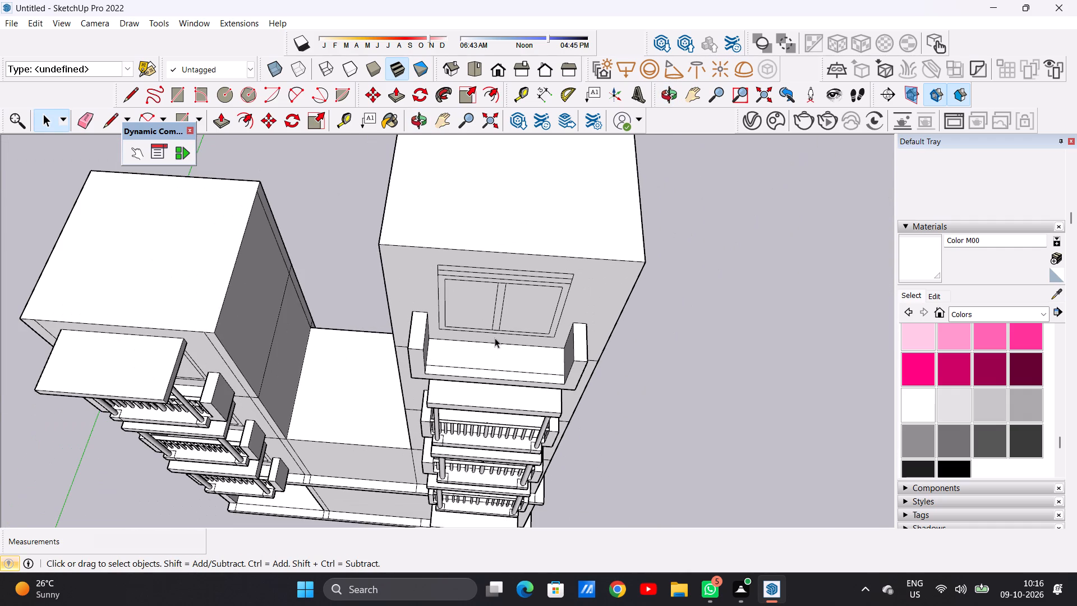
{"action": "middle_click_drag", "start_coordinate": [437, 356], "coordinate": [440, 375]}
{"action": "scroll", "coordinate": [519, 390], "scroll_direction": "up", "scroll_amount": 15}
{"action": "scroll", "coordinate": [486, 392], "scroll_direction": "down", "scroll_amount": 5}
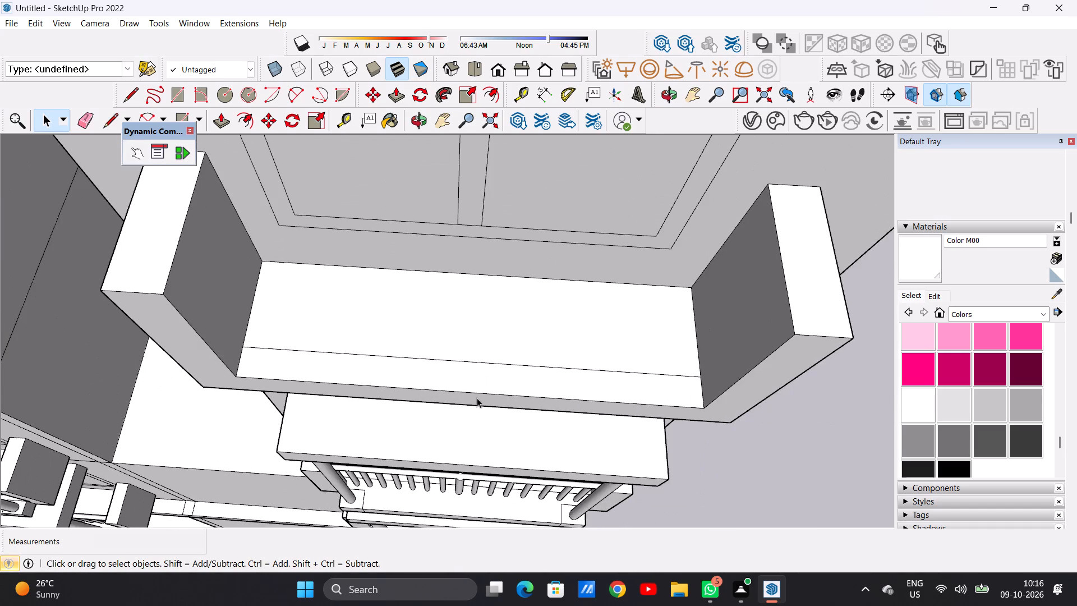
{"action": "scroll", "coordinate": [476, 412], "scroll_direction": "up", "scroll_amount": 2}
{"action": "scroll", "coordinate": [476, 412], "scroll_direction": "down", "scroll_amount": 1}
{"action": "scroll", "coordinate": [476, 412], "scroll_direction": "up", "scroll_amount": 1}
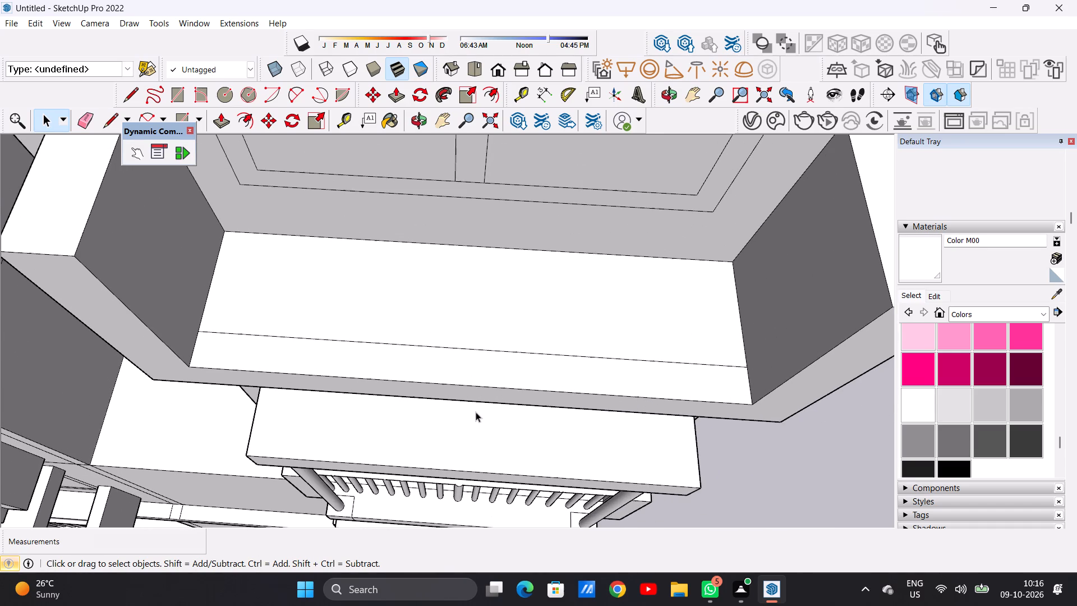
{"action": "key", "text": "c"}
{"action": "scroll", "coordinate": [471, 379], "scroll_direction": "up", "scroll_amount": 4}
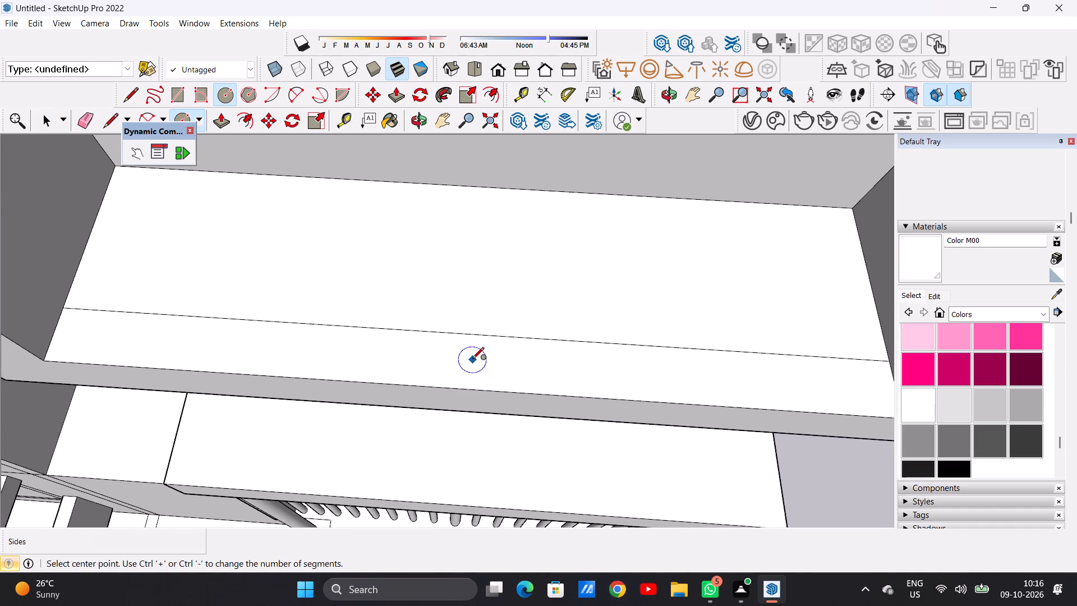
{"action": "left_click", "coordinate": [472, 360]}
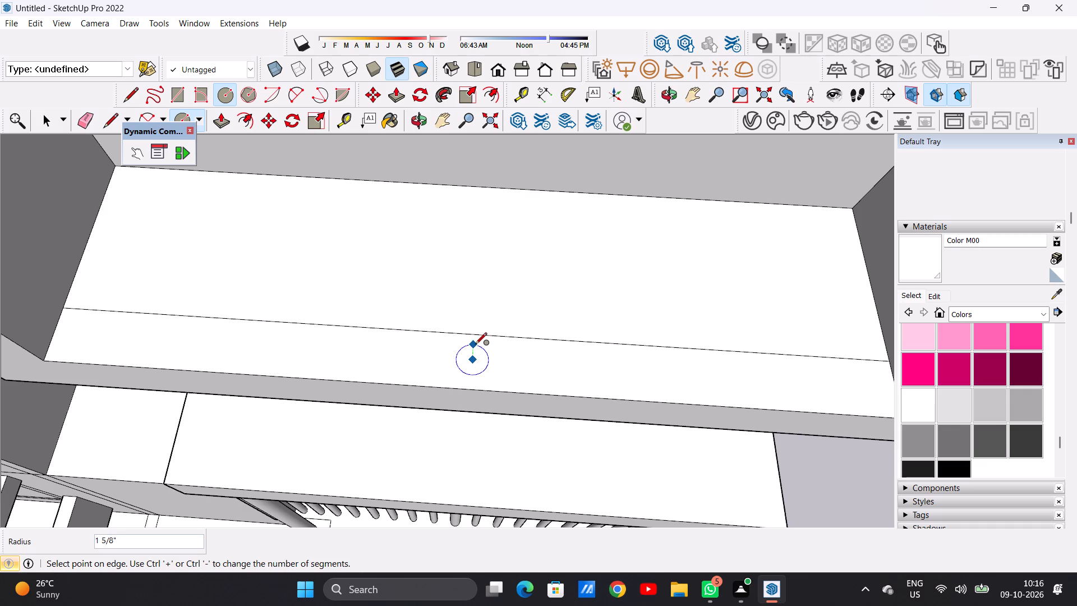
{"action": "left_click", "coordinate": [475, 346]}
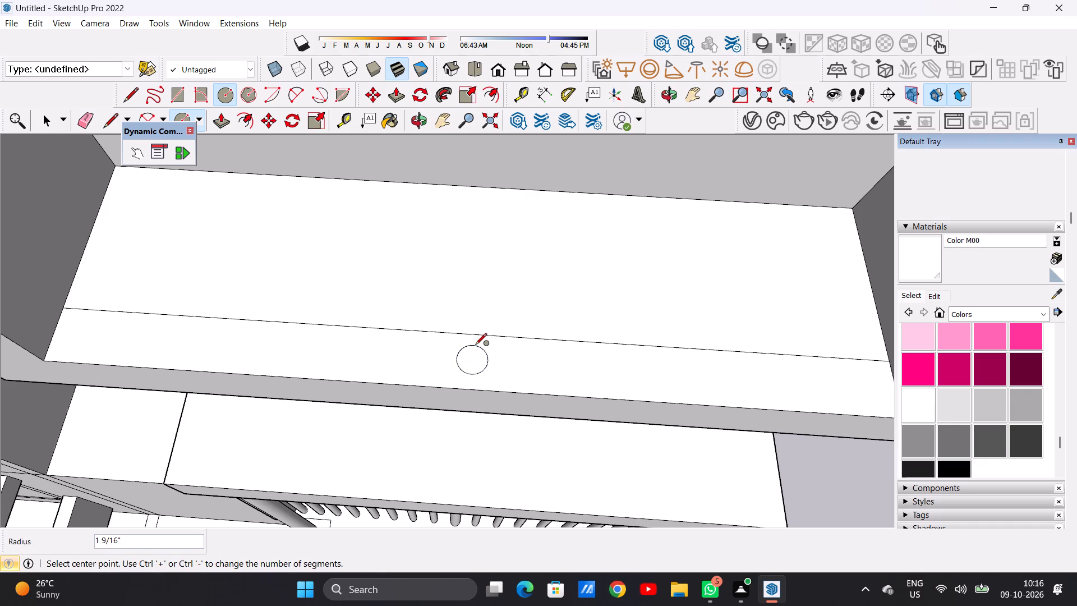
{"action": "key", "text": "space"}
Draw a 2' 7 3/4" vertical line on the right side wall's inner face, from the floor line's end to the top edge.
{"action": "scroll", "coordinate": [455, 481], "scroll_direction": "down", "scroll_amount": 8}
{"action": "middle_click_drag", "start_coordinate": [459, 447], "coordinate": [523, 417]}
{"action": "scroll", "coordinate": [375, 471], "scroll_direction": "down", "scroll_amount": 4}
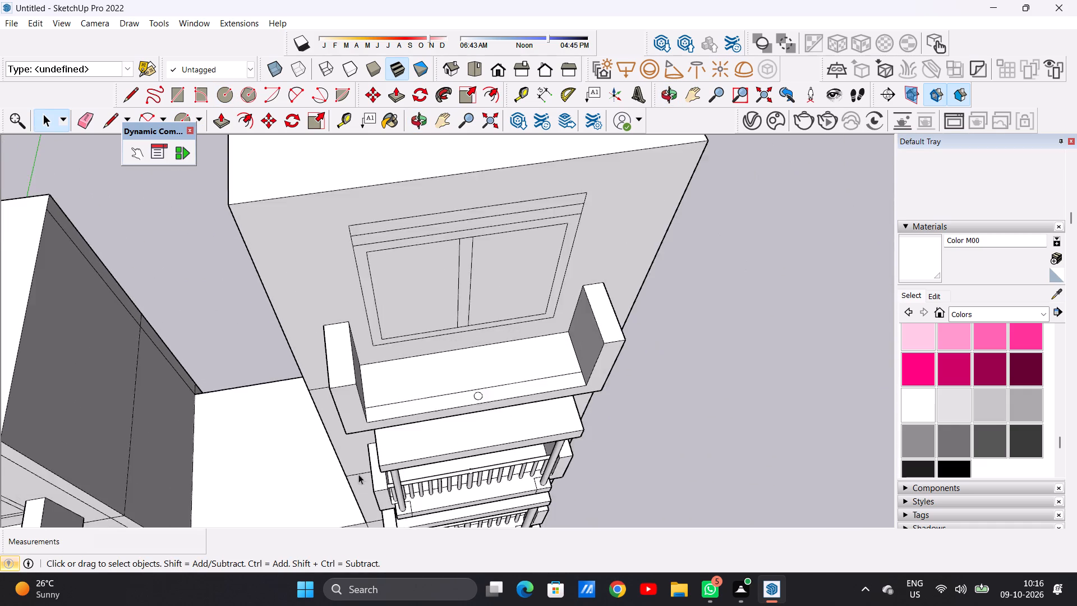
{"action": "scroll", "coordinate": [358, 474], "scroll_direction": "down", "scroll_amount": 2}
{"action": "scroll", "coordinate": [506, 380], "scroll_direction": "up", "scroll_amount": 8}
{"action": "middle_click_drag", "start_coordinate": [516, 420], "coordinate": [628, 361]}
{"action": "scroll", "coordinate": [608, 318], "scroll_direction": "up", "scroll_amount": 3}
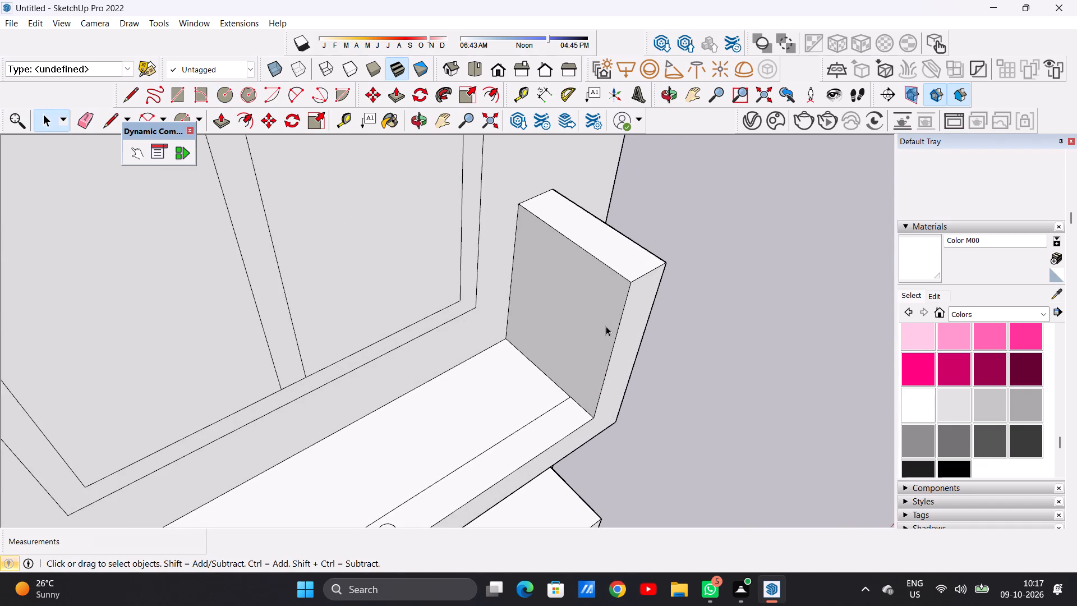
{"action": "scroll", "coordinate": [604, 332], "scroll_direction": "up", "scroll_amount": 2}
{"action": "key", "text": "l"}
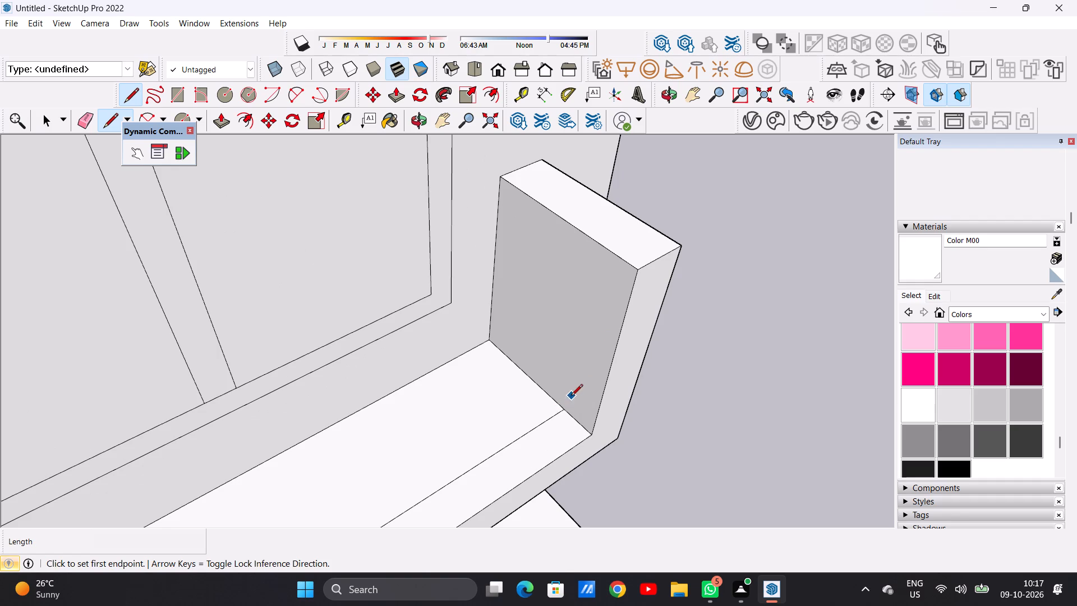
{"action": "left_click", "coordinate": [561, 408]}
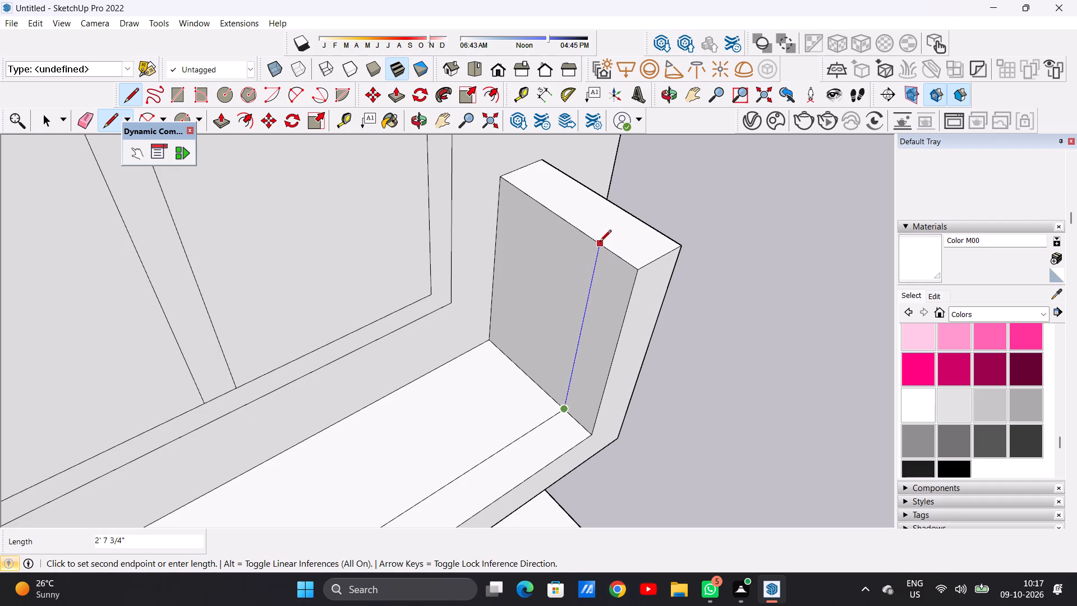
{"action": "left_click", "coordinate": [600, 242]}
{"action": "key", "text": "space"}
Draw a small circle near the top of the narrow front strip on the right side wall's inner face.
{"action": "scroll", "coordinate": [545, 437], "scroll_direction": "down", "scroll_amount": 8}
{"action": "middle_click_drag", "start_coordinate": [556, 415], "coordinate": [591, 371]}
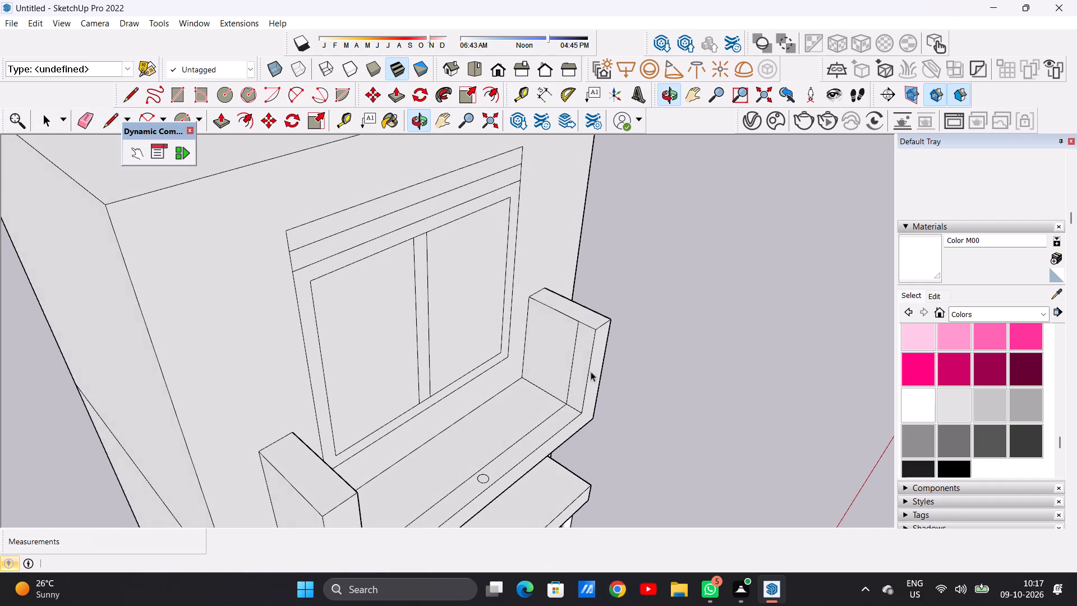
{"action": "scroll", "coordinate": [589, 341], "scroll_direction": "up", "scroll_amount": 6}
{"action": "middle_click_drag", "start_coordinate": [578, 369], "coordinate": [595, 351]}
{"action": "scroll", "coordinate": [585, 318], "scroll_direction": "up", "scroll_amount": 5}
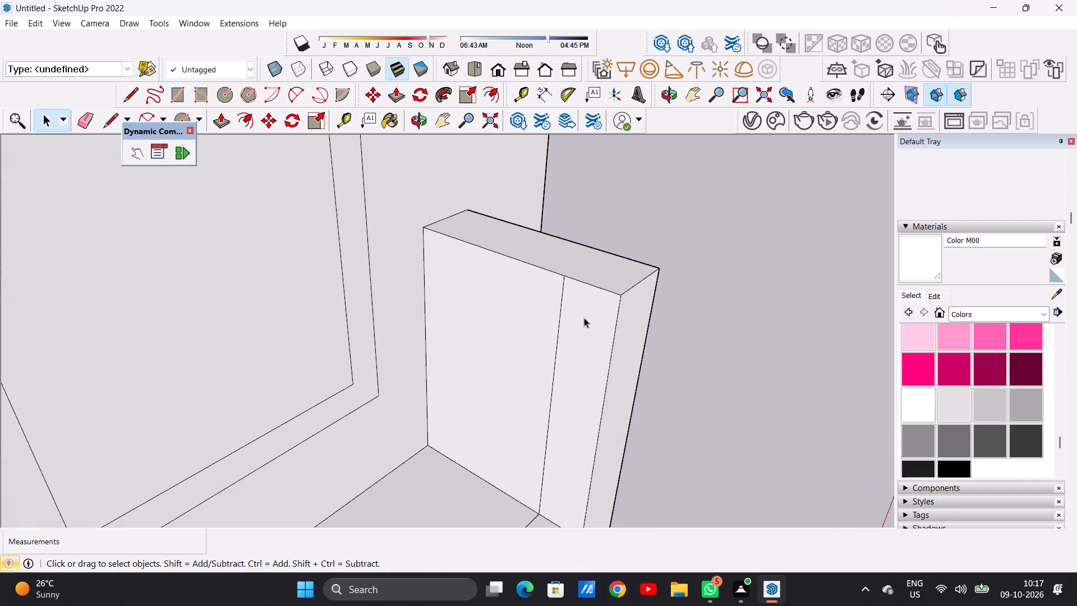
{"action": "key", "text": "c"}
{"action": "left_click", "coordinate": [587, 318]}
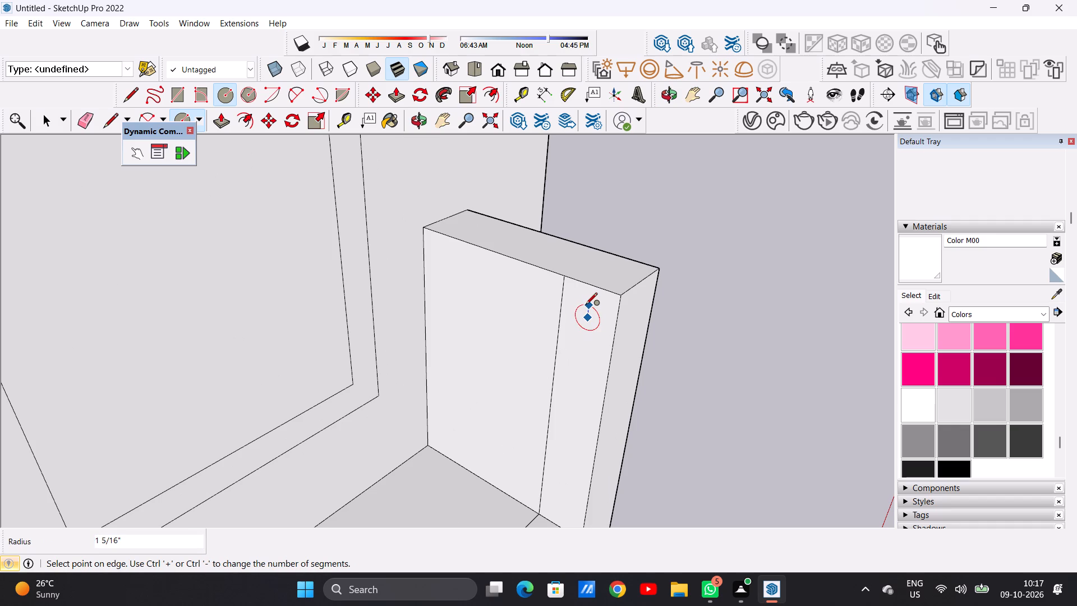
{"action": "left_click", "coordinate": [586, 303]}
{"action": "key", "text": "space"}
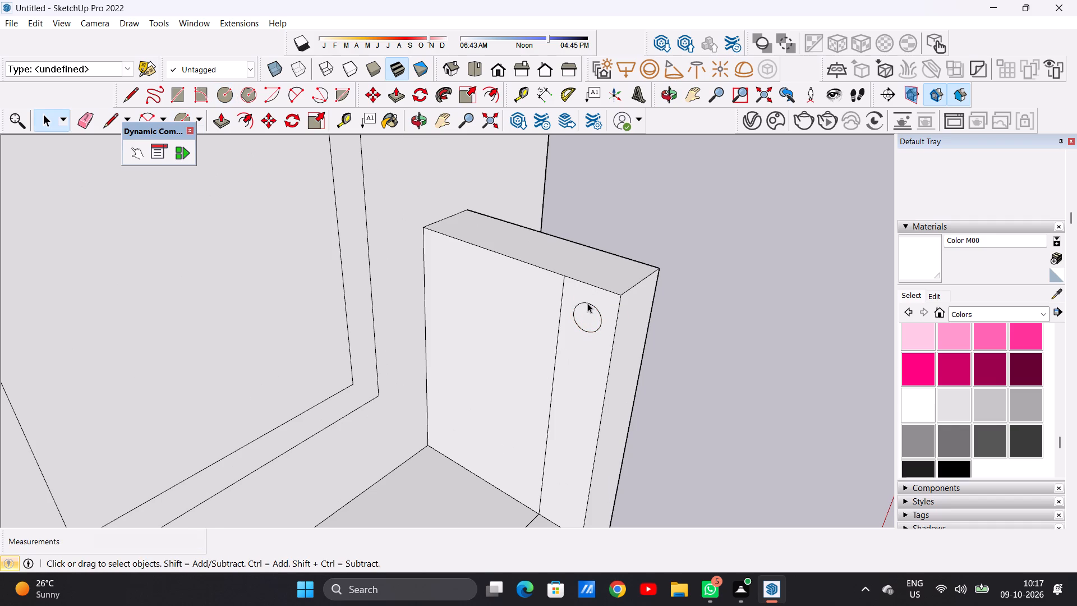
Push/Pull the side wall's circle 7' across to the opposite side wall to form the balcony's top rail.
{"action": "key", "text": "p"}
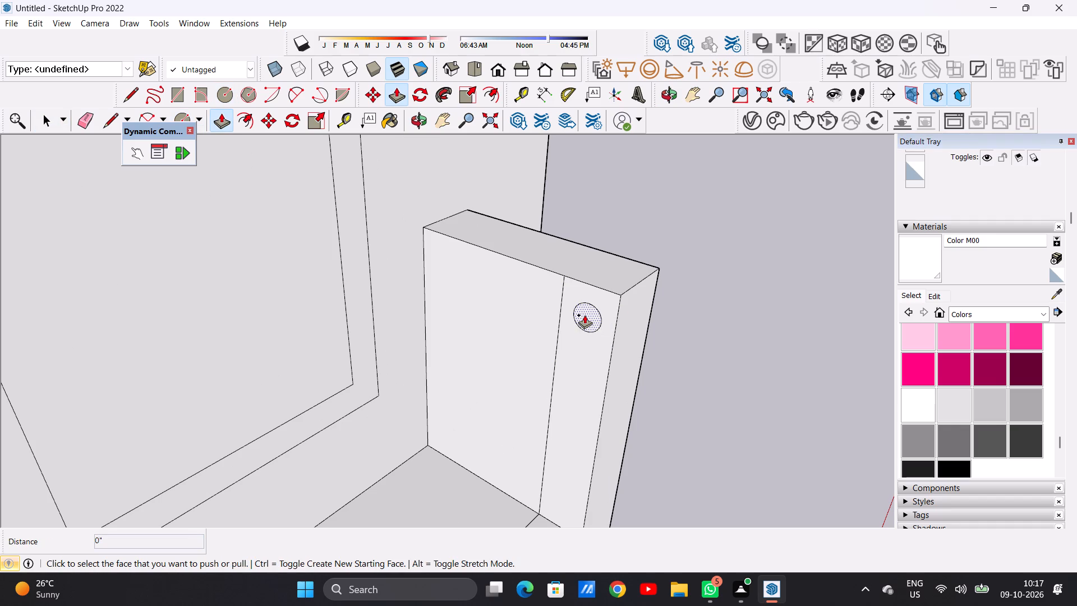
{"action": "left_click", "coordinate": [584, 315]}
{"action": "scroll", "coordinate": [512, 390], "scroll_direction": "down", "scroll_amount": 20}
{"action": "scroll", "coordinate": [512, 390], "scroll_direction": "down", "scroll_amount": 3}
{"action": "scroll", "coordinate": [443, 419], "scroll_direction": "down", "scroll_amount": 8}
{"action": "middle_click_drag", "start_coordinate": [464, 429], "coordinate": [214, 377]}
{"action": "scroll", "coordinate": [229, 372], "scroll_direction": "up", "scroll_amount": 2}
{"action": "scroll", "coordinate": [231, 373], "scroll_direction": "down", "scroll_amount": 1}
{"action": "scroll", "coordinate": [232, 374], "scroll_direction": "up", "scroll_amount": 8}
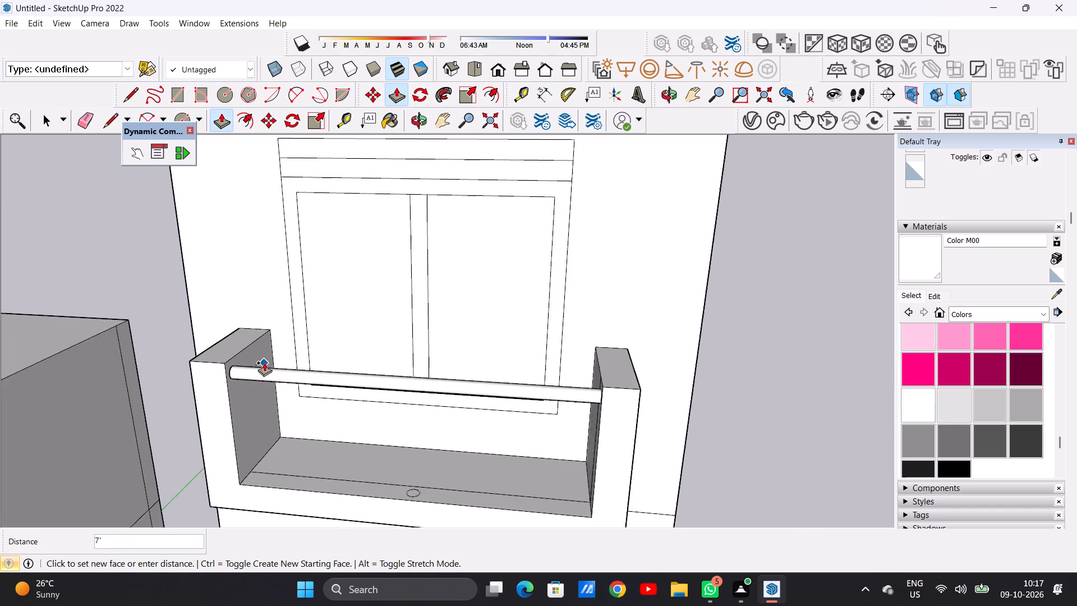
{"action": "scroll", "coordinate": [264, 362], "scroll_direction": "up", "scroll_amount": 7}
{"action": "left_click", "coordinate": [241, 359]}
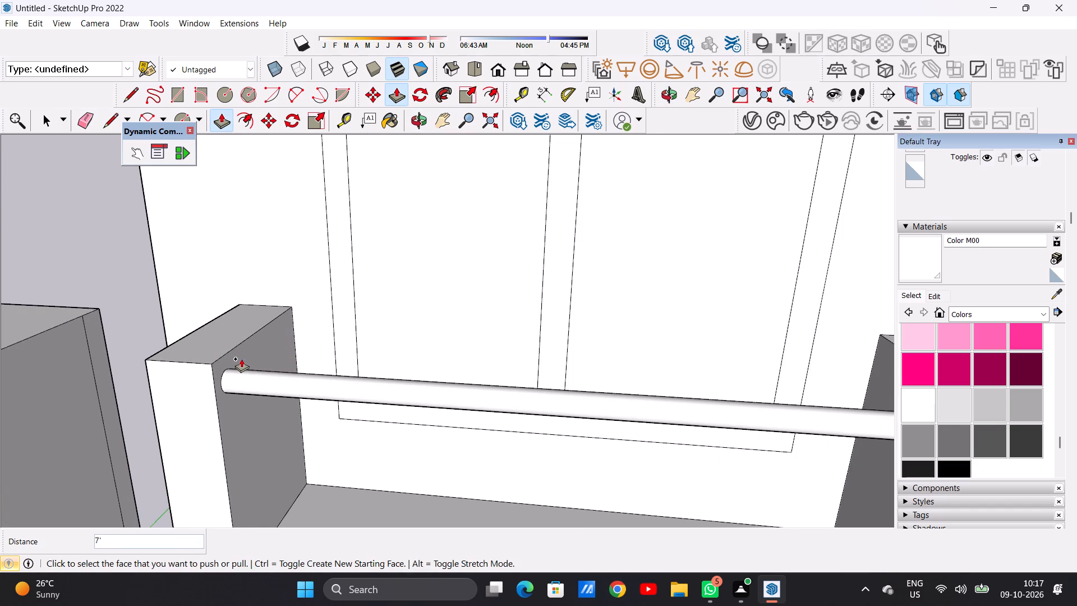
{"action": "key", "text": "space"}
{"action": "scroll", "coordinate": [375, 449], "scroll_direction": "down", "scroll_amount": 10}
{"action": "middle_click_drag", "start_coordinate": [426, 431], "coordinate": [459, 494]}
{"action": "scroll", "coordinate": [457, 489], "scroll_direction": "up", "scroll_amount": 5}
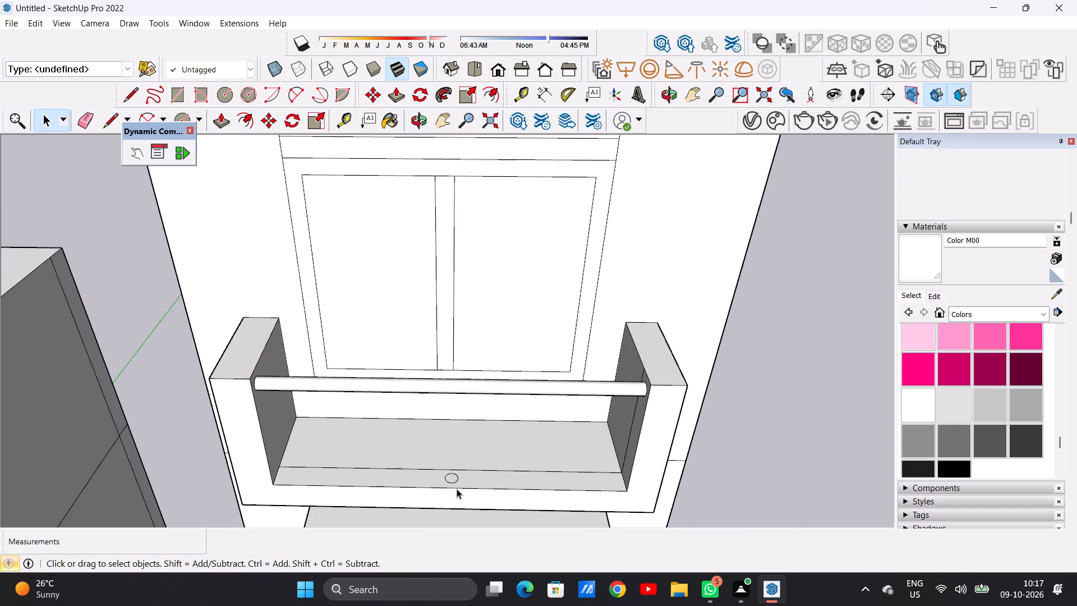
Push/Pull the circle on the balcony floor's front strip up about 2' 4 5/16" to meet the top rail as a centre post.
{"action": "scroll", "coordinate": [441, 475], "scroll_direction": "up", "scroll_amount": 12}
{"action": "middle_click_drag", "start_coordinate": [413, 391], "coordinate": [417, 462]}
{"action": "scroll", "coordinate": [424, 425], "scroll_direction": "down", "scroll_amount": 8}
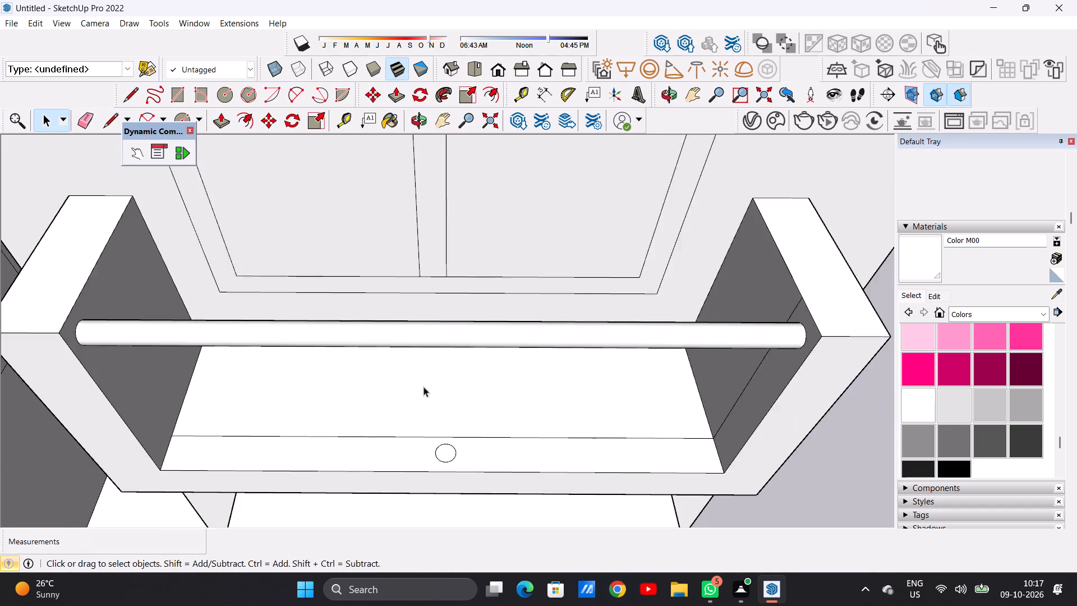
{"action": "scroll", "coordinate": [424, 387], "scroll_direction": "down", "scroll_amount": 3}
{"action": "scroll", "coordinate": [447, 438], "scroll_direction": "up", "scroll_amount": 12}
{"action": "key", "text": "p"}
{"action": "scroll", "coordinate": [436, 410], "scroll_direction": "up", "scroll_amount": 4}
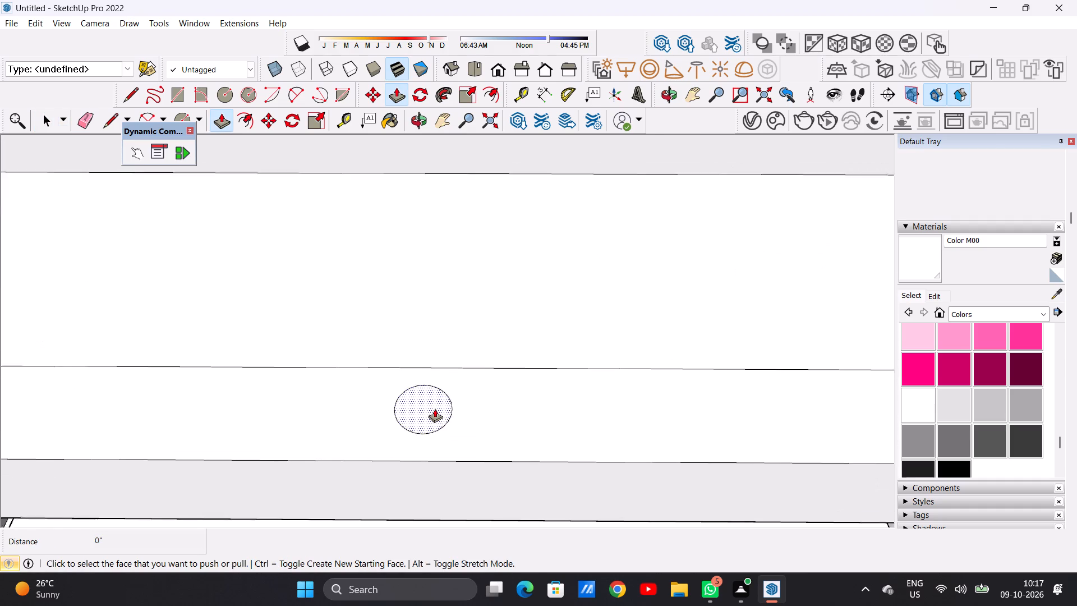
{"action": "left_click", "coordinate": [434, 408]}
{"action": "scroll", "coordinate": [431, 320], "scroll_direction": "down", "scroll_amount": 8}
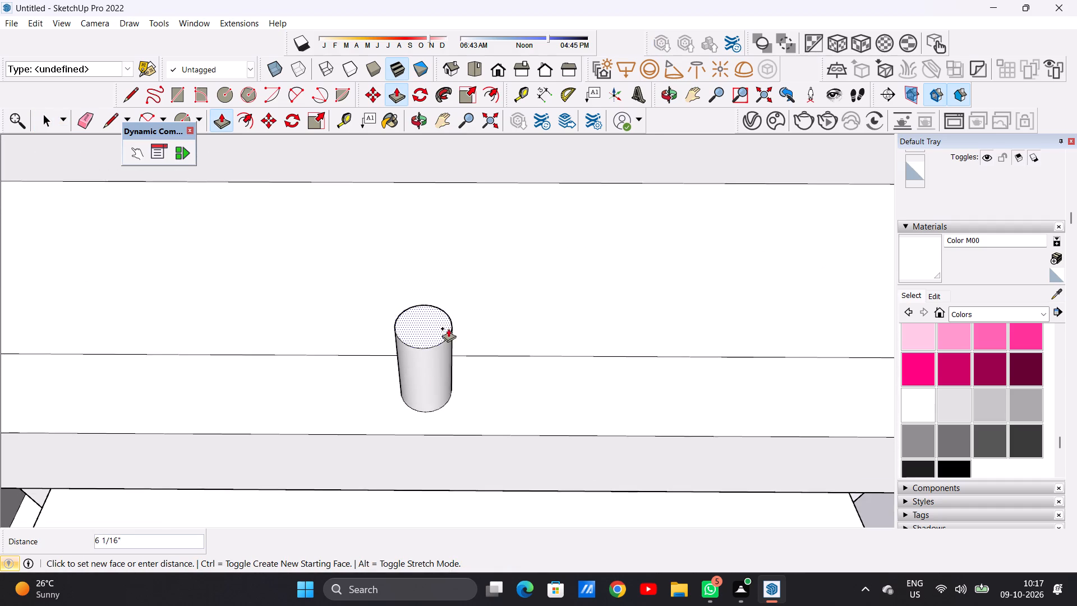
{"action": "scroll", "coordinate": [448, 328], "scroll_direction": "down", "scroll_amount": 19}
{"action": "middle_click_drag", "start_coordinate": [440, 271], "coordinate": [447, 210]}
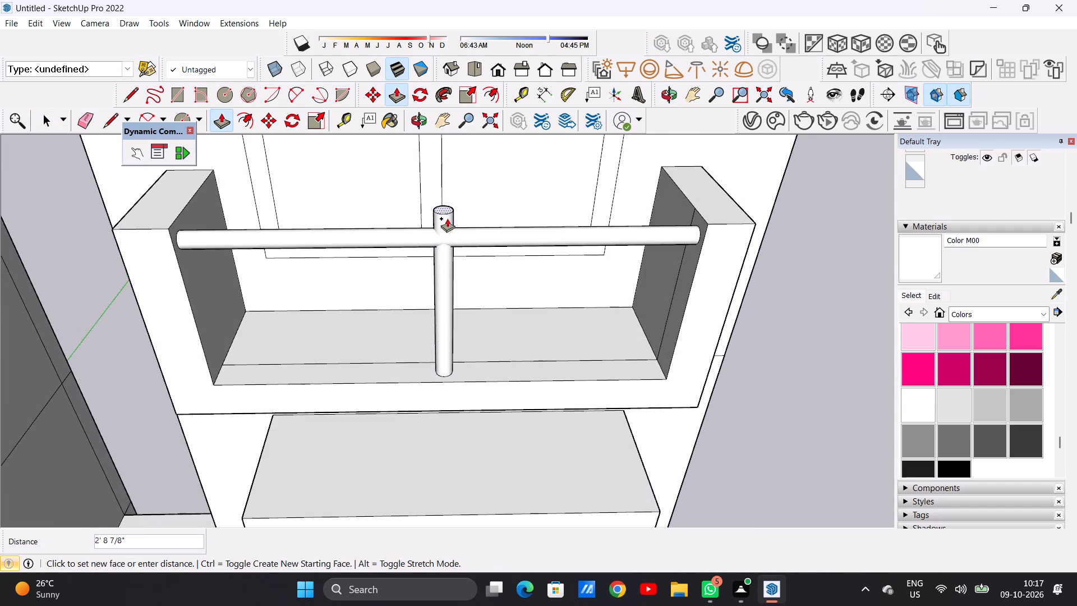
{"action": "scroll", "coordinate": [448, 231], "scroll_direction": "up", "scroll_amount": 15}
{"action": "left_click", "coordinate": [436, 244]}
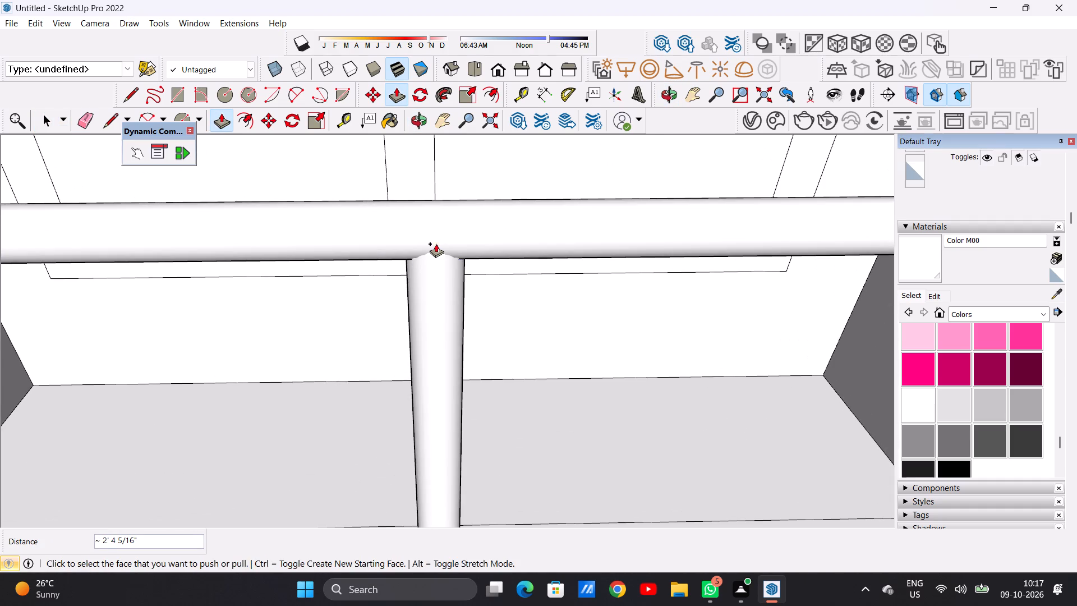
{"action": "key", "text": "space"}
Draw a circle of about 7/8" radius on the front strip, just right of the centre post.
{"action": "scroll", "coordinate": [446, 418], "scroll_direction": "down", "scroll_amount": 17}
{"action": "middle_click_drag", "start_coordinate": [490, 416], "coordinate": [493, 464]}
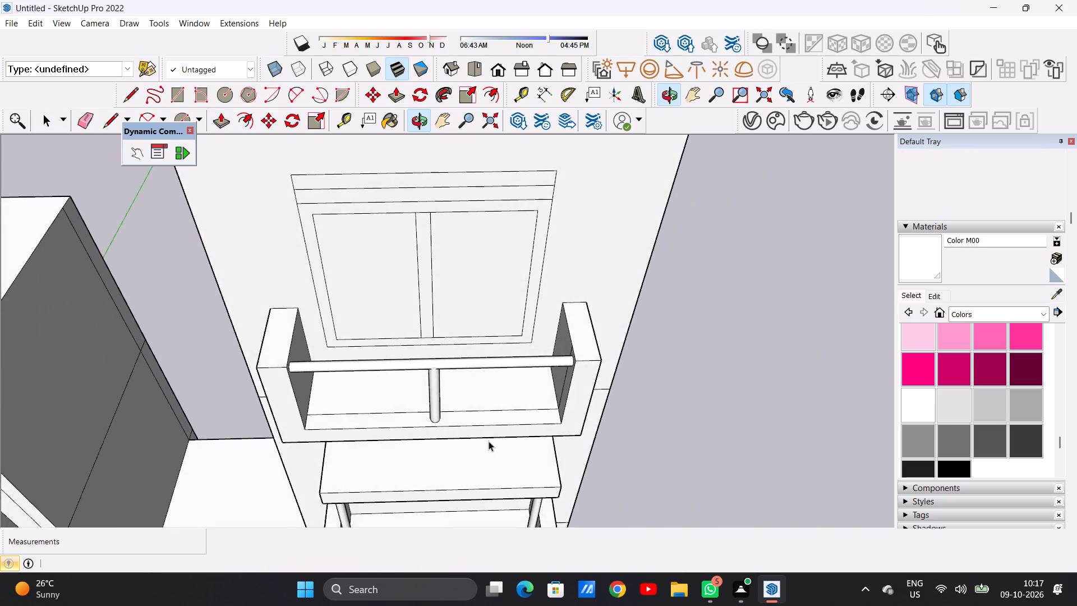
{"action": "scroll", "coordinate": [496, 426], "scroll_direction": "up", "scroll_amount": 7}
{"action": "middle_click_drag", "start_coordinate": [492, 415], "coordinate": [490, 455]}
{"action": "scroll", "coordinate": [481, 406], "scroll_direction": "up", "scroll_amount": 5}
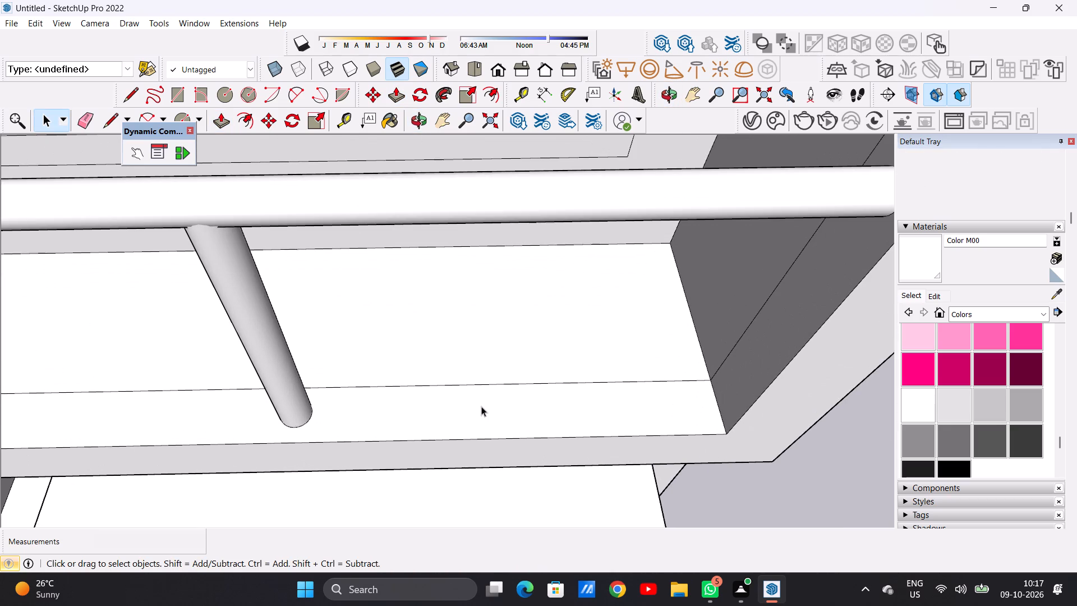
{"action": "key", "text": "c"}
{"action": "scroll", "coordinate": [404, 399], "scroll_direction": "up", "scroll_amount": 5}
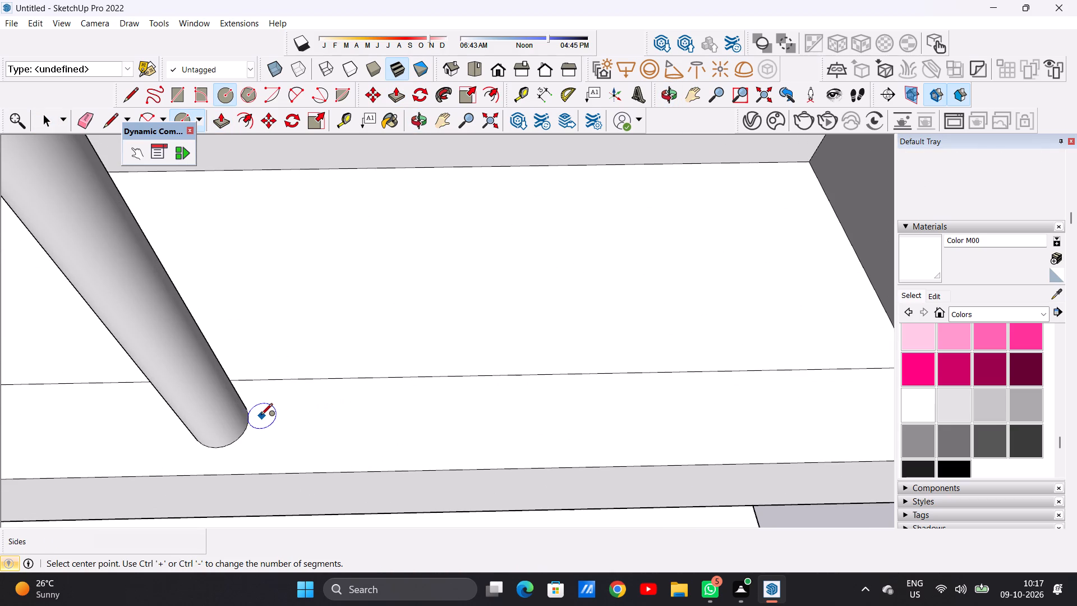
{"action": "left_click", "coordinate": [354, 421]}
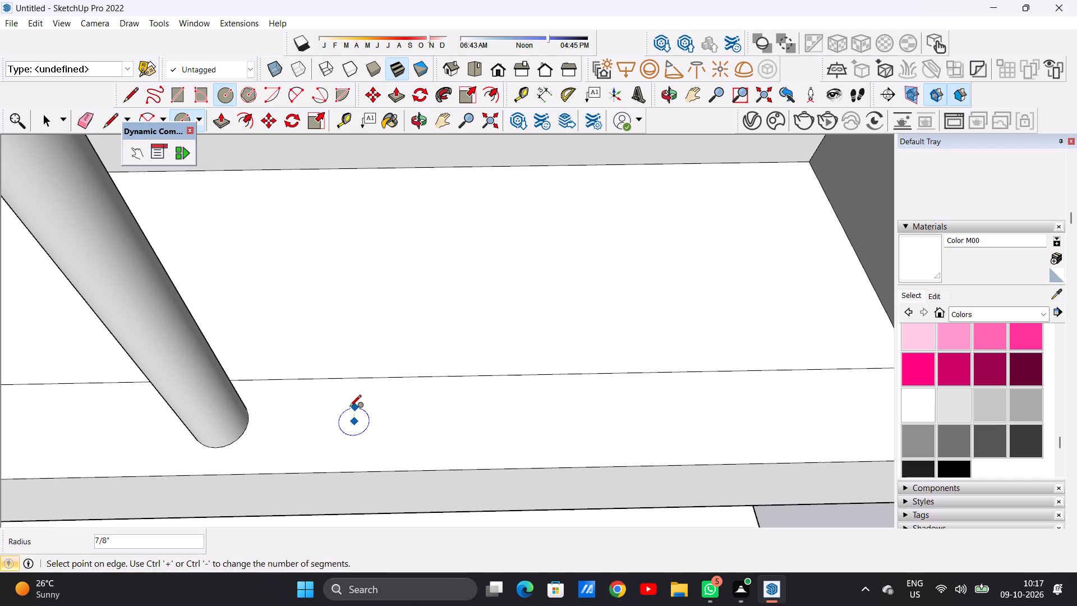
{"action": "left_click", "coordinate": [349, 407]}
{"action": "key", "text": "space"}
Copy the small circle along the front strip to the end beside the right side wall.
{"action": "scroll", "coordinate": [355, 467], "scroll_direction": "down", "scroll_amount": 8}
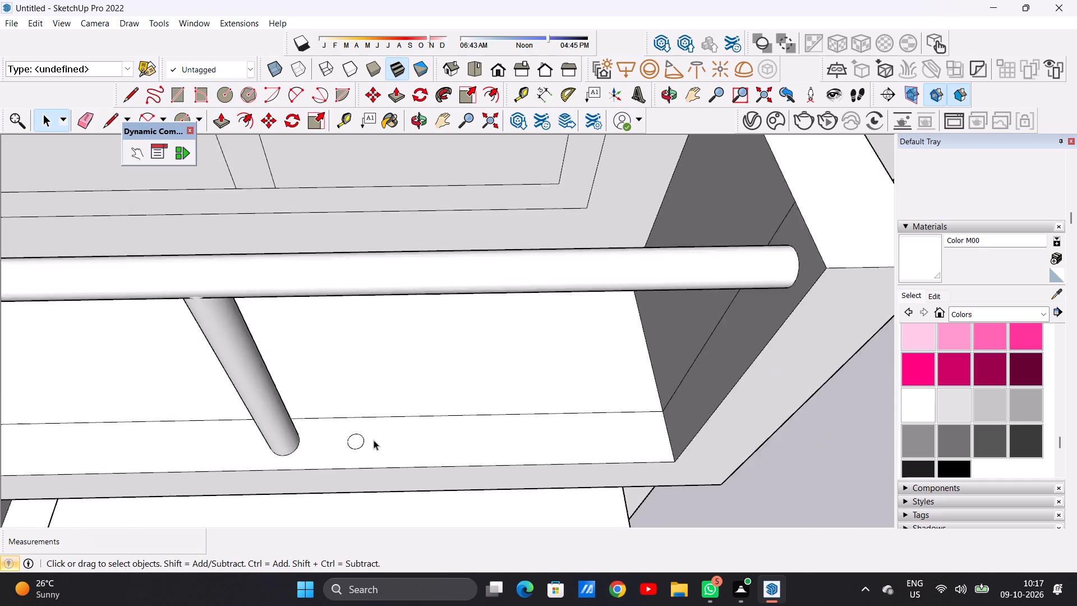
{"action": "scroll", "coordinate": [374, 440], "scroll_direction": "down", "scroll_amount": 3}
{"action": "scroll", "coordinate": [376, 433], "scroll_direction": "up", "scroll_amount": 1}
{"action": "scroll", "coordinate": [376, 433], "scroll_direction": "down", "scroll_amount": 1}
{"action": "scroll", "coordinate": [376, 433], "scroll_direction": "up", "scroll_amount": 18}
{"action": "double_click", "coordinate": [350, 452]}
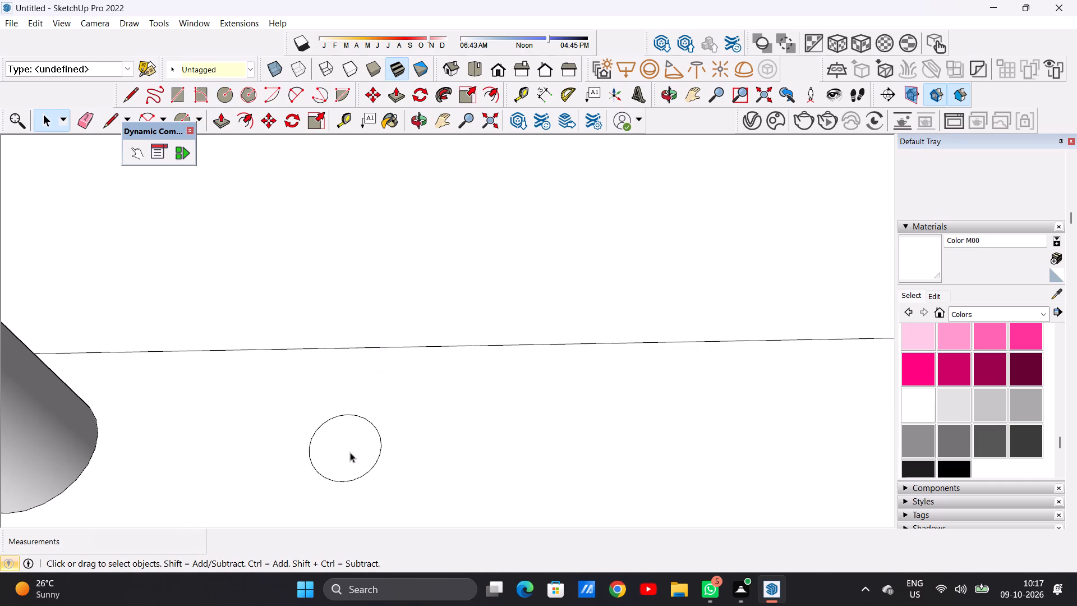
{"action": "key", "text": "m"}
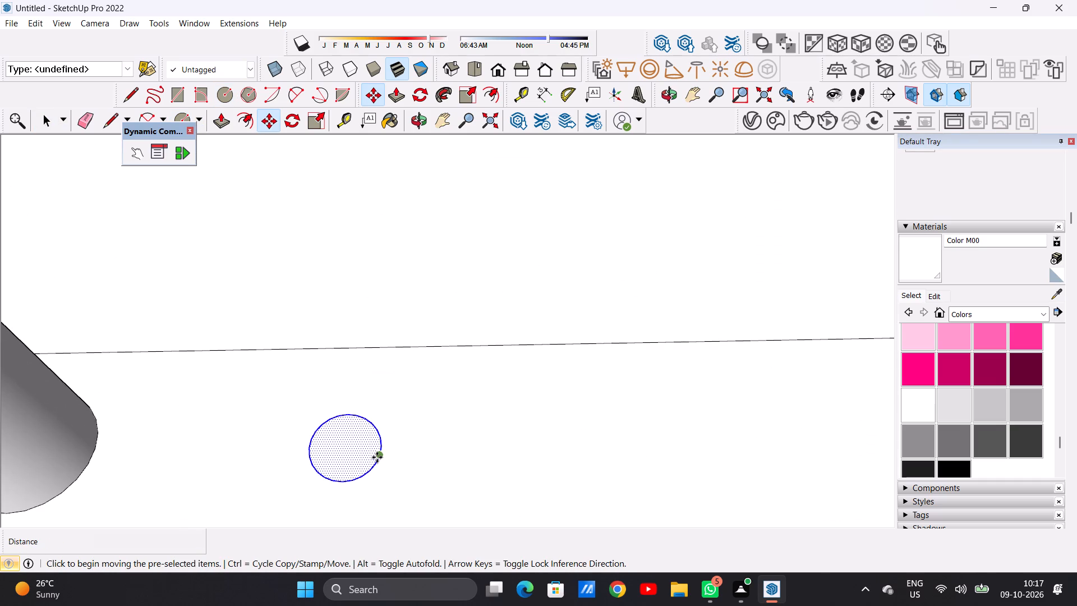
{"action": "left_click", "coordinate": [377, 457]}
{"action": "scroll", "coordinate": [441, 457], "scroll_direction": "down", "scroll_amount": 6}
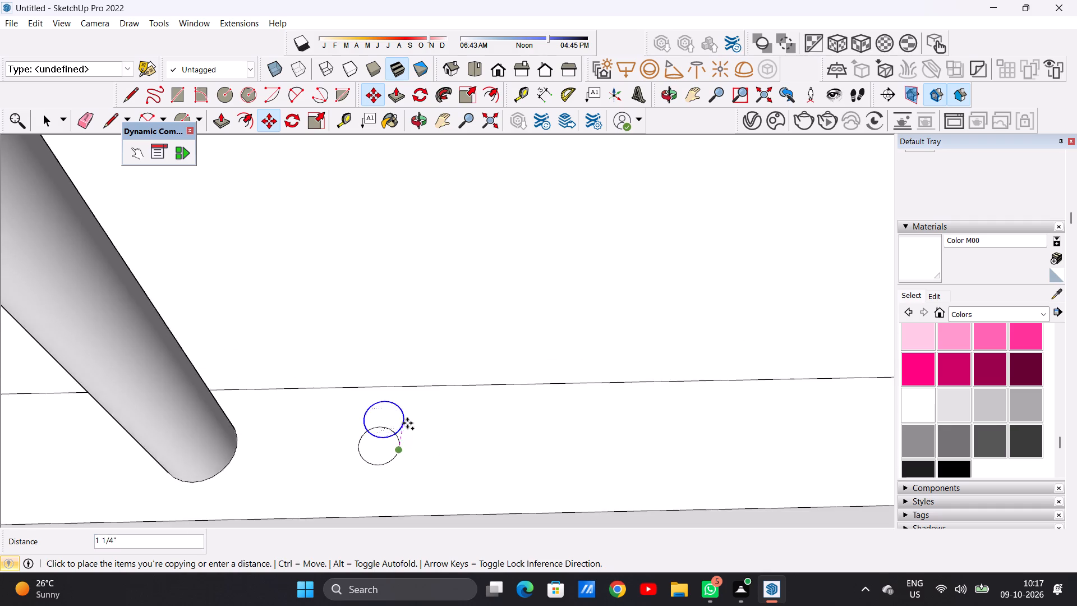
{"action": "scroll", "coordinate": [407, 423], "scroll_direction": "down", "scroll_amount": 3}
{"action": "scroll", "coordinate": [484, 448], "scroll_direction": "down", "scroll_amount": 8}
{"action": "scroll", "coordinate": [659, 443], "scroll_direction": "up", "scroll_amount": 4}
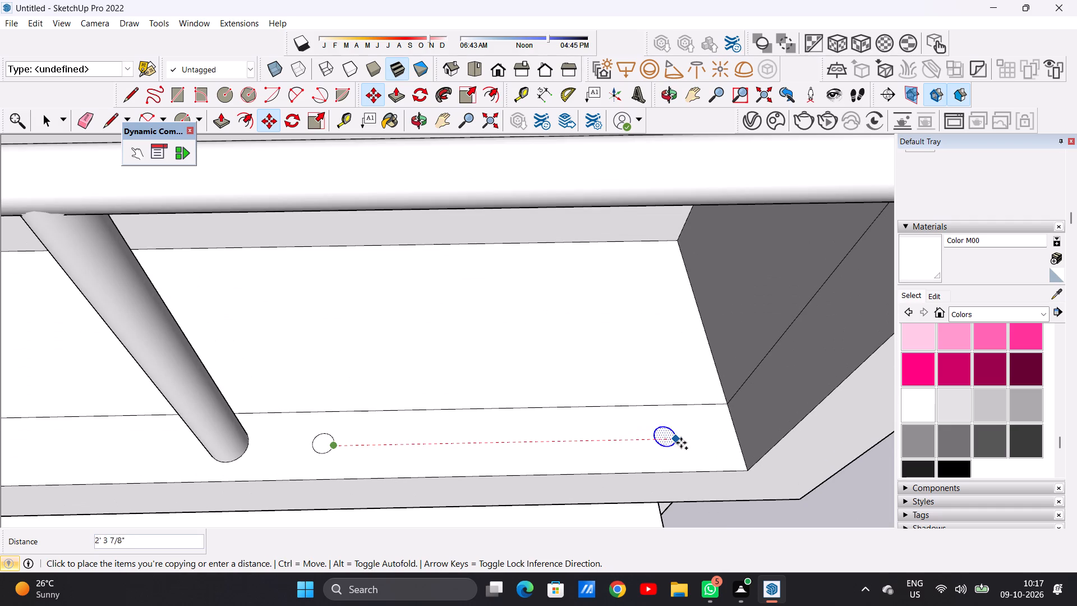
{"action": "left_click", "coordinate": [702, 443]}
Place five more copies of the small circle, roughly evenly spaced between the two circles right of the centre post.
{"action": "left_click", "coordinate": [702, 443]}
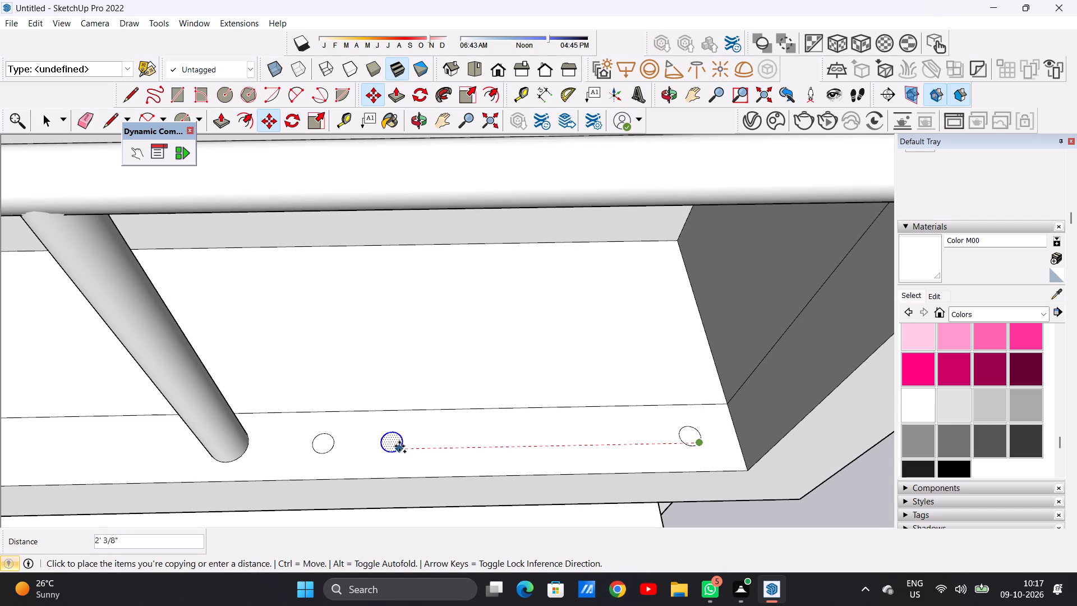
{"action": "left_click", "coordinate": [399, 446]}
{"action": "left_click", "coordinate": [399, 446]}
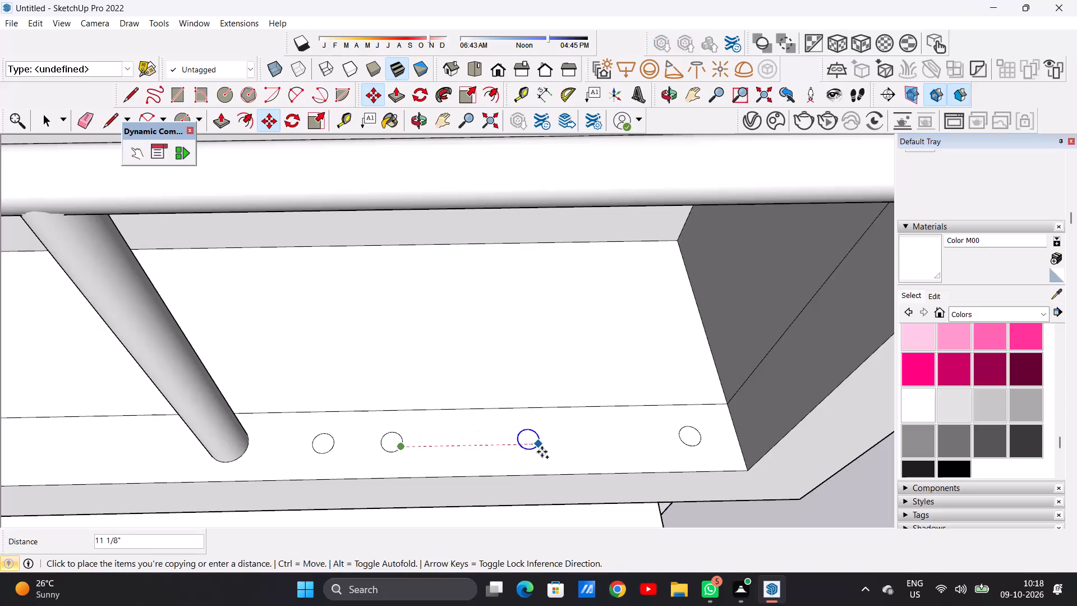
{"action": "left_click", "coordinate": [641, 448]}
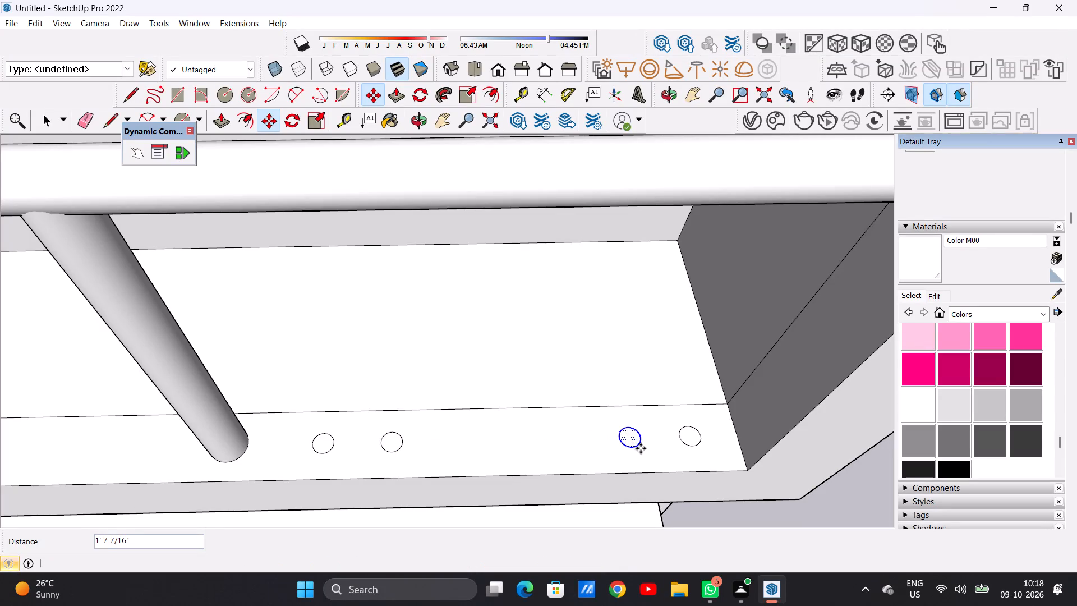
{"action": "left_click", "coordinate": [641, 448]}
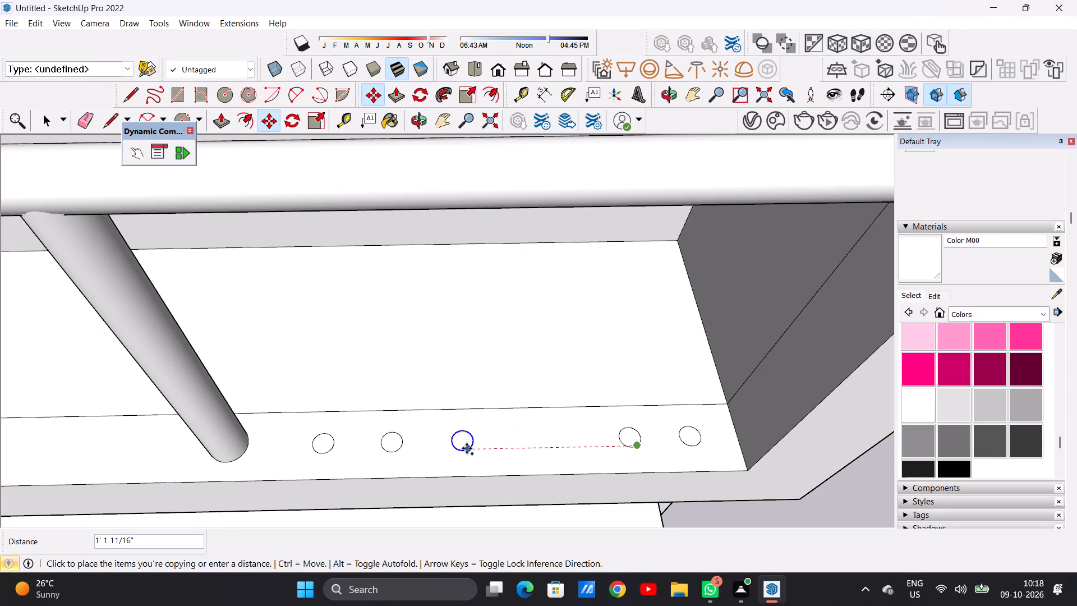
{"action": "left_click", "coordinate": [460, 448]}
{"action": "left_click", "coordinate": [460, 448]}
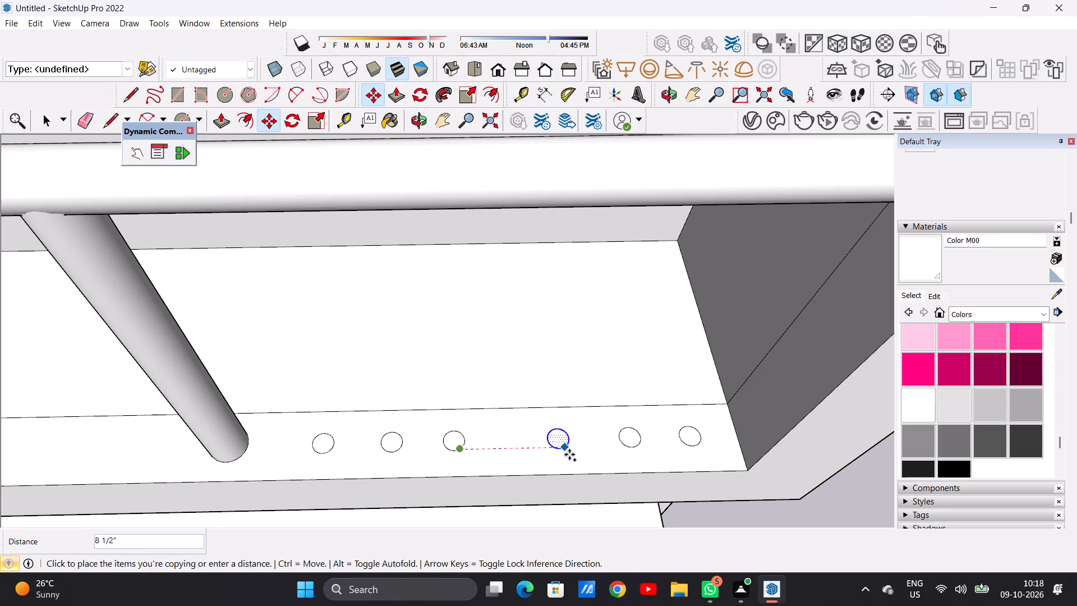
{"action": "left_click", "coordinate": [578, 454]}
{"action": "left_click", "coordinate": [578, 454]}
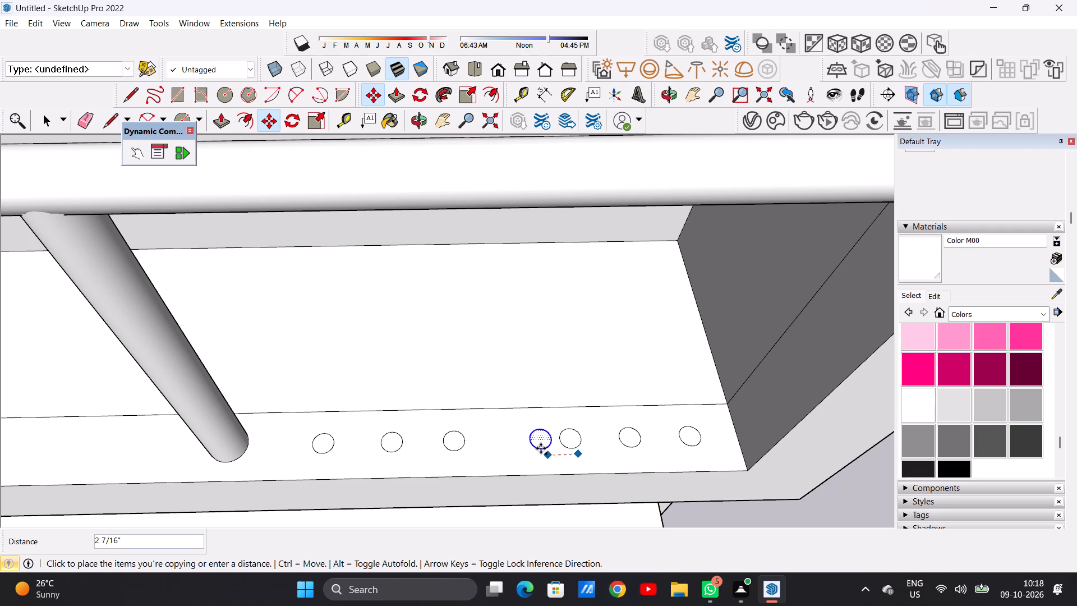
{"action": "left_click", "coordinate": [521, 448]}
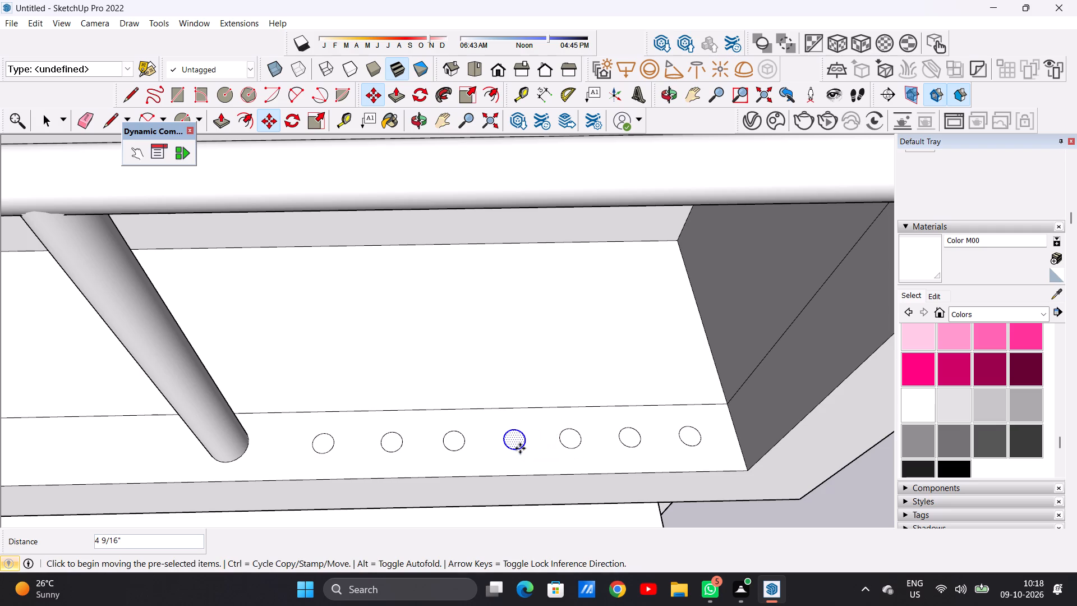
Copy the small circle to both ends of the strip's left half, beside the left side wall and beside the centre post.
{"action": "left_click", "coordinate": [520, 448]}
{"action": "scroll", "coordinate": [507, 451], "scroll_direction": "down", "scroll_amount": 5}
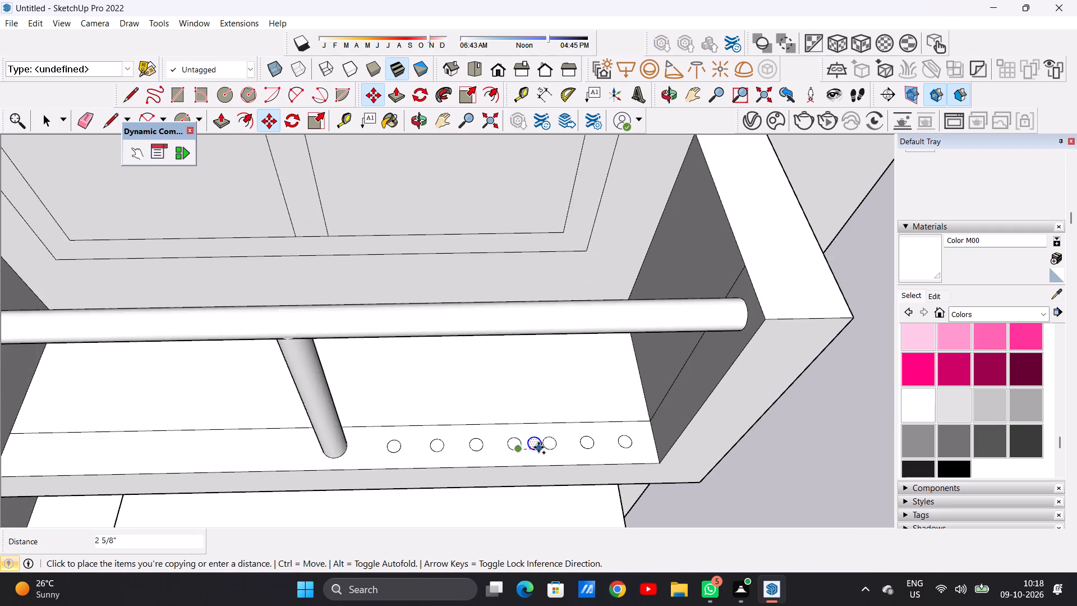
{"action": "scroll", "coordinate": [538, 447], "scroll_direction": "down", "scroll_amount": 2}
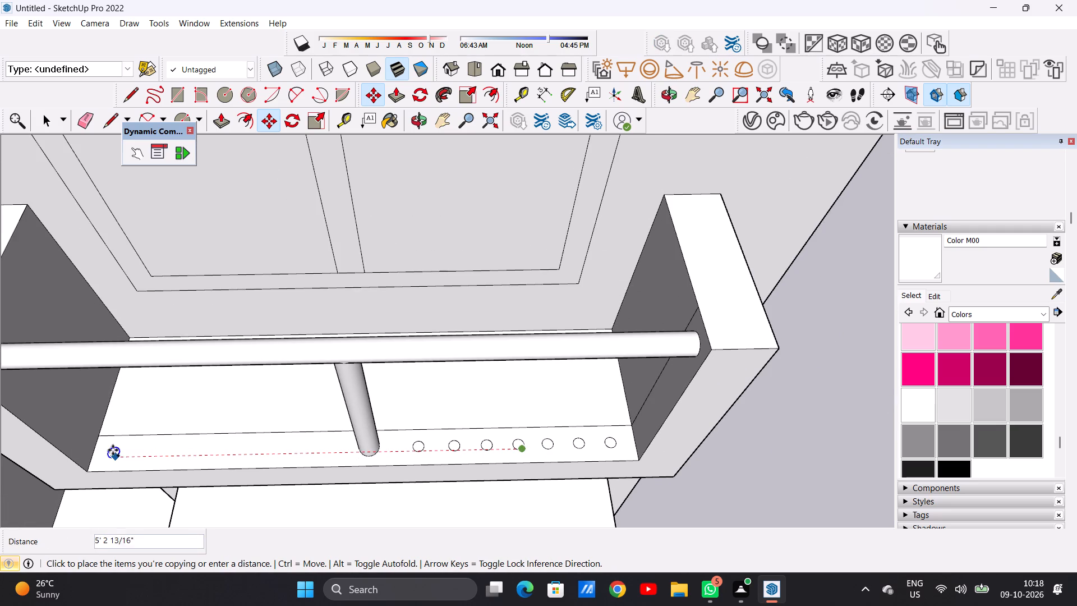
{"action": "left_click", "coordinate": [109, 450]}
{"action": "left_click", "coordinate": [109, 450]}
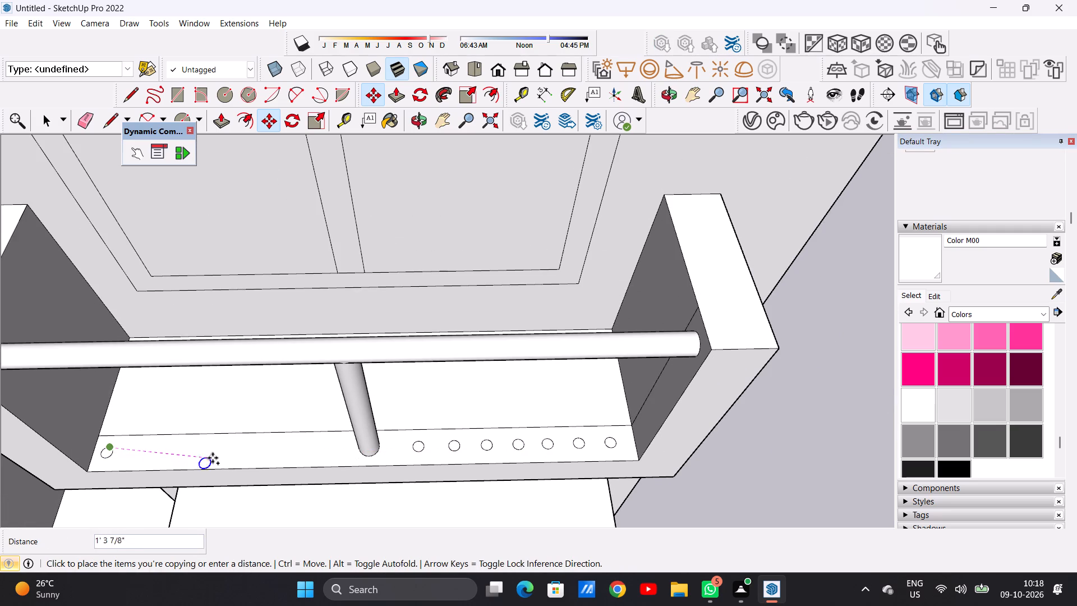
{"action": "left_click", "coordinate": [335, 450]}
Place five more copies of the small circle, roughly evenly spaced between the two end circles on the strip's left half.
{"action": "left_click", "coordinate": [335, 450]}
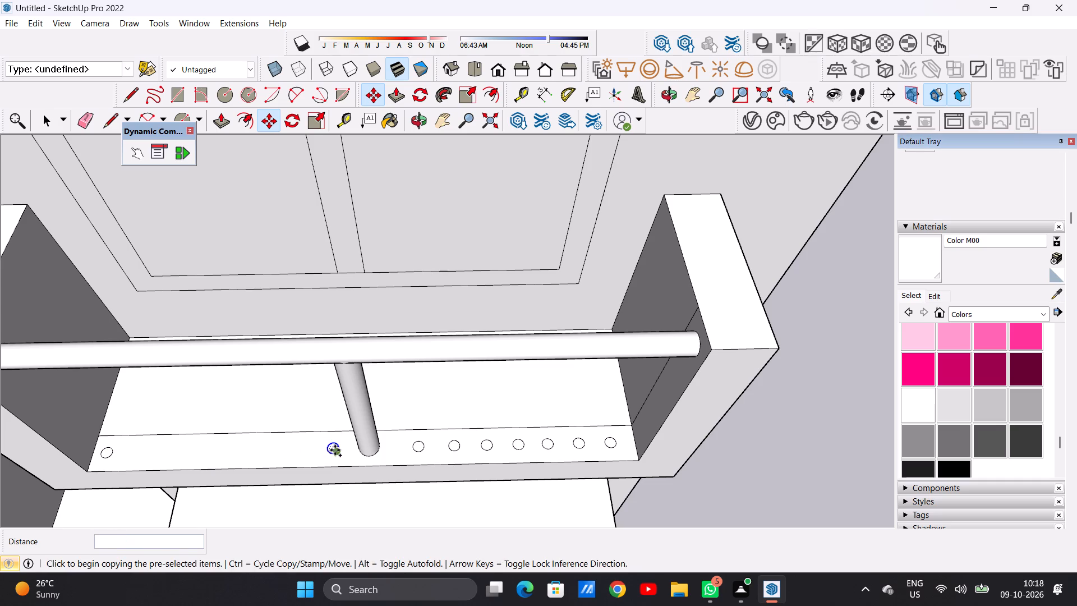
{"action": "left_click", "coordinate": [142, 453]}
{"action": "left_click", "coordinate": [142, 453]}
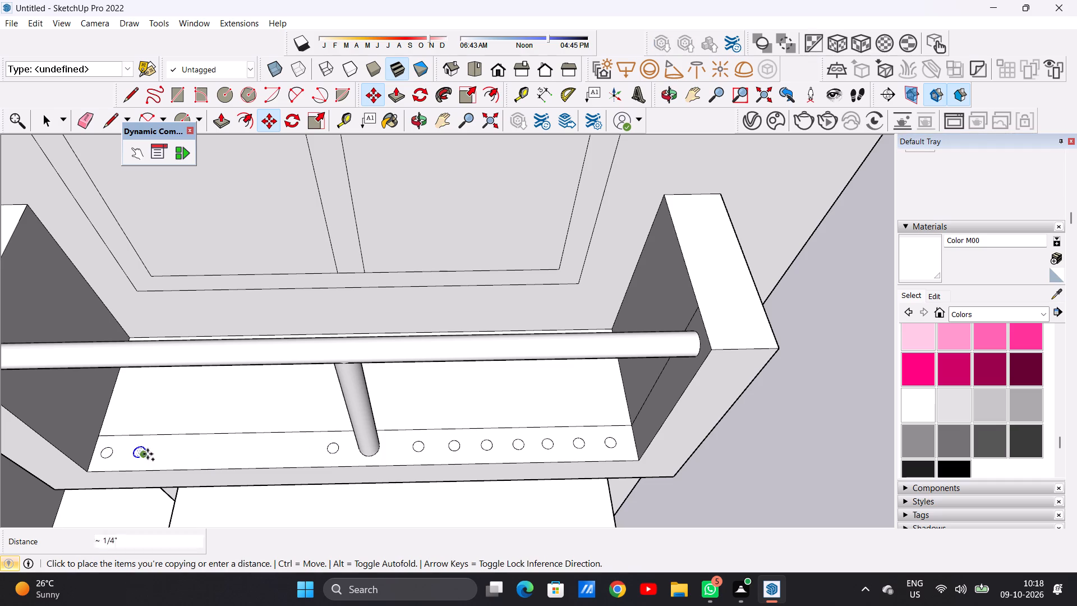
{"action": "left_click", "coordinate": [303, 454]}
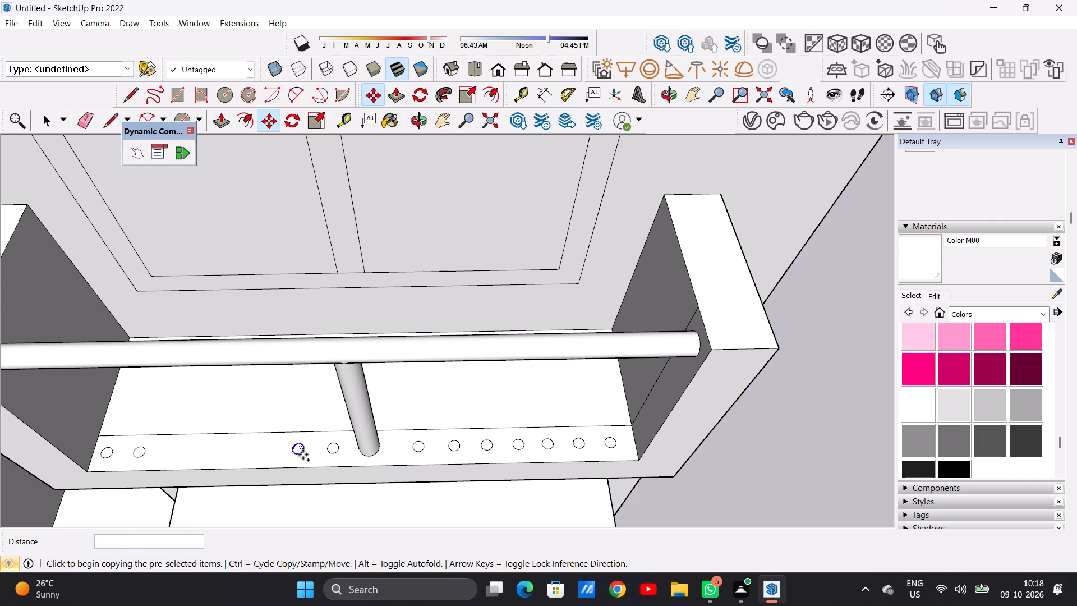
{"action": "left_click", "coordinate": [303, 454]}
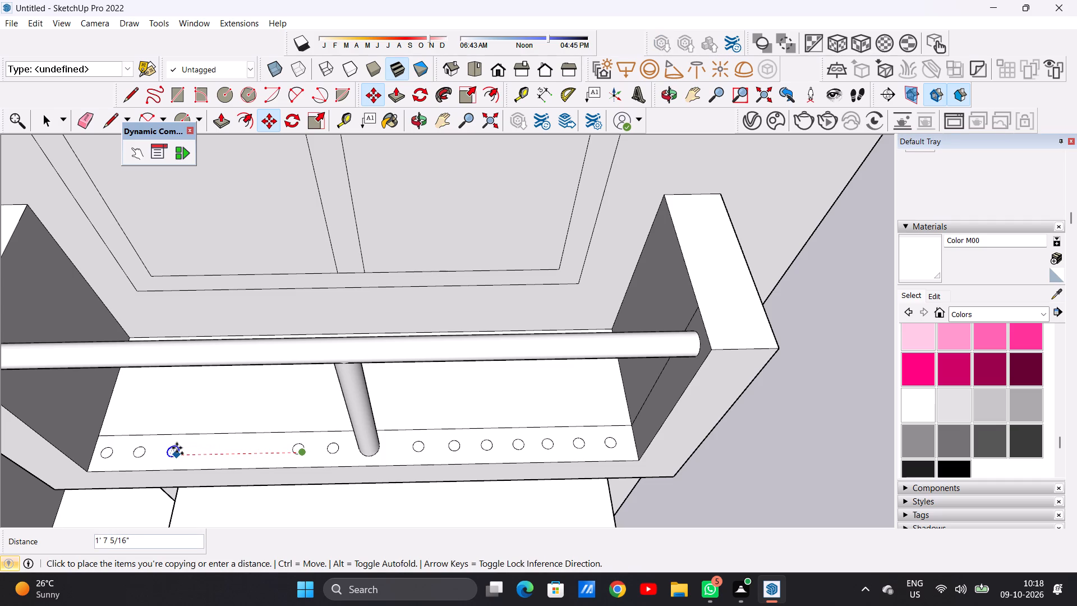
{"action": "left_click", "coordinate": [177, 448]}
{"action": "left_click", "coordinate": [177, 448]}
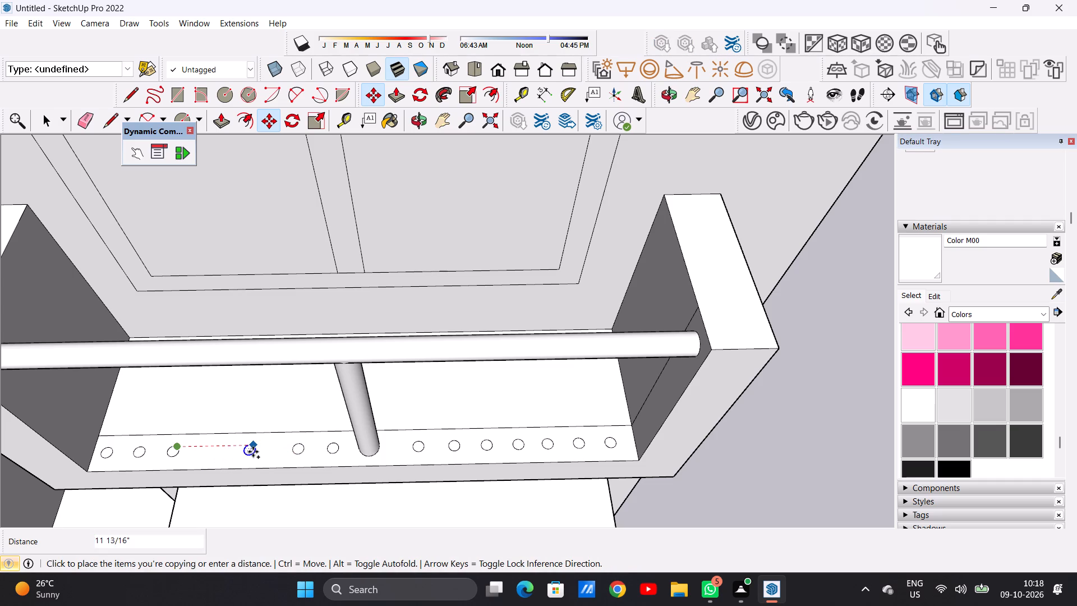
{"action": "left_click", "coordinate": [256, 451]}
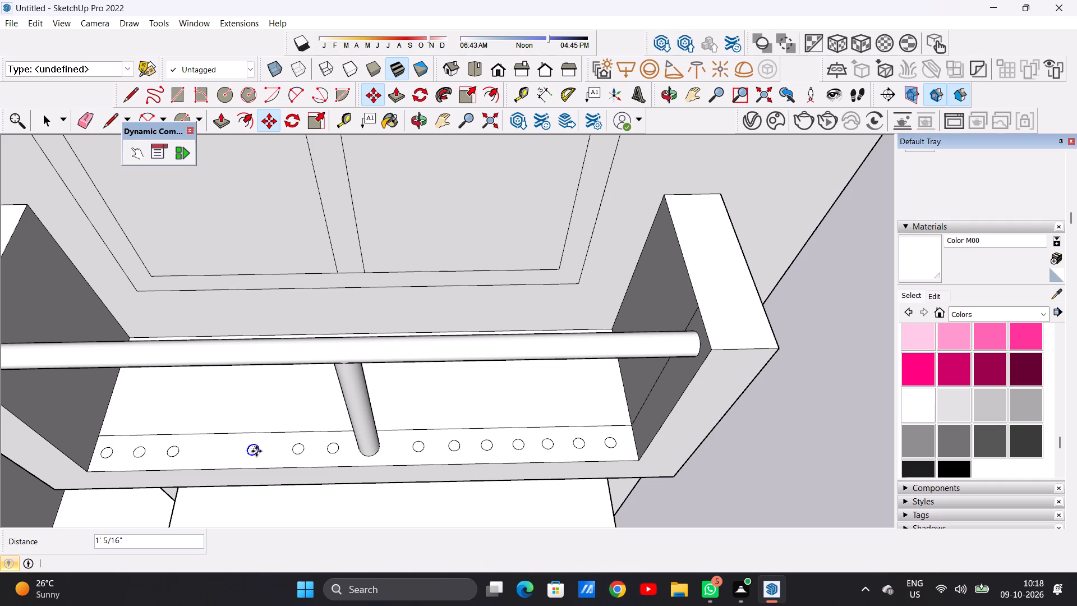
{"action": "left_click", "coordinate": [256, 451]}
{"action": "left_click", "coordinate": [213, 447]}
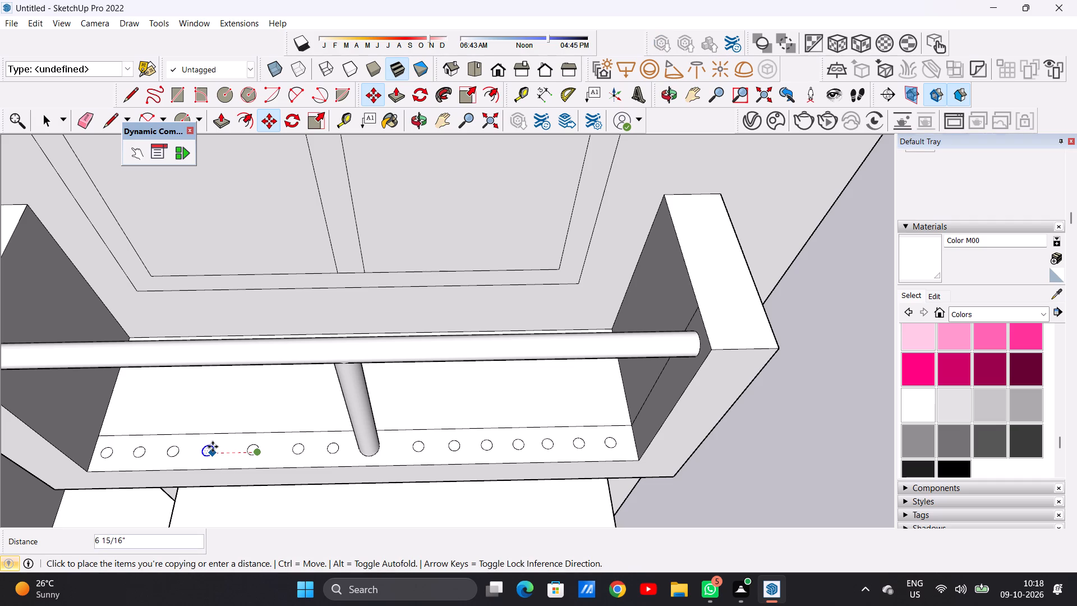
{"action": "key", "text": "space"}
{"action": "scroll", "coordinate": [368, 425], "scroll_direction": "down", "scroll_amount": 17}
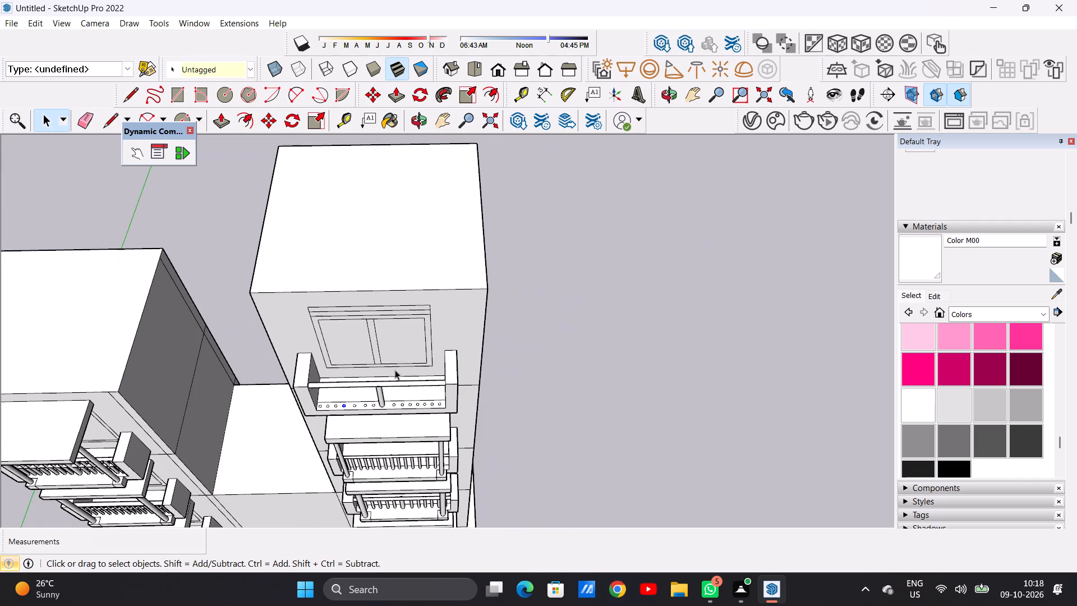
{"action": "left_click", "coordinate": [647, 407]}
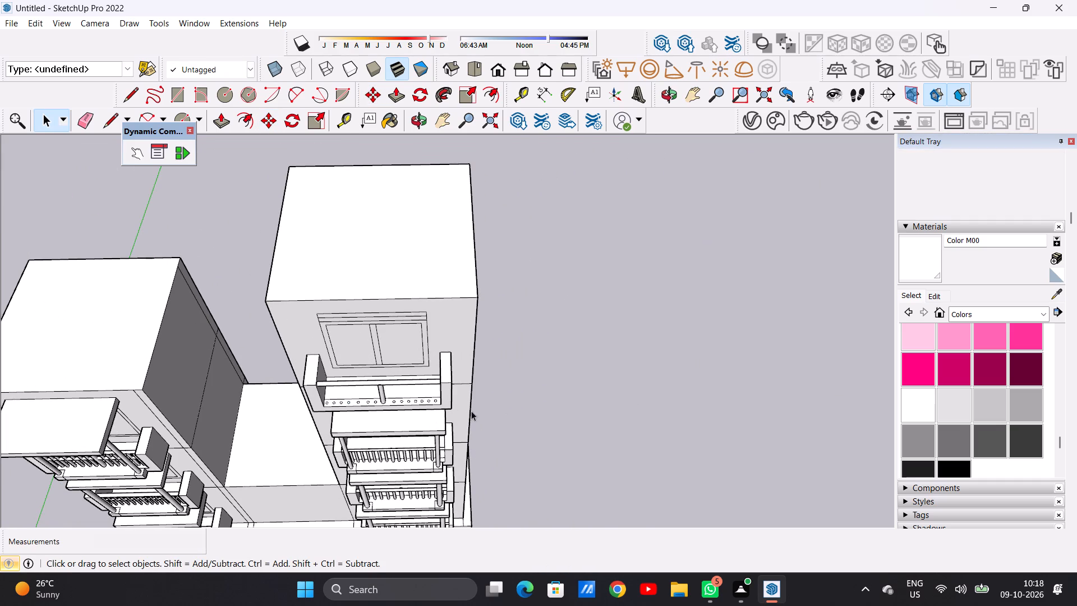
Push/Pull the small circle beside the right side wall up into the handrail, about 2' 4" high, as a baluster.
{"action": "scroll", "coordinate": [392, 436], "scroll_direction": "up", "scroll_amount": 6}
{"action": "scroll", "coordinate": [420, 438], "scroll_direction": "down", "scroll_amount": 4}
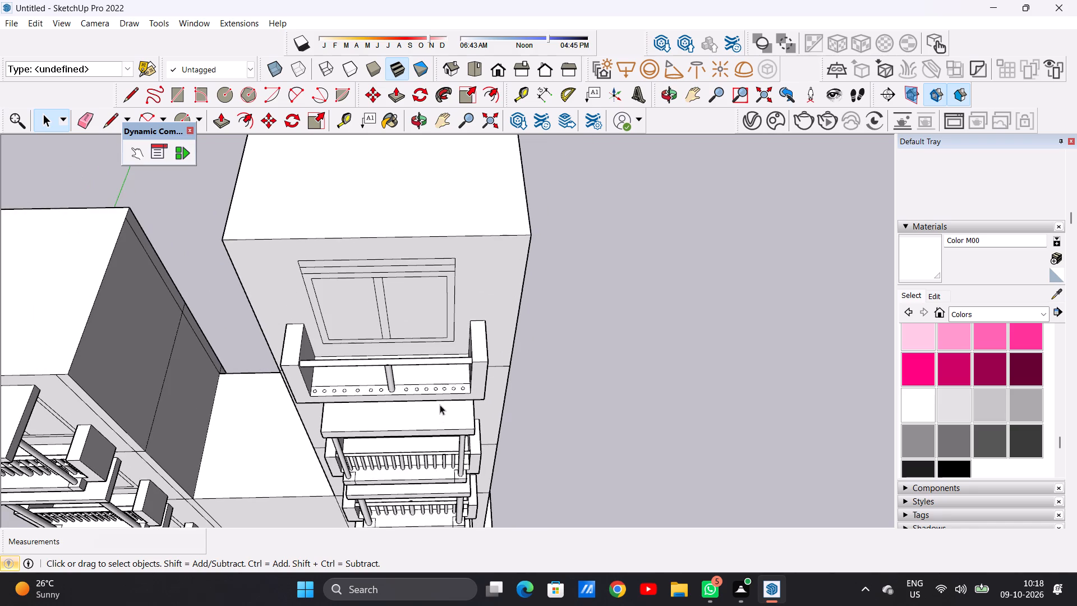
{"action": "scroll", "coordinate": [441, 404], "scroll_direction": "up", "scroll_amount": 12}
{"action": "middle_click_drag", "start_coordinate": [486, 376], "coordinate": [485, 377]}
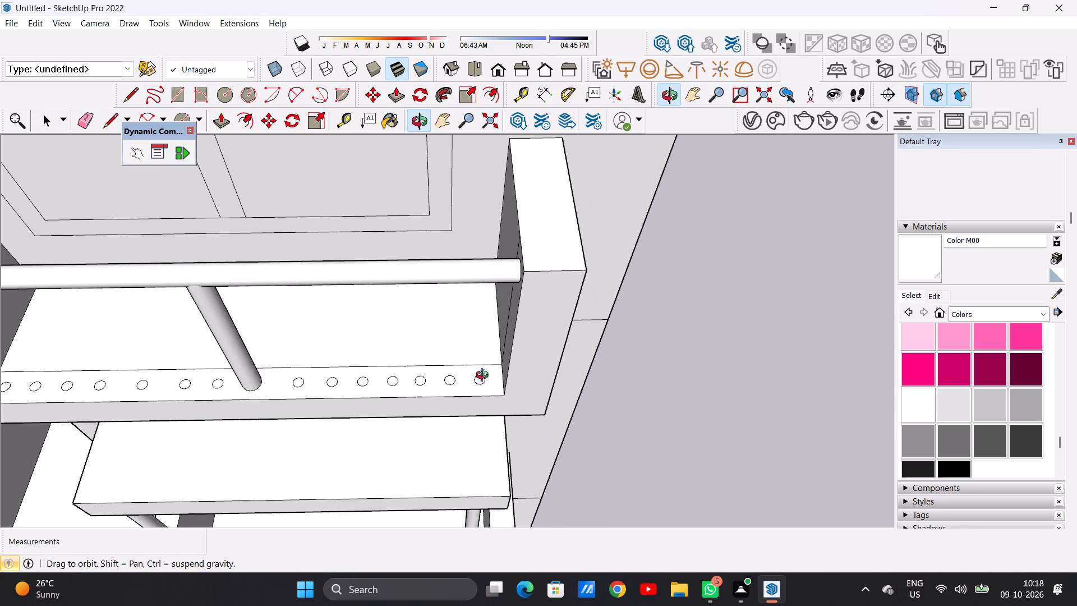
{"action": "middle_click_drag", "start_coordinate": [485, 377], "coordinate": [466, 386]}
{"action": "scroll", "coordinate": [483, 380], "scroll_direction": "up", "scroll_amount": 6}
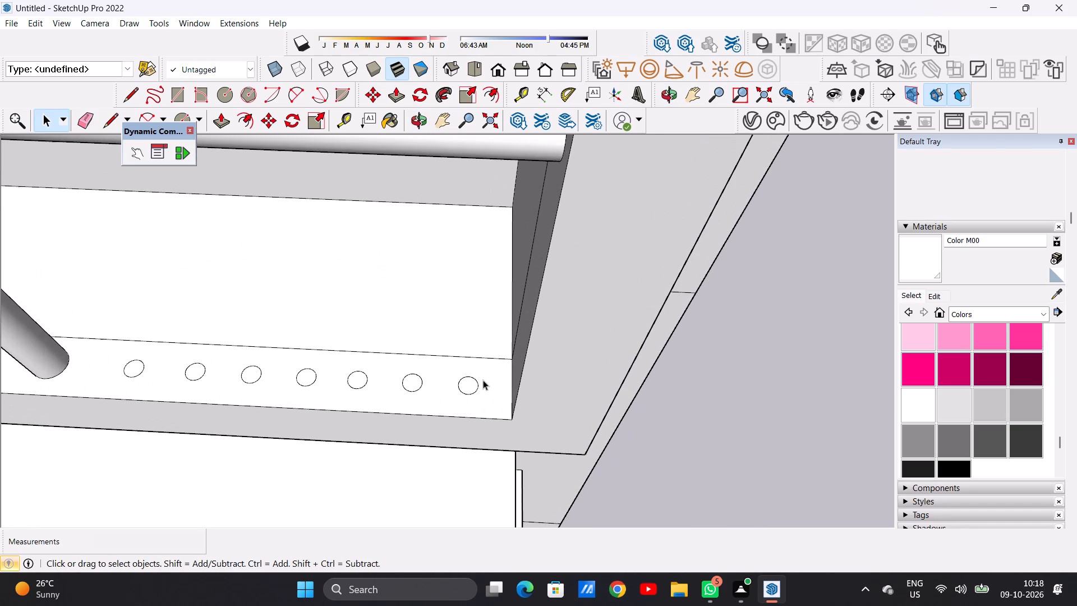
{"action": "key", "text": "p"}
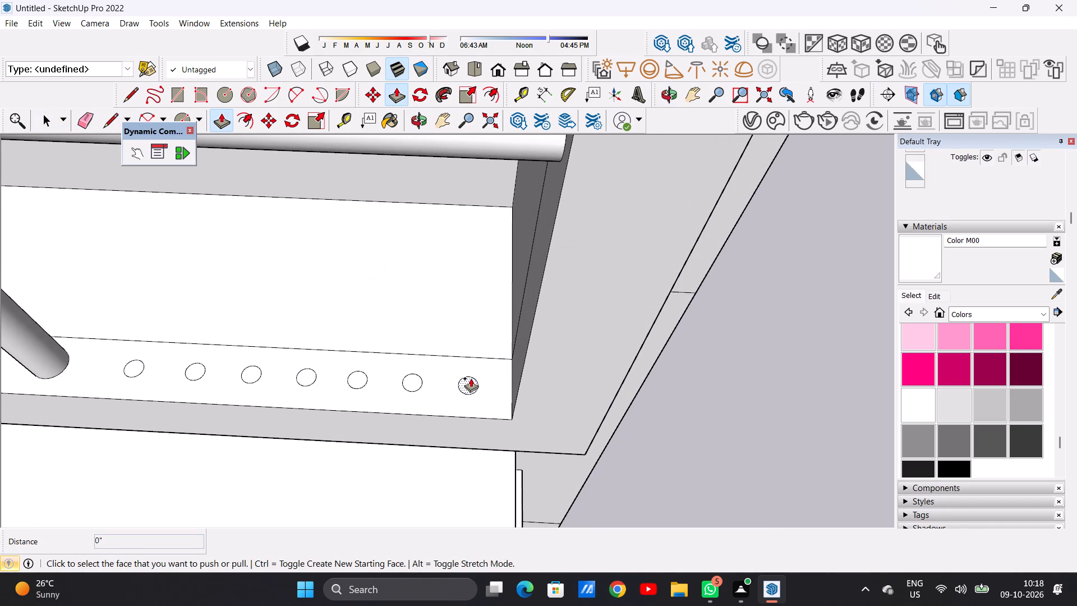
{"action": "left_click", "coordinate": [471, 378]}
{"action": "scroll", "coordinate": [457, 323], "scroll_direction": "down", "scroll_amount": 12}
{"action": "middle_click_drag", "start_coordinate": [457, 333], "coordinate": [468, 284]}
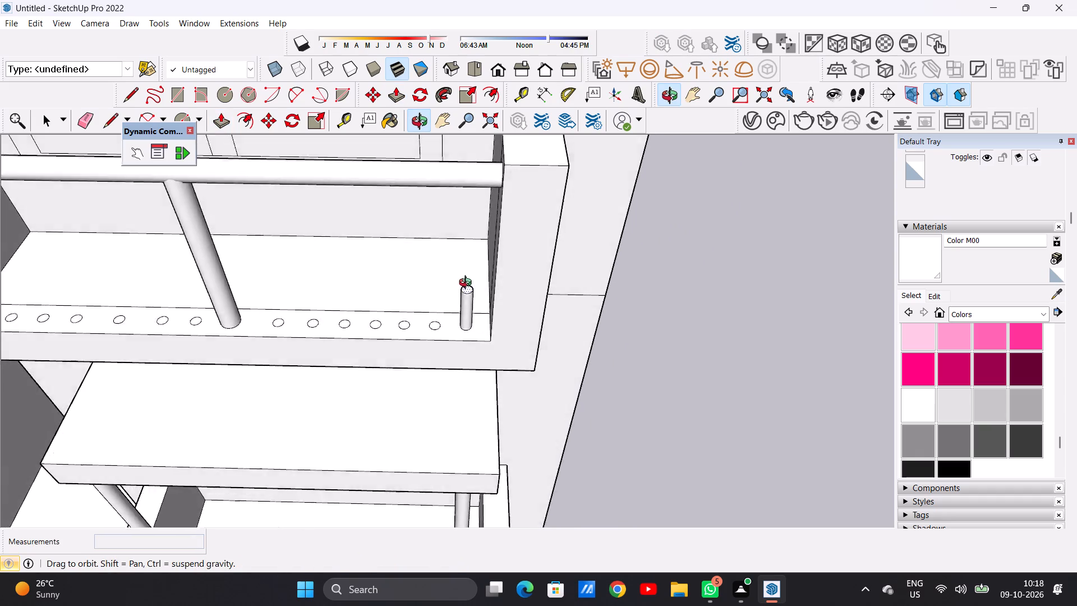
{"action": "middle_click_drag", "start_coordinate": [468, 284], "coordinate": [471, 257]}
{"action": "scroll", "coordinate": [471, 297], "scroll_direction": "down", "scroll_amount": 6}
{"action": "scroll", "coordinate": [473, 213], "scroll_direction": "up", "scroll_amount": 4}
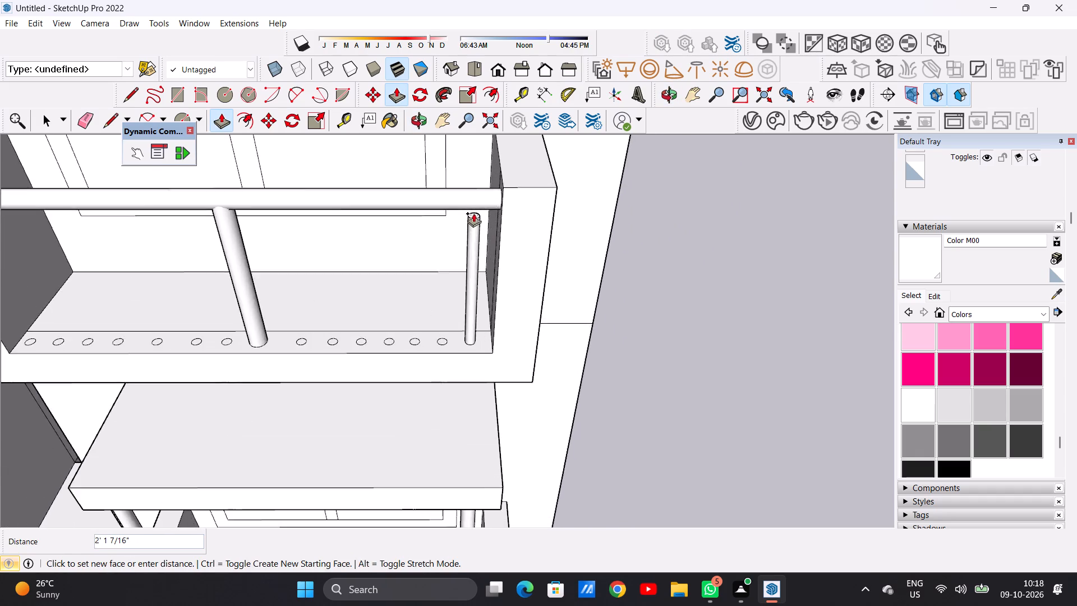
{"action": "scroll", "coordinate": [473, 213], "scroll_direction": "up", "scroll_amount": 5}
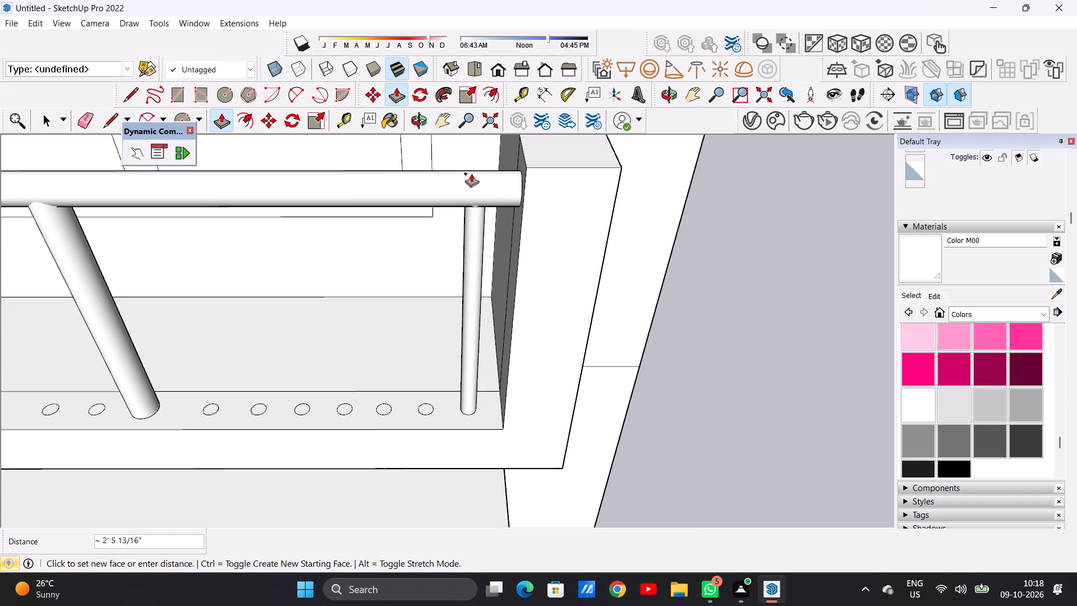
{"action": "left_click", "coordinate": [475, 186]}
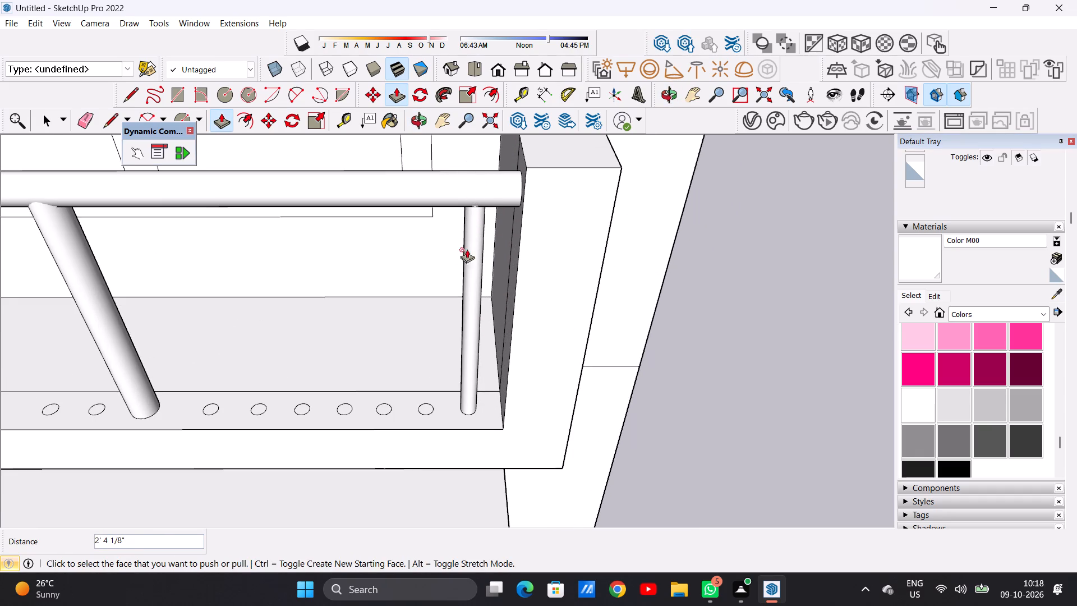
Extrude the next three small circles from the right side wall up into the handrail, each about 2' 4" high.
{"action": "left_click", "coordinate": [426, 405]}
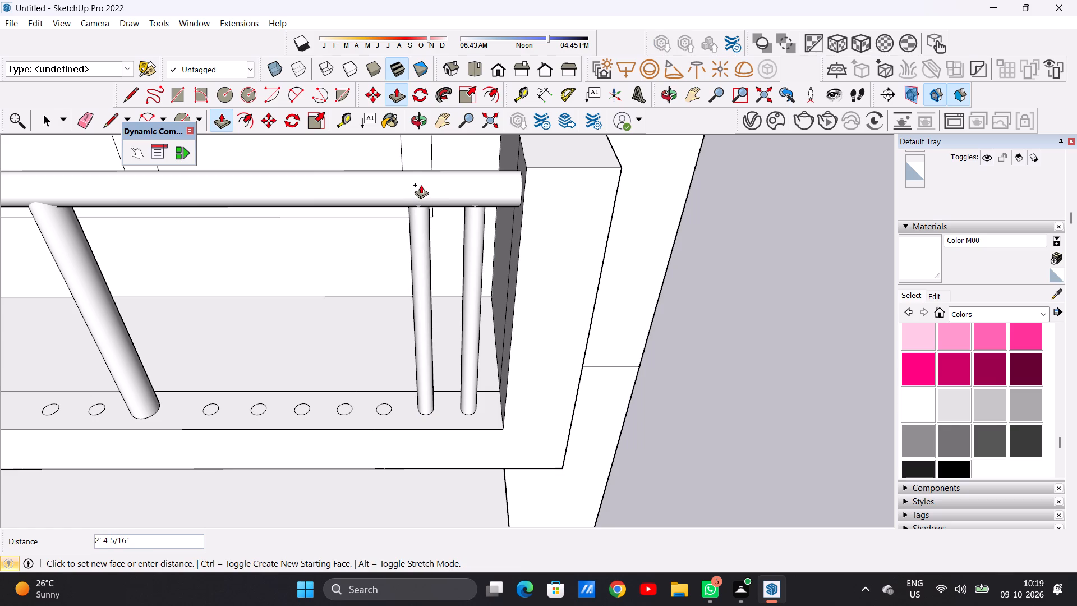
{"action": "left_click", "coordinate": [421, 187]}
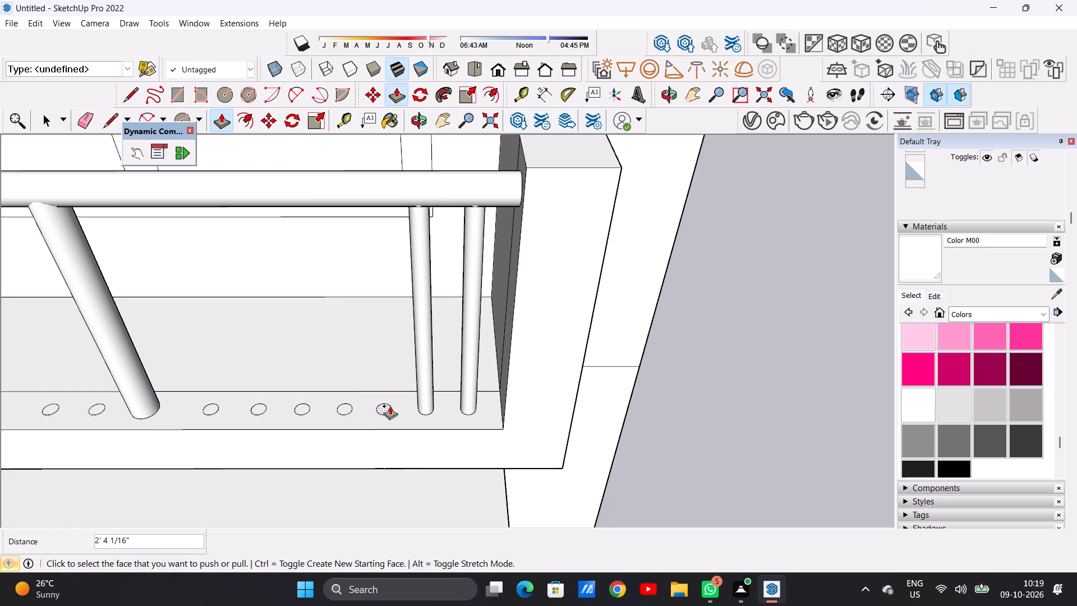
{"action": "left_click", "coordinate": [386, 405]}
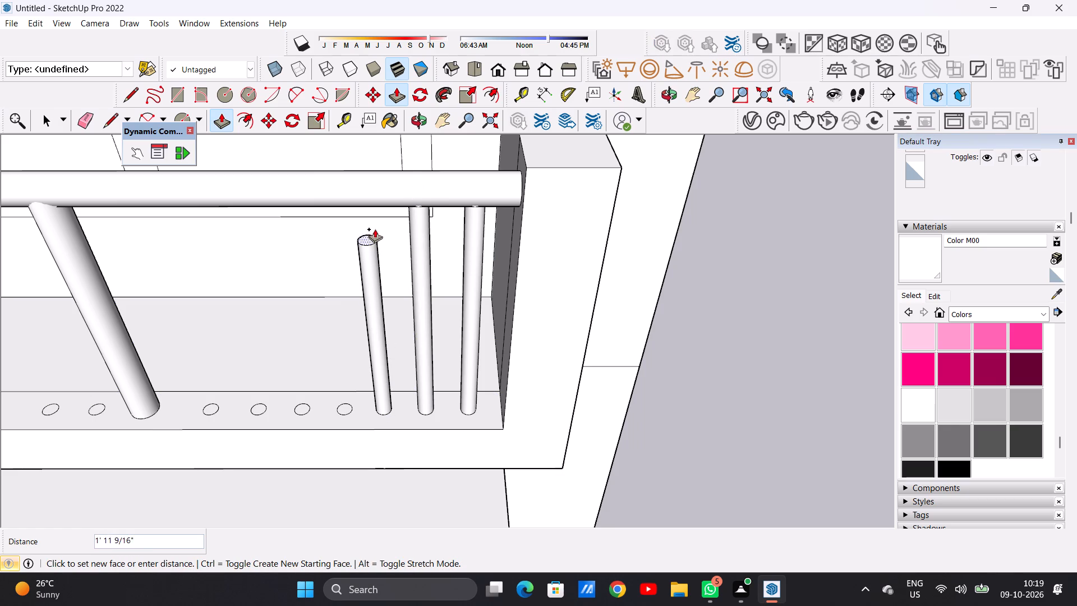
{"action": "left_click", "coordinate": [361, 184]}
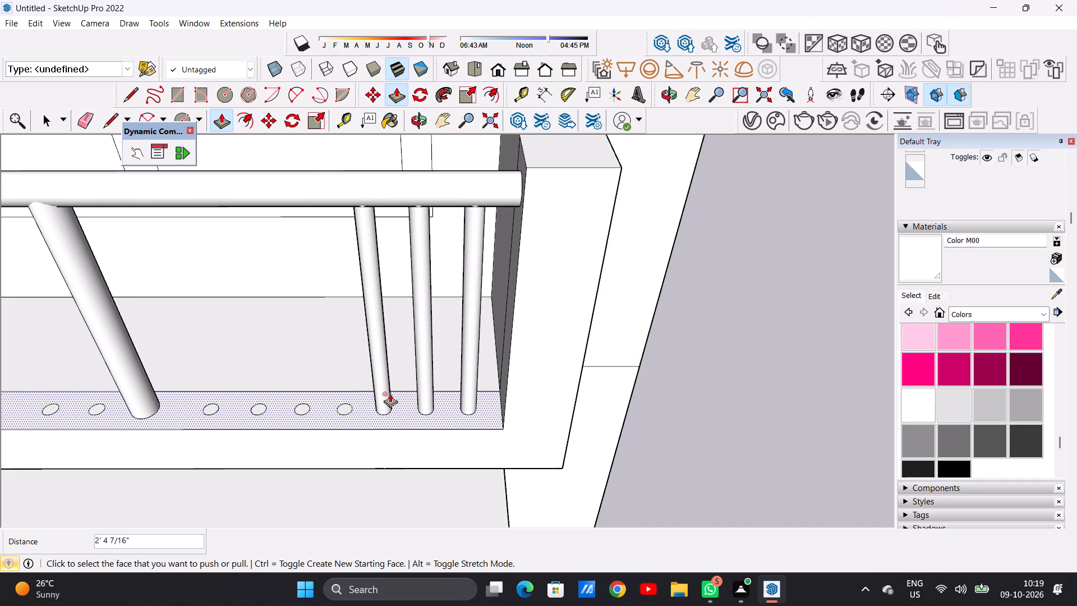
{"action": "scroll", "coordinate": [346, 401], "scroll_direction": "up", "scroll_amount": 8}
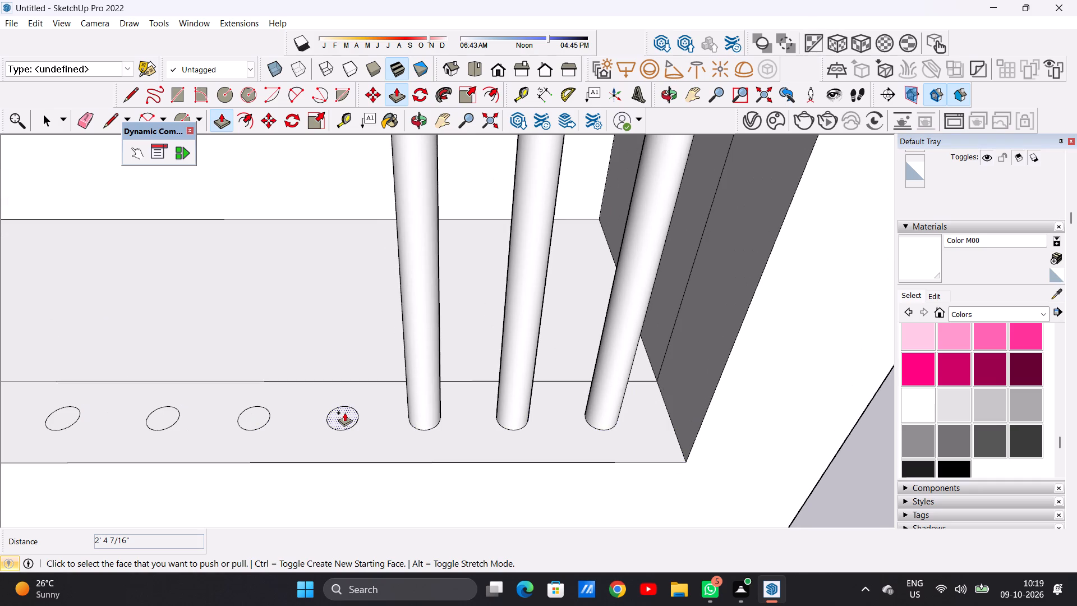
{"action": "left_click", "coordinate": [344, 412]}
{"action": "scroll", "coordinate": [349, 403], "scroll_direction": "down", "scroll_amount": 13}
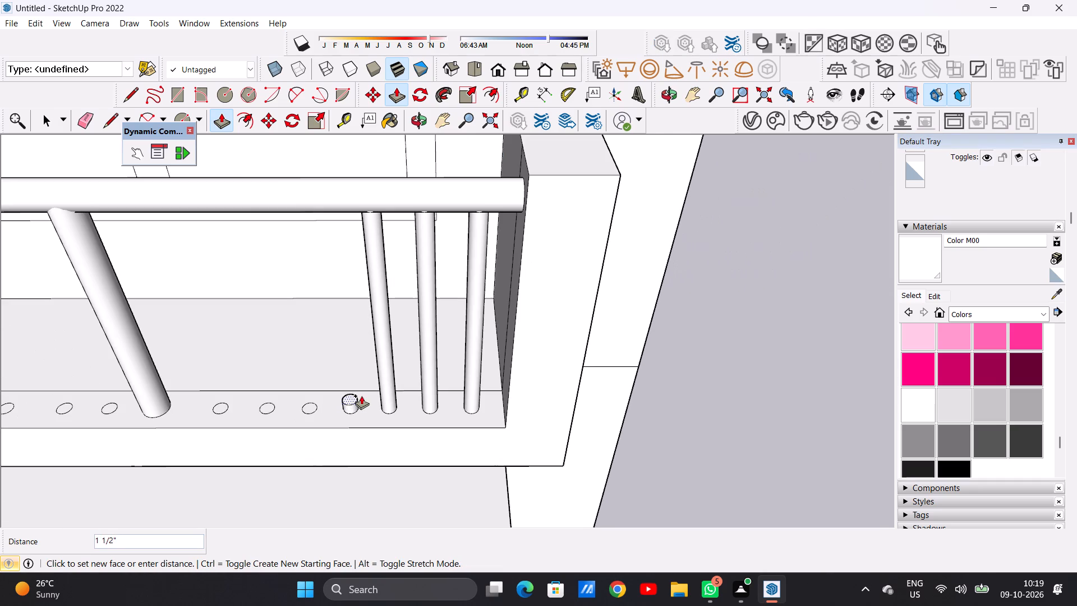
{"action": "scroll", "coordinate": [342, 368], "scroll_direction": "down", "scroll_amount": 9}
{"action": "scroll", "coordinate": [338, 291], "scroll_direction": "up", "scroll_amount": 5}
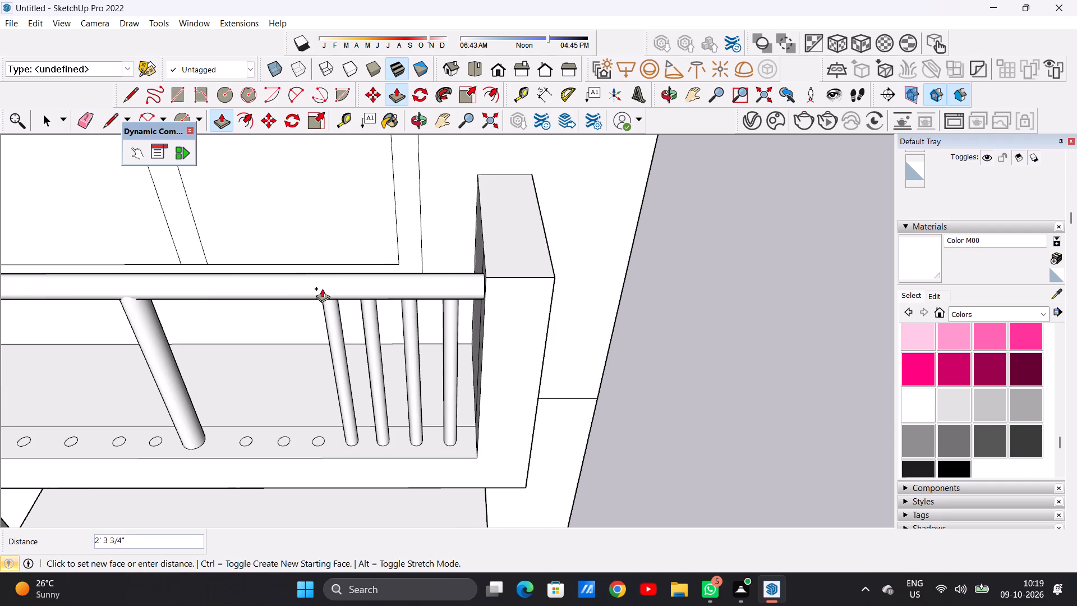
{"action": "left_click", "coordinate": [332, 288]}
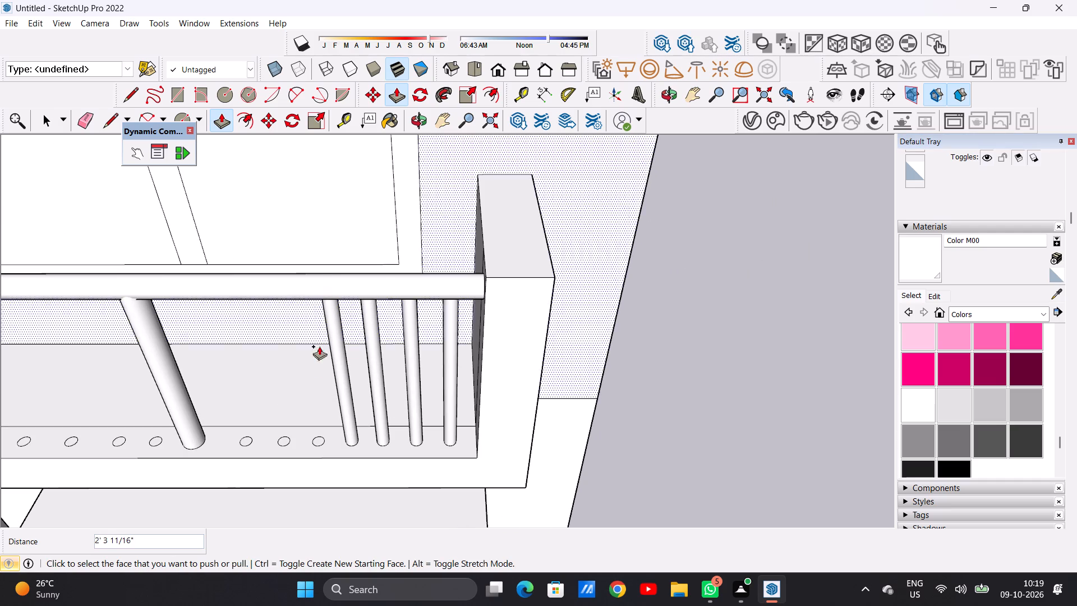
Extrude the fifth and sixth small circles from the right side wall up into the handrail, about 2' 4" and 2' 5" high.
{"action": "scroll", "coordinate": [323, 428], "scroll_direction": "up", "scroll_amount": 12}
{"action": "left_click", "coordinate": [310, 465]}
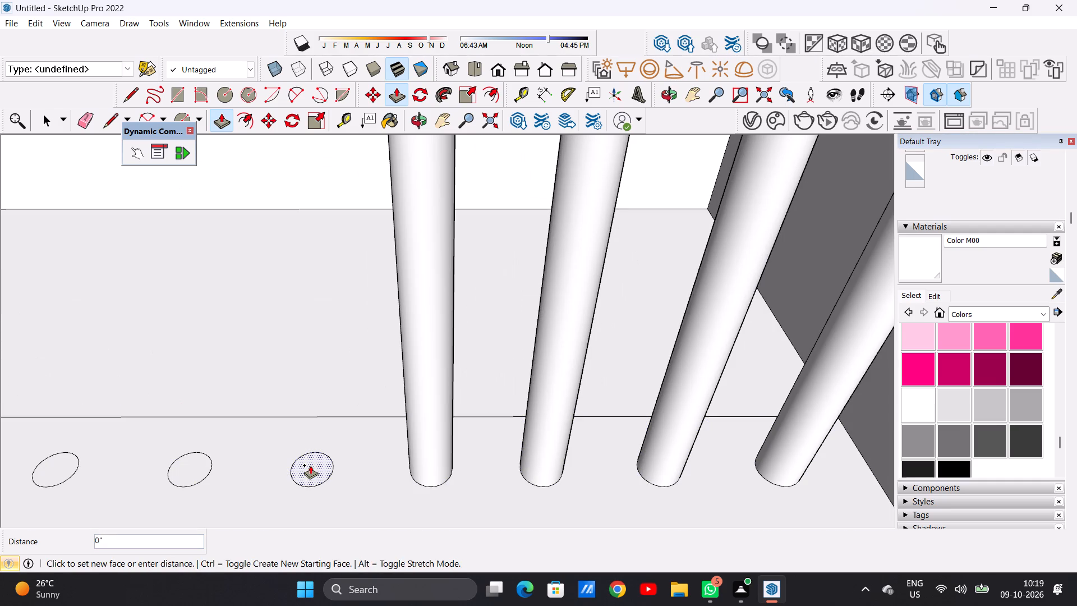
{"action": "scroll", "coordinate": [319, 411], "scroll_direction": "down", "scroll_amount": 20}
{"action": "scroll", "coordinate": [319, 411], "scroll_direction": "down", "scroll_amount": 1}
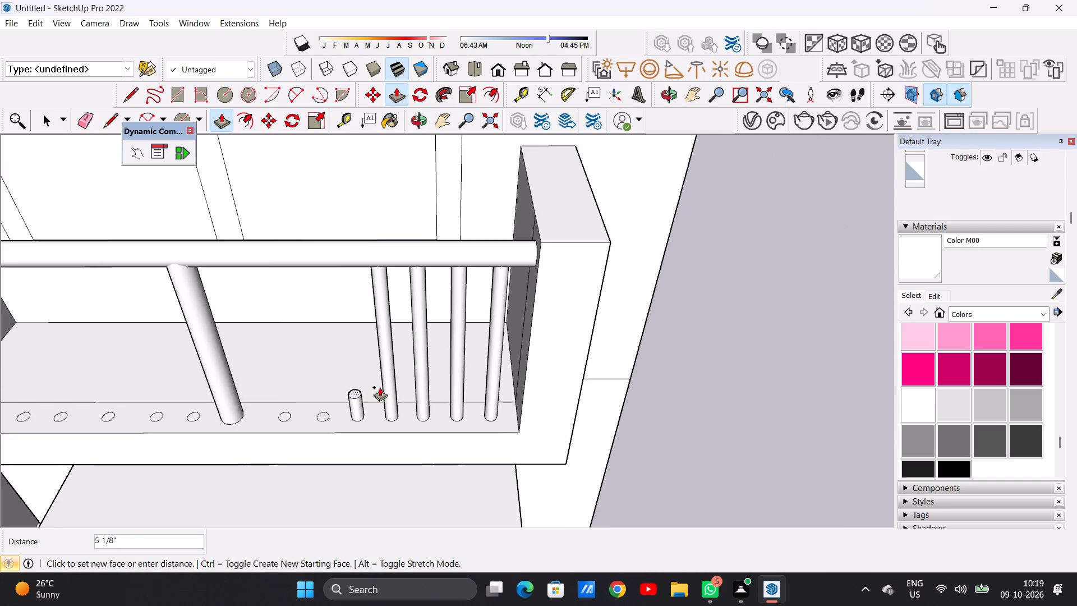
{"action": "scroll", "coordinate": [380, 387], "scroll_direction": "down", "scroll_amount": 3}
{"action": "scroll", "coordinate": [353, 318], "scroll_direction": "up", "scroll_amount": 9}
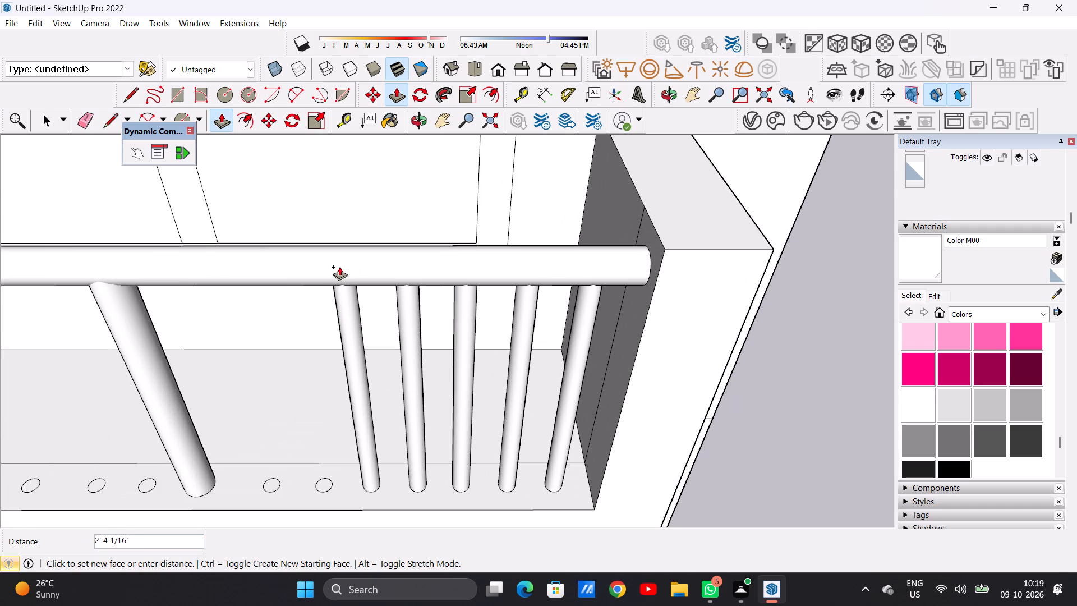
{"action": "left_click", "coordinate": [342, 268]}
{"action": "scroll", "coordinate": [328, 483], "scroll_direction": "up", "scroll_amount": 5}
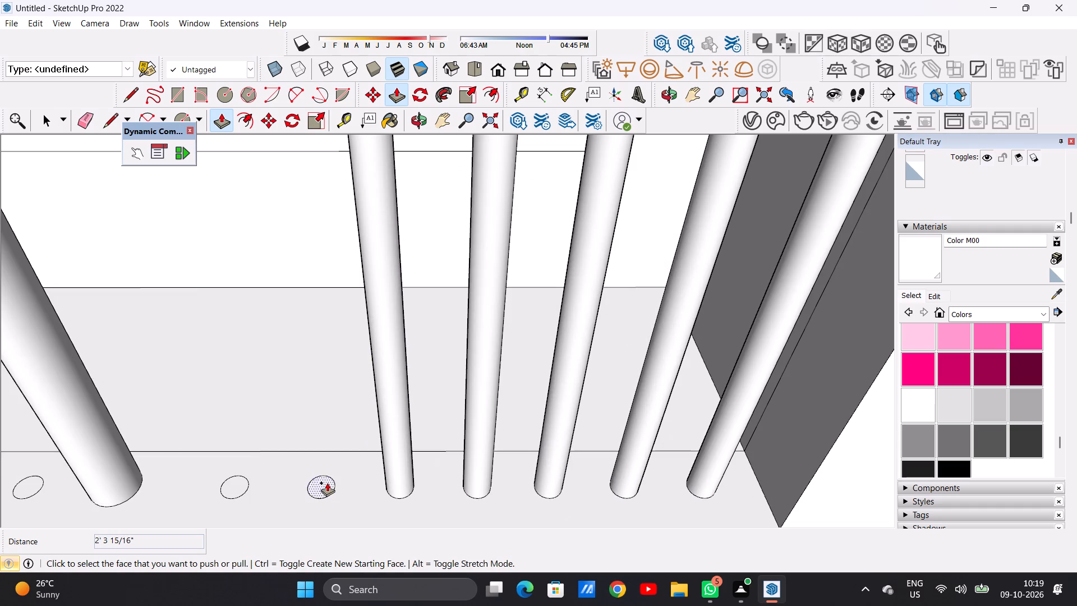
{"action": "left_click", "coordinate": [320, 480]}
{"action": "scroll", "coordinate": [334, 396], "scroll_direction": "down", "scroll_amount": 7}
{"action": "scroll", "coordinate": [342, 407], "scroll_direction": "up", "scroll_amount": 1}
{"action": "scroll", "coordinate": [342, 407], "scroll_direction": "down", "scroll_amount": 10}
{"action": "scroll", "coordinate": [323, 305], "scroll_direction": "up", "scroll_amount": 10}
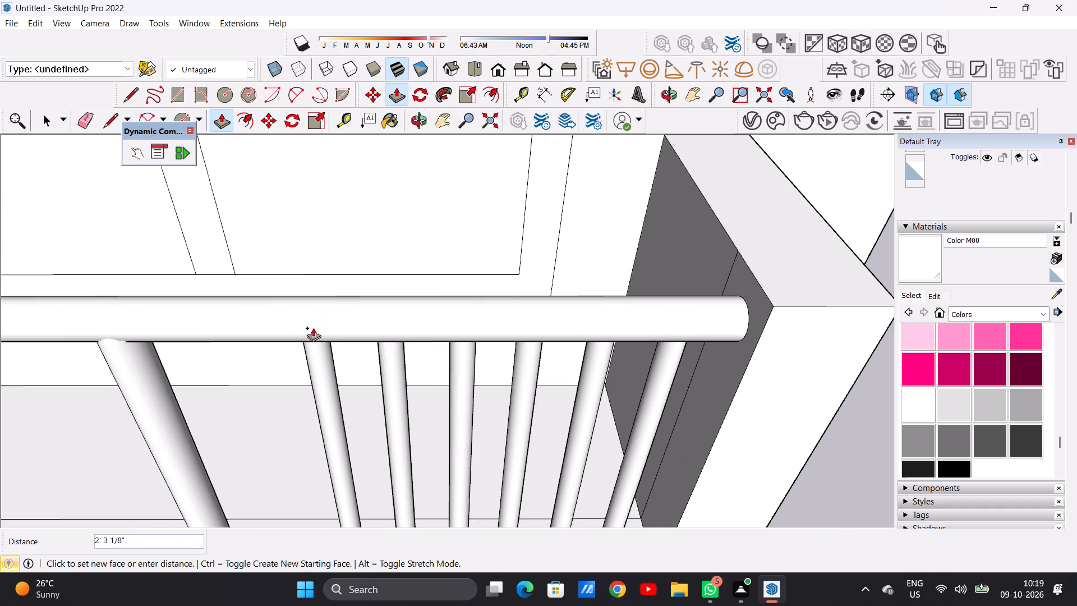
{"action": "left_click", "coordinate": [321, 325]}
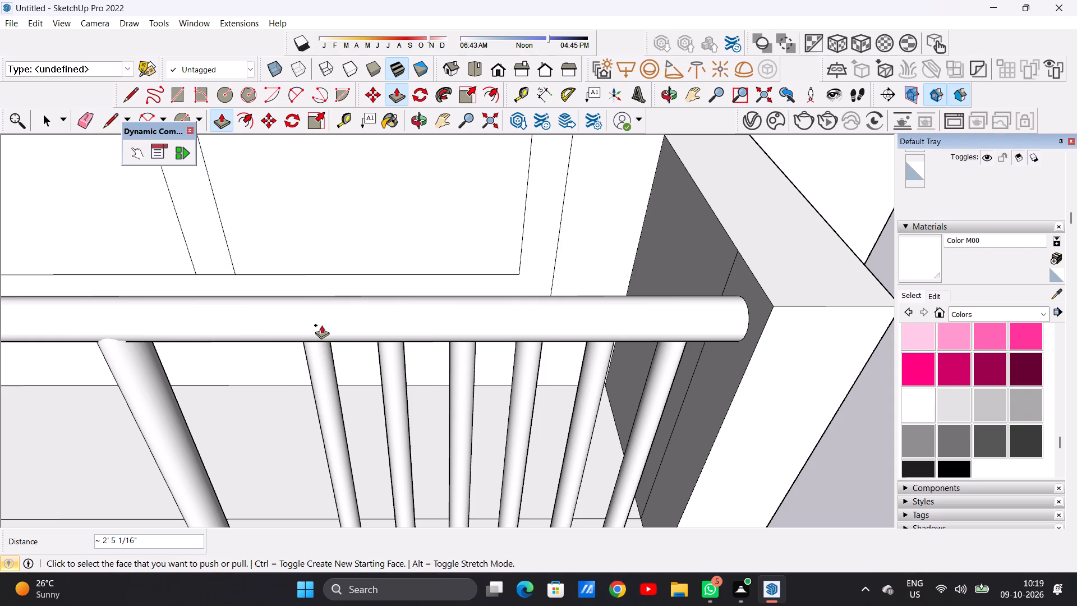
Extrude the last small circle on the strip's right half, beside the centre post, up into the handrail.
{"action": "scroll", "coordinate": [350, 363], "scroll_direction": "down", "scroll_amount": 11}
{"action": "scroll", "coordinate": [338, 380], "scroll_direction": "up", "scroll_amount": 1}
{"action": "scroll", "coordinate": [334, 384], "scroll_direction": "down", "scroll_amount": 1}
{"action": "scroll", "coordinate": [331, 387], "scroll_direction": "up", "scroll_amount": 14}
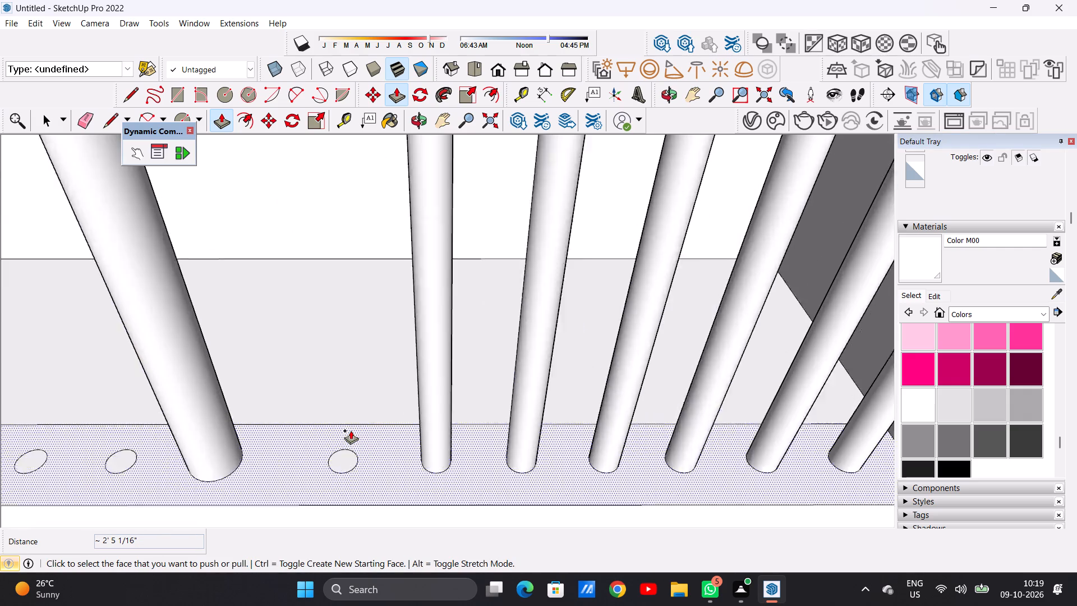
{"action": "scroll", "coordinate": [351, 430], "scroll_direction": "up", "scroll_amount": 2}
{"action": "left_click", "coordinate": [347, 461]}
{"action": "scroll", "coordinate": [355, 387], "scroll_direction": "down", "scroll_amount": 2}
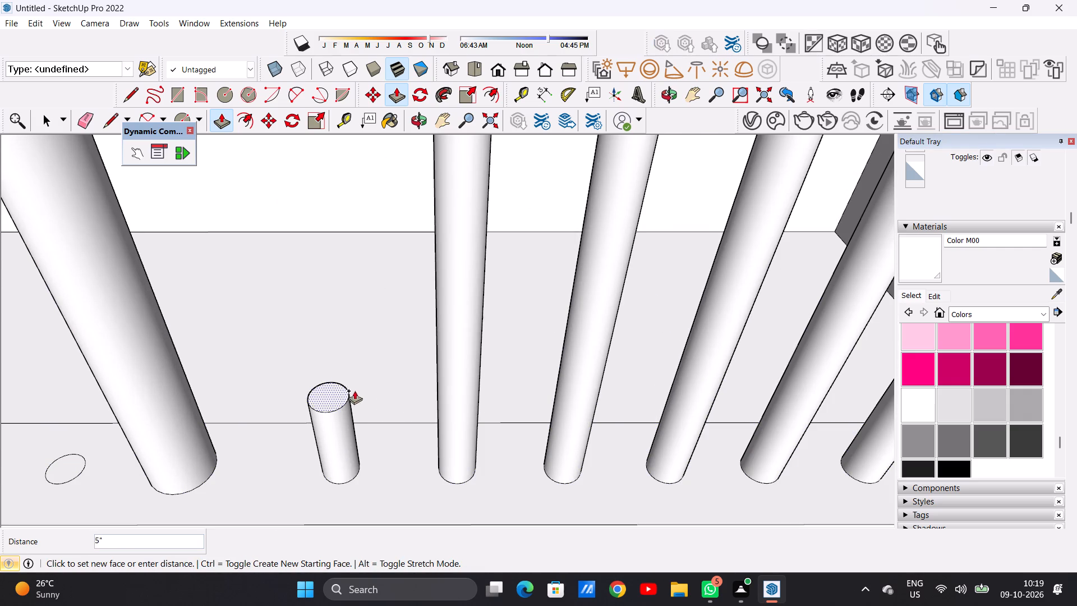
{"action": "scroll", "coordinate": [355, 391], "scroll_direction": "down", "scroll_amount": 14}
{"action": "scroll", "coordinate": [332, 268], "scroll_direction": "up", "scroll_amount": 9}
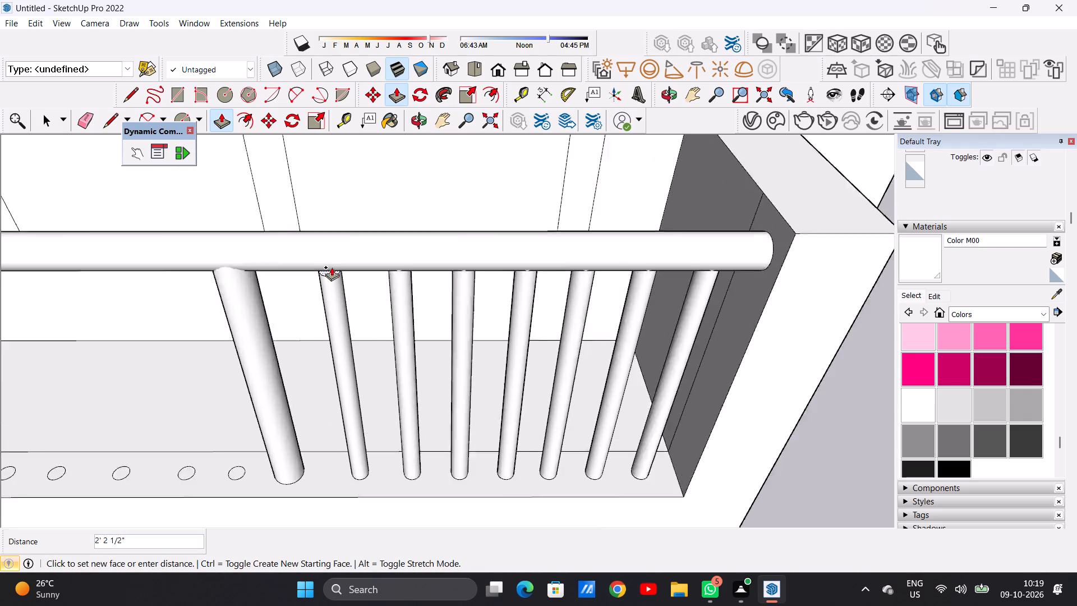
{"action": "scroll", "coordinate": [332, 267], "scroll_direction": "up", "scroll_amount": 2}
{"action": "left_click", "coordinate": [322, 251]}
{"action": "key", "text": "space"}
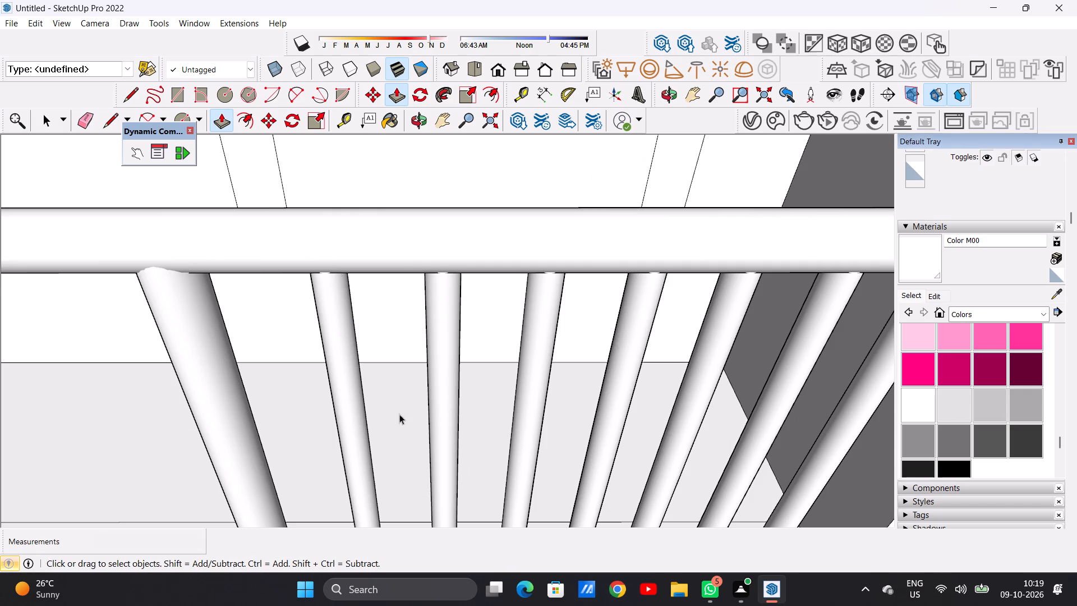
Push/Pull the small circle just left of the centre post up into the handrail, about 2' 4 3/4" high.
{"action": "scroll", "coordinate": [413, 433], "scroll_direction": "down", "scroll_amount": 11}
{"action": "middle_click_drag", "start_coordinate": [448, 437], "coordinate": [439, 400]}
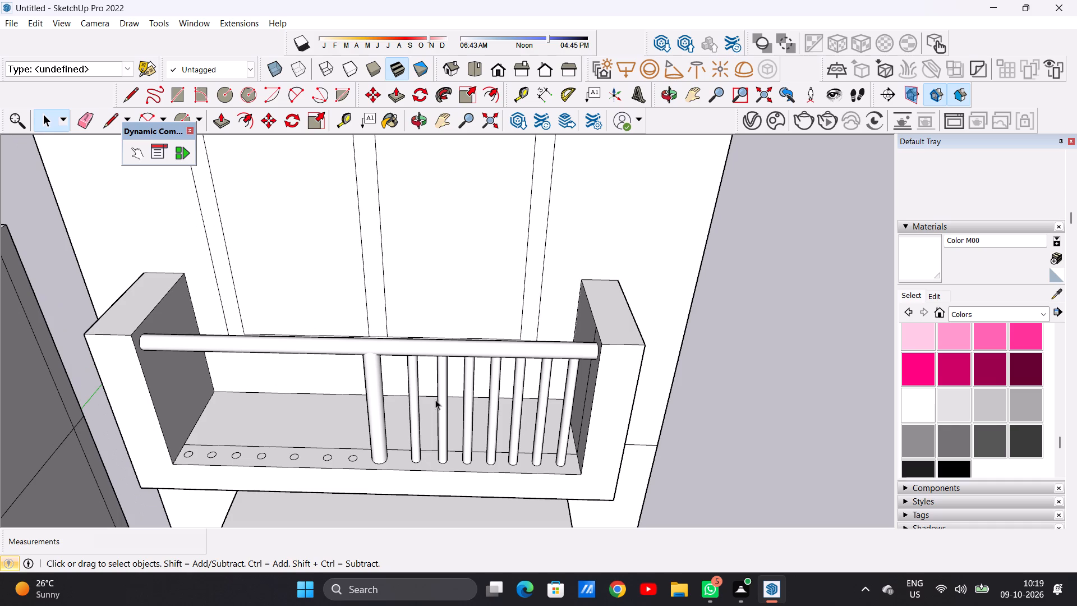
{"action": "scroll", "coordinate": [419, 414], "scroll_direction": "down", "scroll_amount": 5}
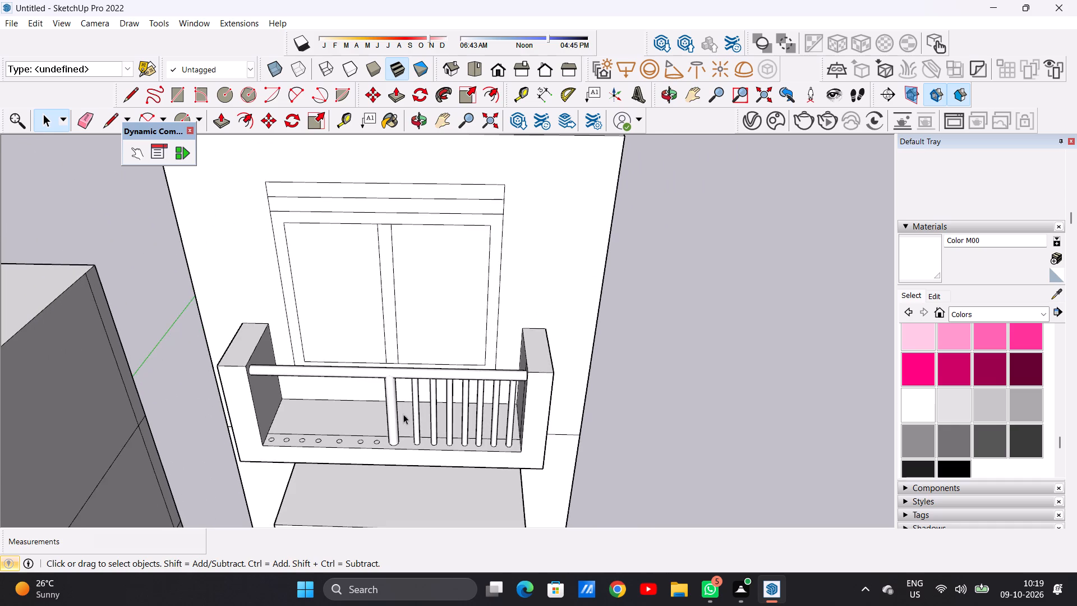
{"action": "middle_click_drag", "start_coordinate": [398, 417], "coordinate": [358, 437]}
{"action": "scroll", "coordinate": [369, 418], "scroll_direction": "up", "scroll_amount": 12}
{"action": "key", "text": "p"}
{"action": "scroll", "coordinate": [367, 437], "scroll_direction": "up", "scroll_amount": 5}
{"action": "left_click", "coordinate": [384, 452]}
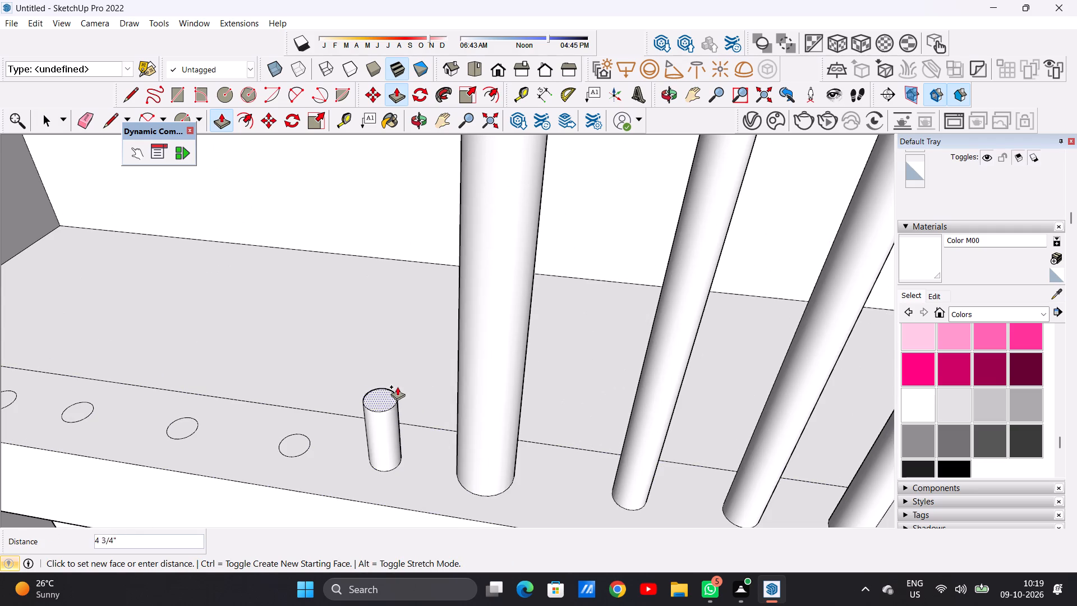
{"action": "scroll", "coordinate": [381, 394], "scroll_direction": "down", "scroll_amount": 7}
{"action": "scroll", "coordinate": [397, 417], "scroll_direction": "up", "scroll_amount": 1}
{"action": "scroll", "coordinate": [396, 415], "scroll_direction": "down", "scroll_amount": 6}
{"action": "scroll", "coordinate": [356, 377], "scroll_direction": "down", "scroll_amount": 4}
{"action": "scroll", "coordinate": [367, 276], "scroll_direction": "up", "scroll_amount": 4}
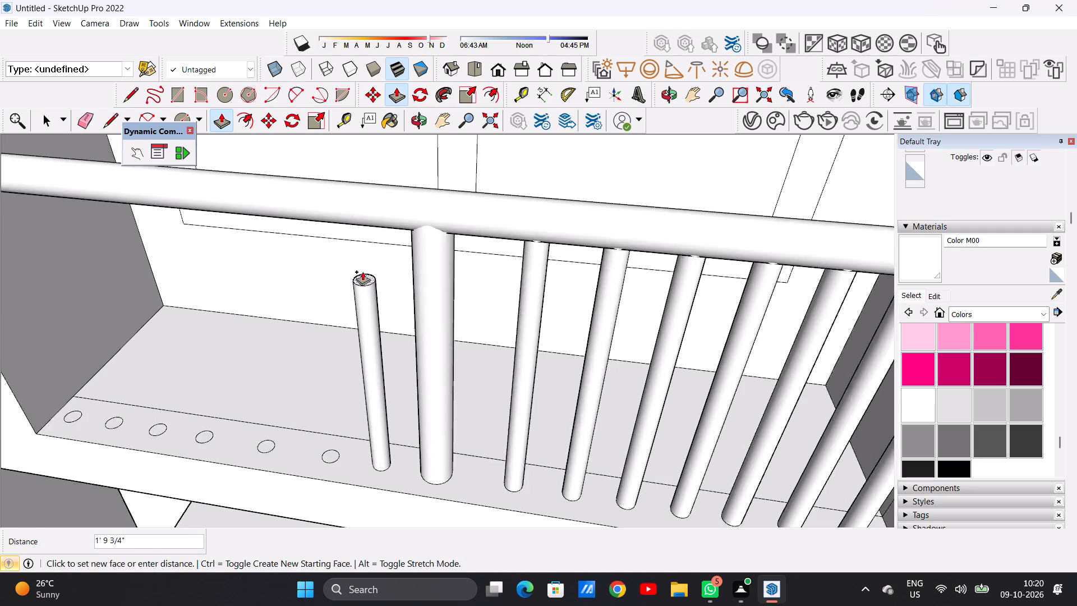
{"action": "scroll", "coordinate": [362, 272], "scroll_direction": "up", "scroll_amount": 7}
{"action": "left_click", "coordinate": [355, 190]}
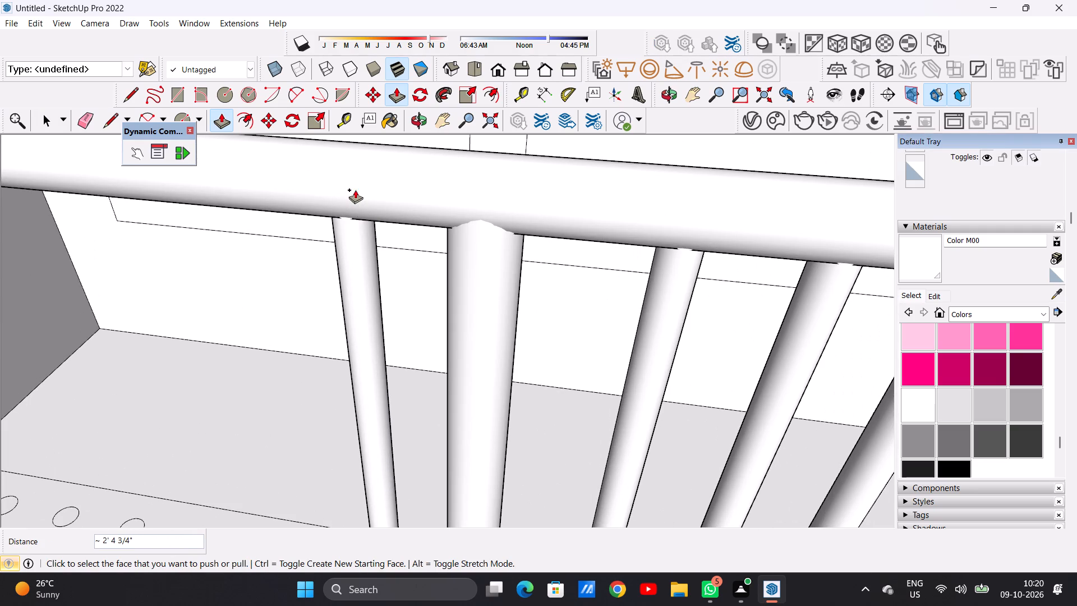
Extrude the second small circle left of the centre post up into the handrail, about 2' 4 5/16" high.
{"action": "scroll", "coordinate": [398, 229], "scroll_direction": "down", "scroll_amount": 13}
{"action": "scroll", "coordinate": [360, 309], "scroll_direction": "down", "scroll_amount": 1}
{"action": "scroll", "coordinate": [361, 315], "scroll_direction": "up", "scroll_amount": 11}
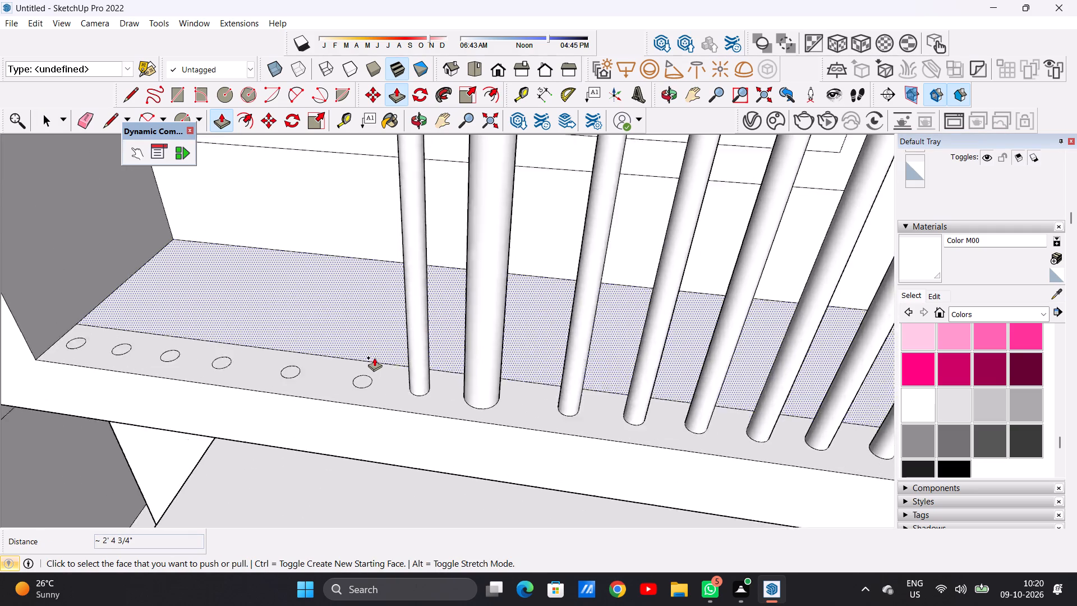
{"action": "scroll", "coordinate": [374, 357], "scroll_direction": "up", "scroll_amount": 3}
{"action": "left_click", "coordinate": [340, 415]}
{"action": "scroll", "coordinate": [357, 293], "scroll_direction": "down", "scroll_amount": 2}
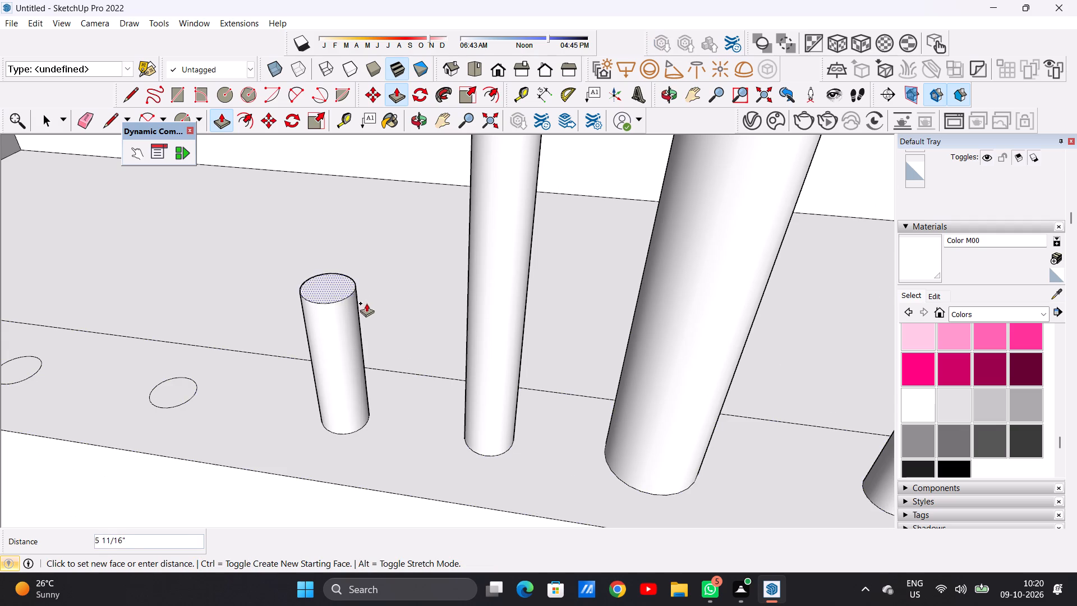
{"action": "scroll", "coordinate": [366, 303], "scroll_direction": "down", "scroll_amount": 20}
{"action": "scroll", "coordinate": [366, 303], "scroll_direction": "down", "scroll_amount": 5}
{"action": "scroll", "coordinate": [364, 210], "scroll_direction": "up", "scroll_amount": 10}
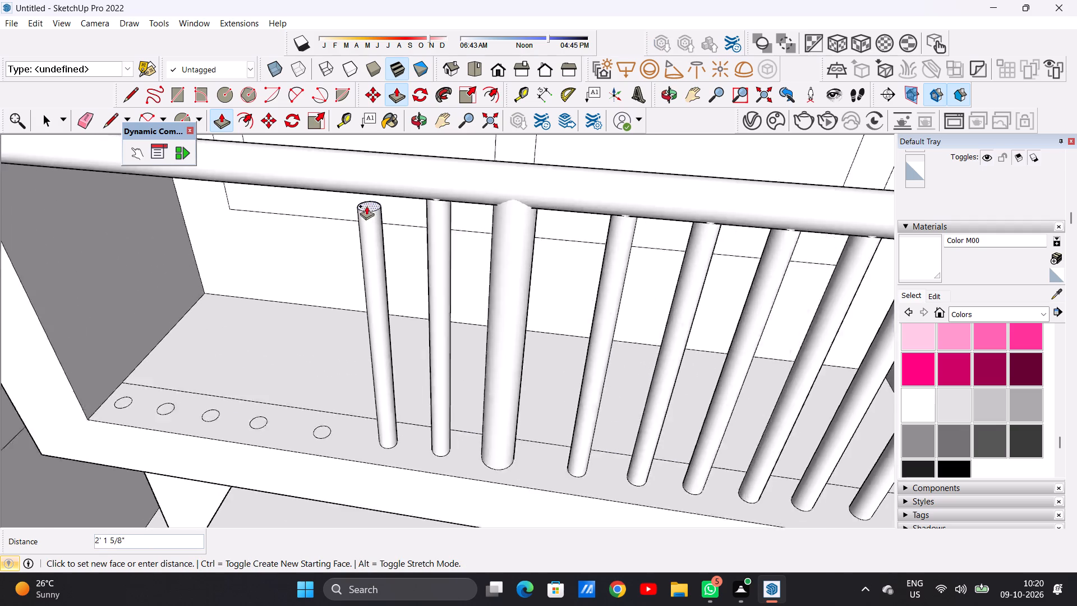
{"action": "scroll", "coordinate": [366, 206], "scroll_direction": "up", "scroll_amount": 2}
{"action": "left_click", "coordinate": [369, 170]}
{"action": "scroll", "coordinate": [310, 450], "scroll_direction": "down", "scroll_amount": 1}
{"action": "scroll", "coordinate": [310, 452], "scroll_direction": "up", "scroll_amount": 4}
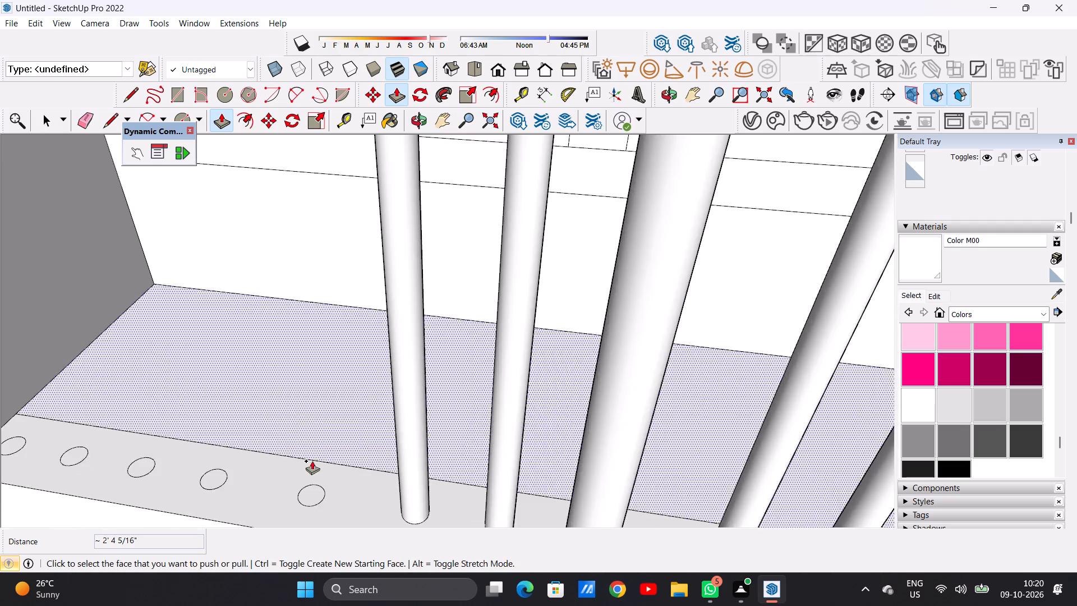
Push/Pull the third small circle left of the centre post up into the handrail, about 2' 4 3/4" high.
{"action": "left_click", "coordinate": [318, 495]}
{"action": "scroll", "coordinate": [333, 379], "scroll_direction": "down", "scroll_amount": 3}
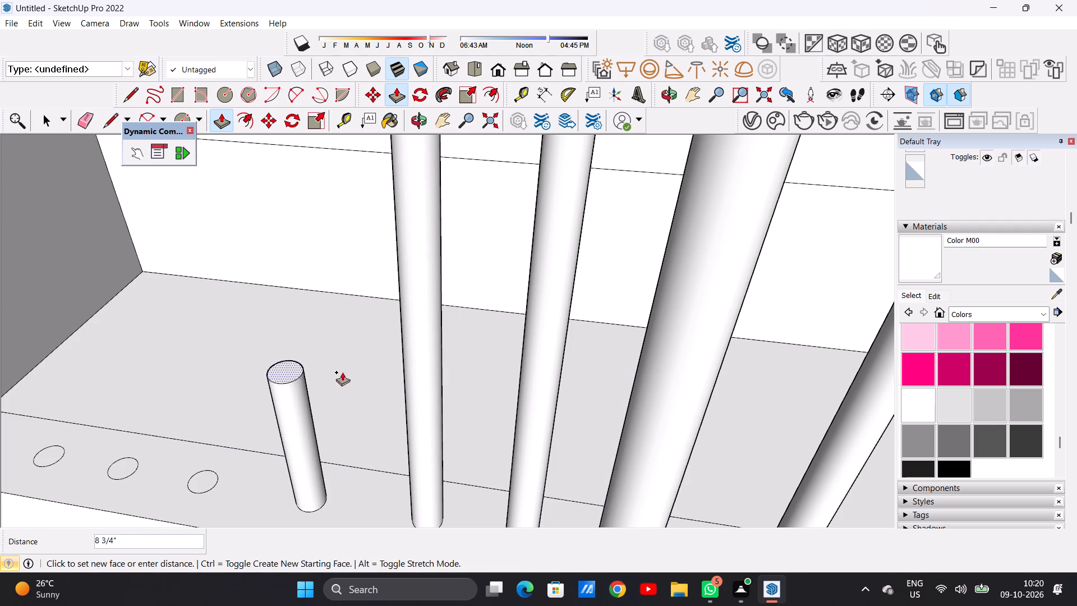
{"action": "scroll", "coordinate": [342, 372], "scroll_direction": "down", "scroll_amount": 14}
{"action": "scroll", "coordinate": [370, 367], "scroll_direction": "up", "scroll_amount": 1}
{"action": "scroll", "coordinate": [370, 367], "scroll_direction": "down", "scroll_amount": 1}
{"action": "scroll", "coordinate": [295, 270], "scroll_direction": "up", "scroll_amount": 14}
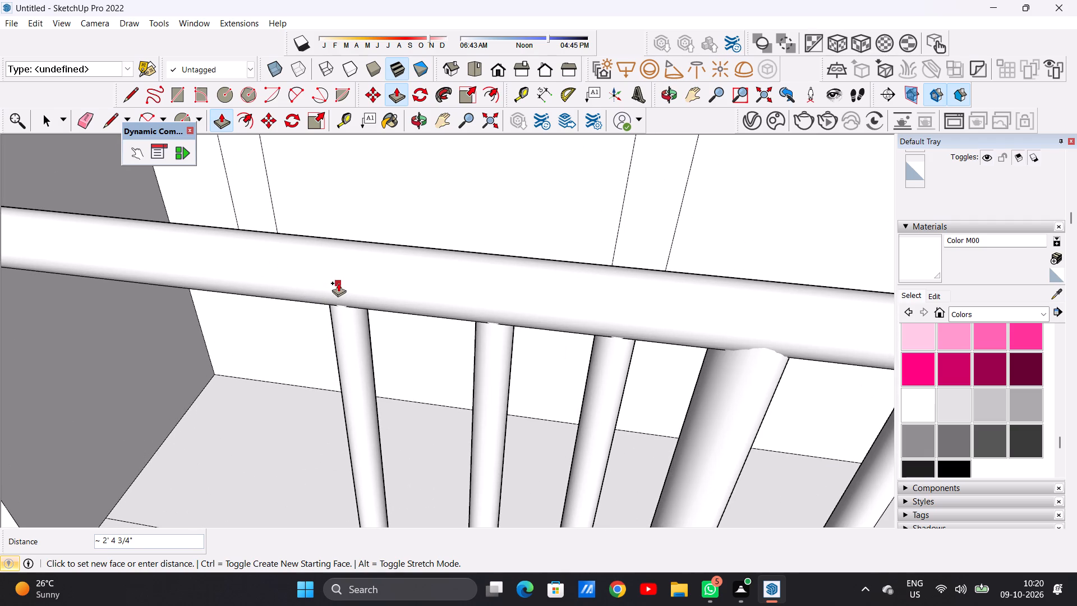
{"action": "left_click", "coordinate": [338, 283]}
Push/Pull the fourth small circle left of the centre post up into the handrail, about 2' 4" high.
{"action": "scroll", "coordinate": [348, 297], "scroll_direction": "down", "scroll_amount": 16}
{"action": "scroll", "coordinate": [332, 419], "scroll_direction": "up", "scroll_amount": 19}
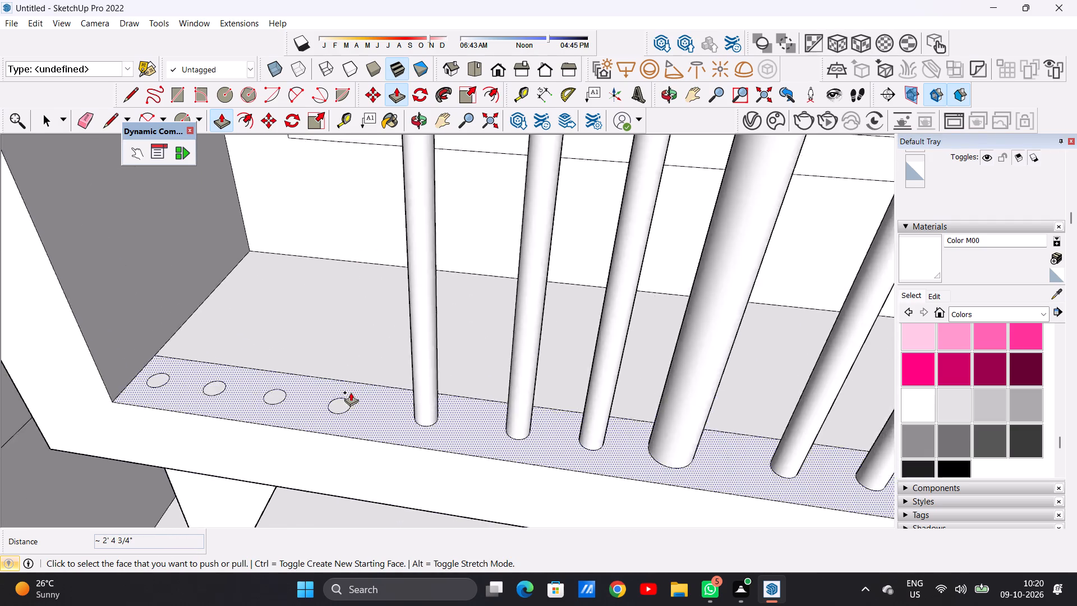
{"action": "scroll", "coordinate": [351, 392], "scroll_direction": "up", "scroll_amount": 3}
{"action": "left_click", "coordinate": [334, 411]}
{"action": "scroll", "coordinate": [356, 320], "scroll_direction": "down", "scroll_amount": 19}
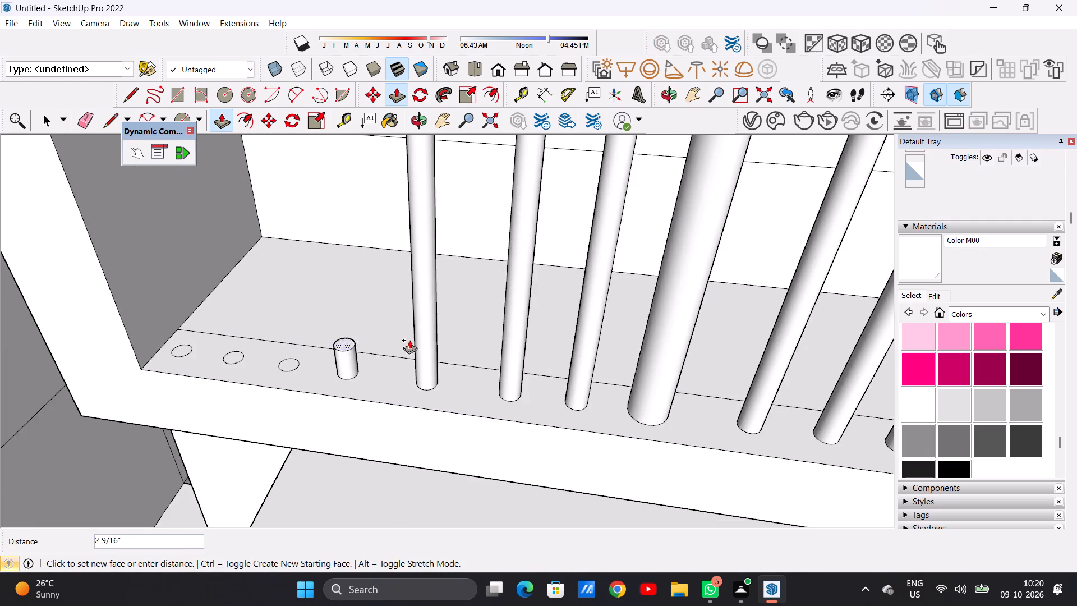
{"action": "scroll", "coordinate": [409, 340], "scroll_direction": "down", "scroll_amount": 6}
{"action": "scroll", "coordinate": [359, 277], "scroll_direction": "down", "scroll_amount": 5}
{"action": "scroll", "coordinate": [349, 201], "scroll_direction": "up", "scroll_amount": 10}
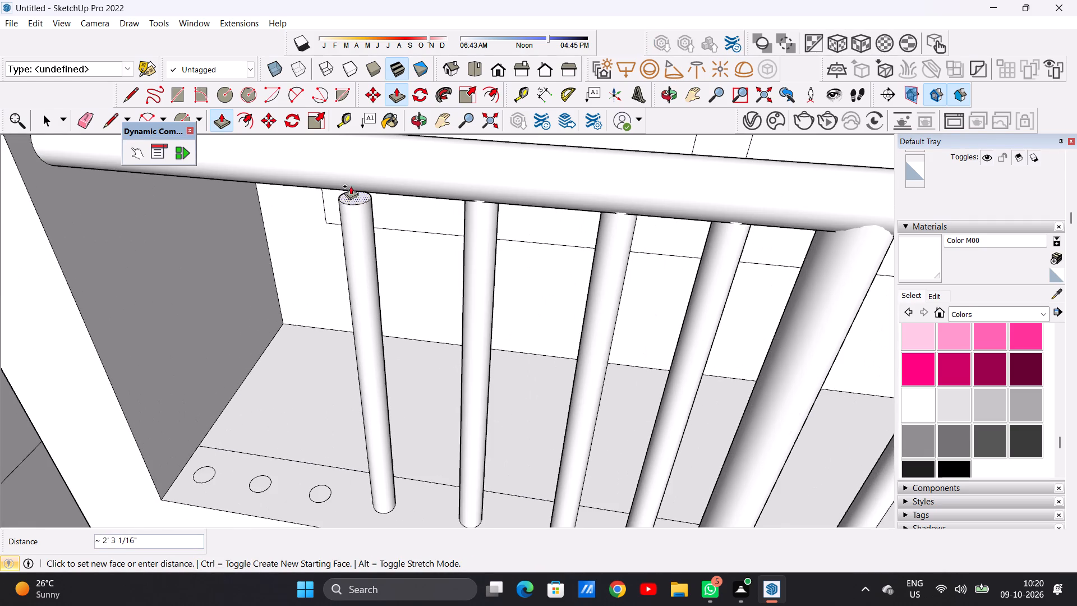
{"action": "left_click", "coordinate": [356, 163]}
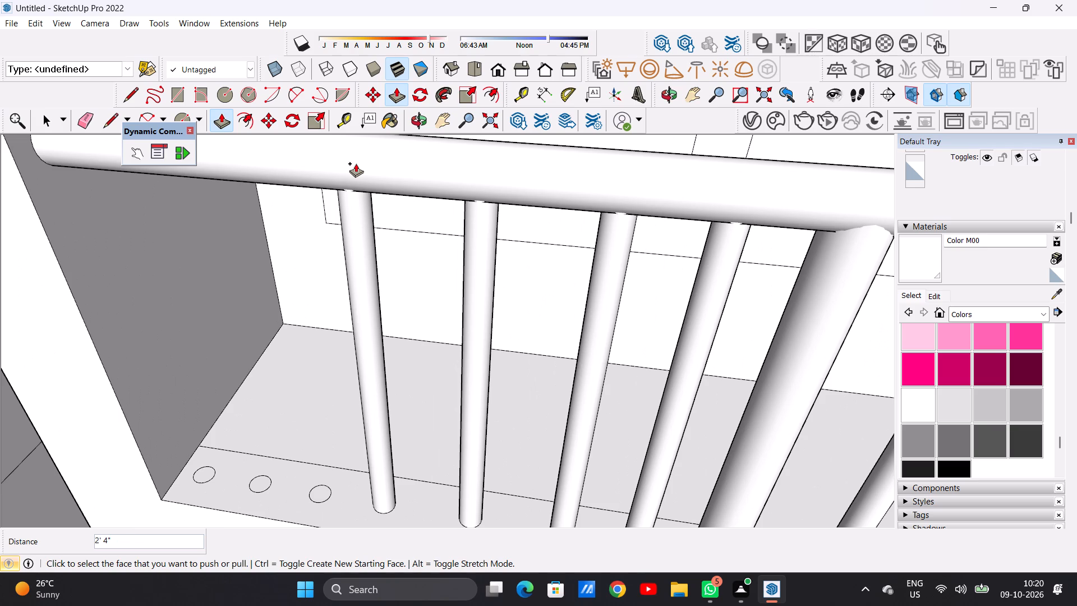
Push/Pull the fifth small circle left of the centre post up into the handrail, about 2' 3 15/16" high.
{"action": "scroll", "coordinate": [356, 163], "scroll_direction": "up", "scroll_amount": 1}
{"action": "scroll", "coordinate": [375, 261], "scroll_direction": "down", "scroll_amount": 10}
{"action": "scroll", "coordinate": [356, 389], "scroll_direction": "up", "scroll_amount": 9}
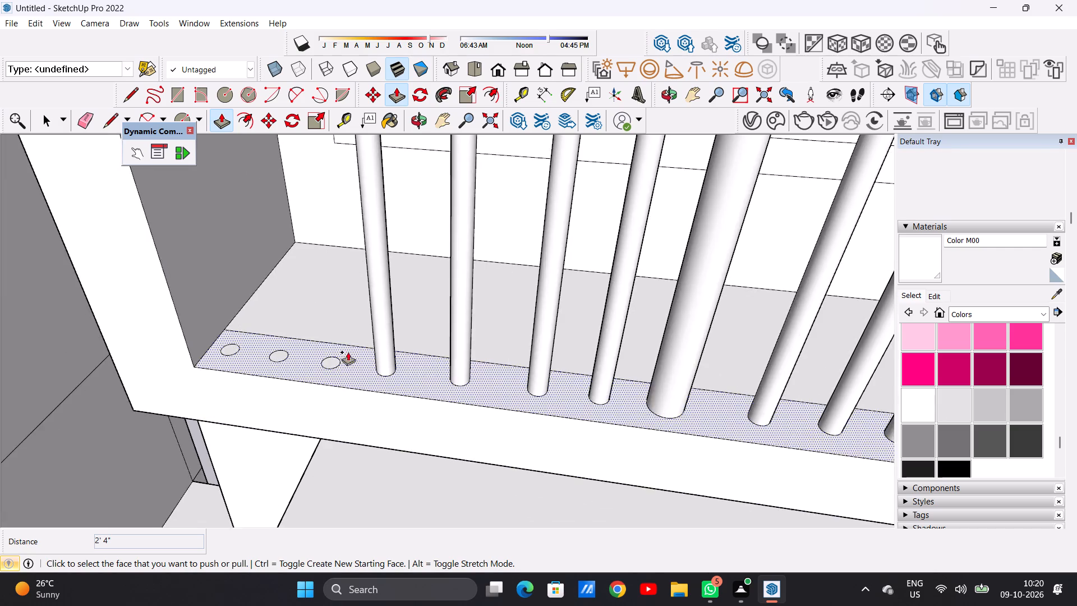
{"action": "scroll", "coordinate": [348, 352], "scroll_direction": "up", "scroll_amount": 10}
{"action": "left_click", "coordinate": [317, 385]}
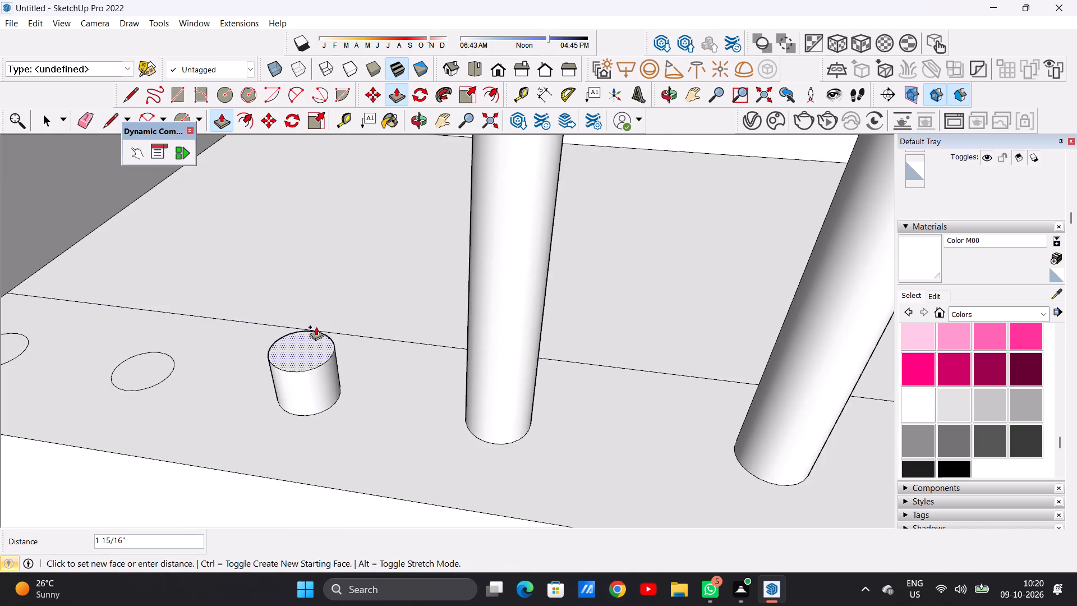
{"action": "scroll", "coordinate": [361, 344], "scroll_direction": "down", "scroll_amount": 12}
{"action": "scroll", "coordinate": [390, 347], "scroll_direction": "down", "scroll_amount": 12}
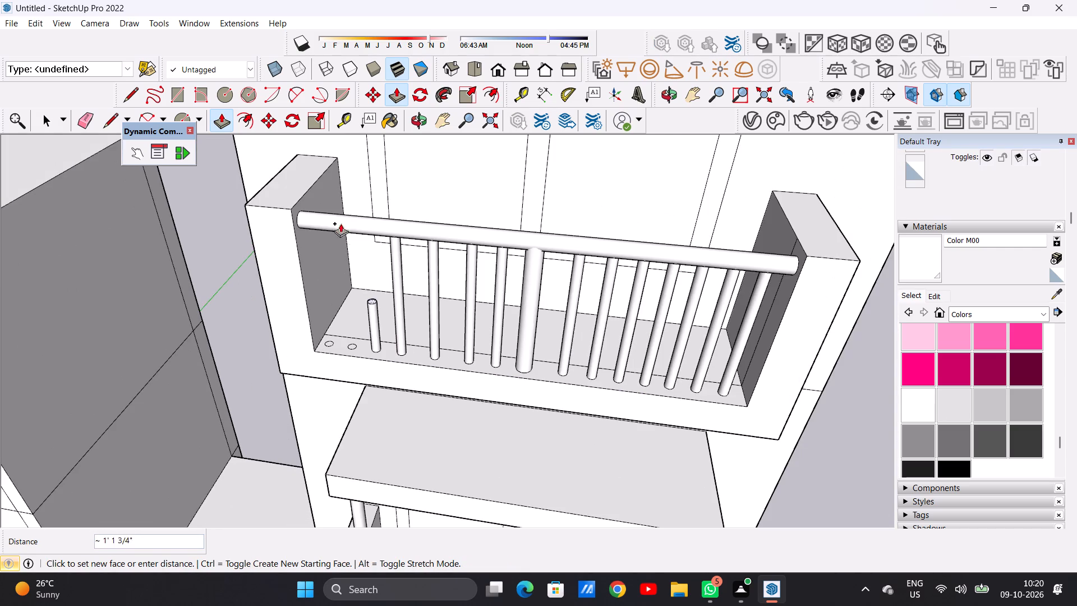
{"action": "scroll", "coordinate": [366, 224], "scroll_direction": "up", "scroll_amount": 13}
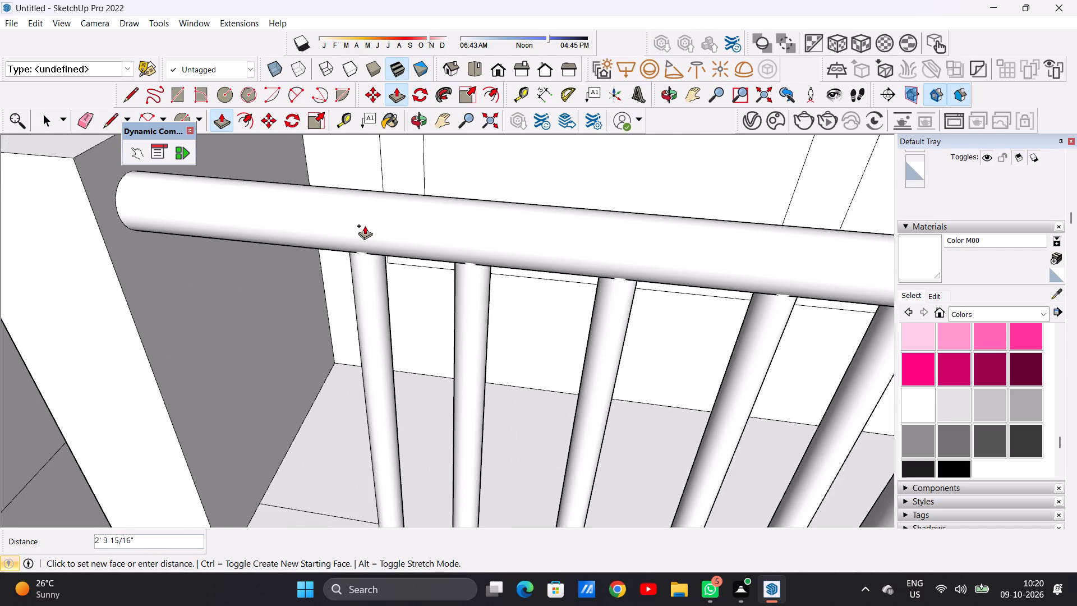
{"action": "left_click", "coordinate": [365, 226]}
Push/Pull the sixth small circle left of the centre post up into the handrail, about 2' 3 13/16" high.
{"action": "scroll", "coordinate": [380, 254], "scroll_direction": "down", "scroll_amount": 10}
{"action": "scroll", "coordinate": [358, 394], "scroll_direction": "up", "scroll_amount": 13}
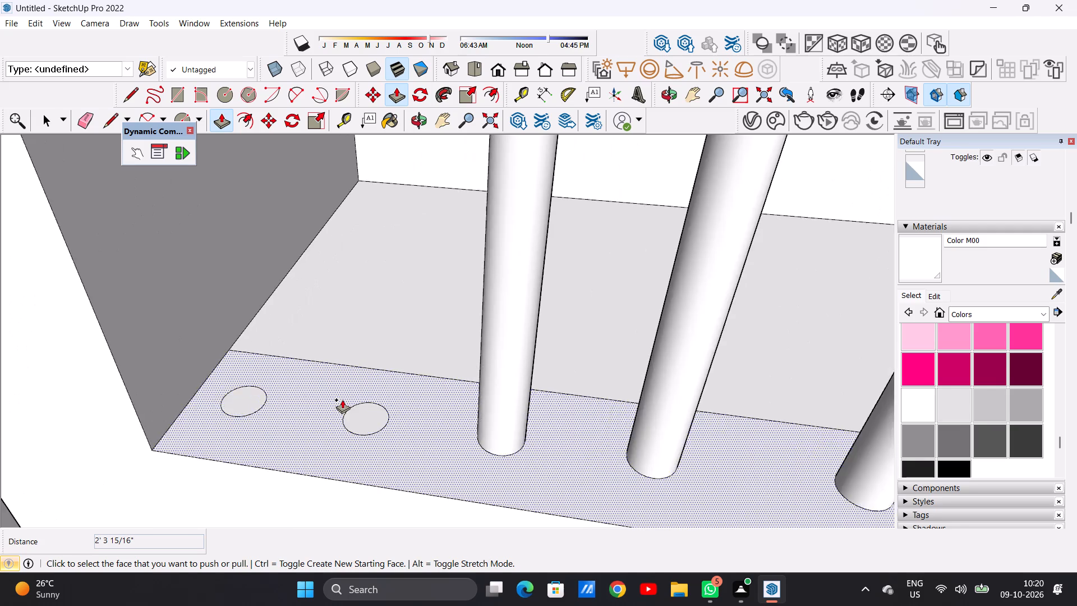
{"action": "scroll", "coordinate": [342, 400], "scroll_direction": "up", "scroll_amount": 7}
{"action": "left_click", "coordinate": [381, 434]}
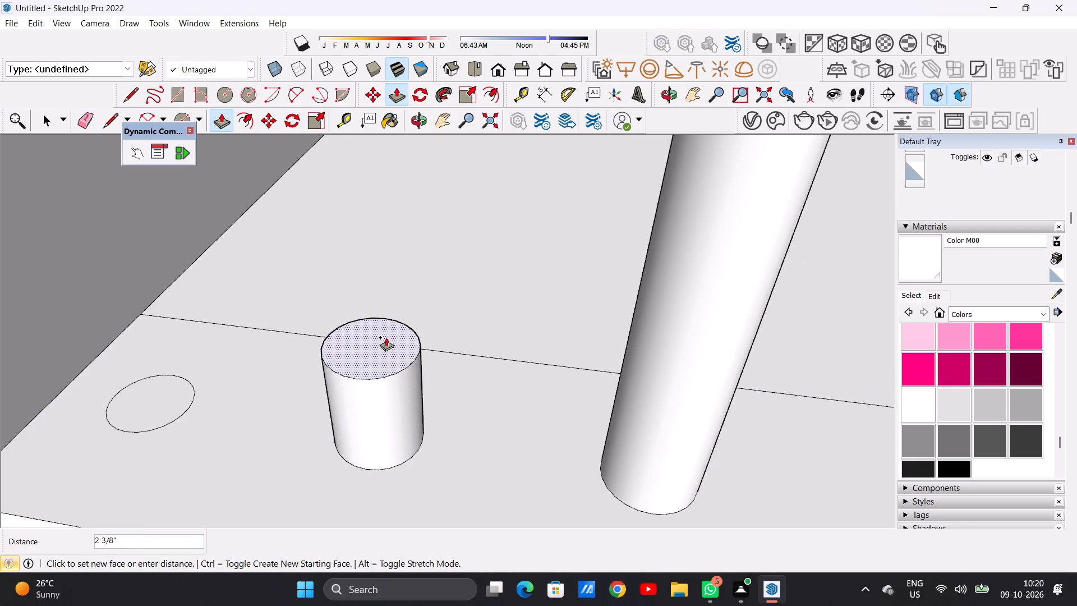
{"action": "scroll", "coordinate": [395, 371], "scroll_direction": "down", "scroll_amount": 20}
{"action": "scroll", "coordinate": [395, 371], "scroll_direction": "down", "scroll_amount": 16}
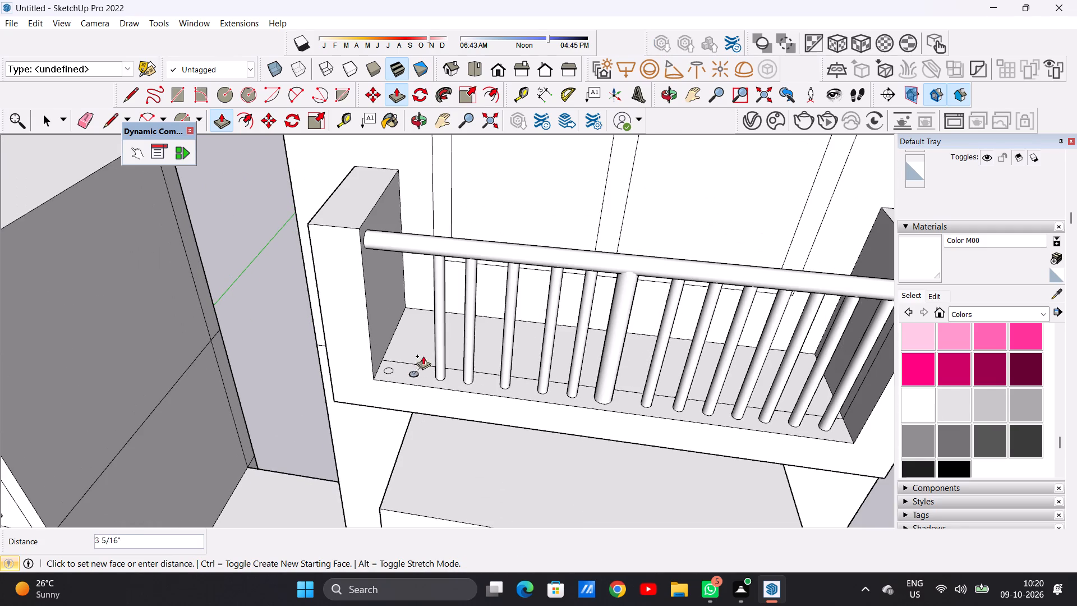
{"action": "scroll", "coordinate": [413, 251], "scroll_direction": "up", "scroll_amount": 6}
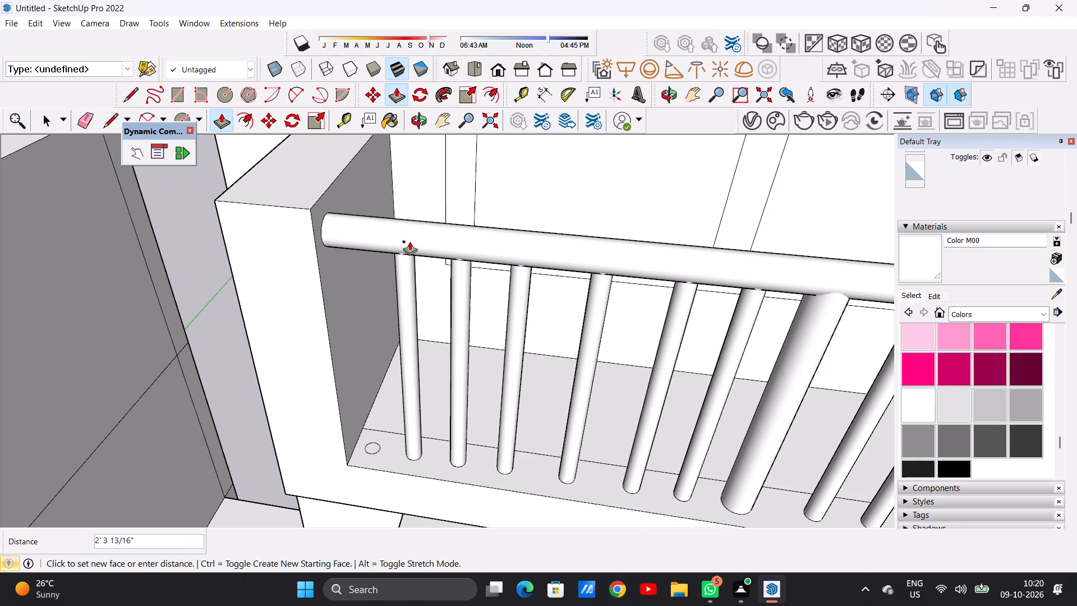
{"action": "left_click", "coordinate": [409, 241]}
Push/Pull the last small circle beside the left side wall up into the handrail, about 2' 4 13/16" high.
{"action": "scroll", "coordinate": [360, 433], "scroll_direction": "up", "scroll_amount": 9}
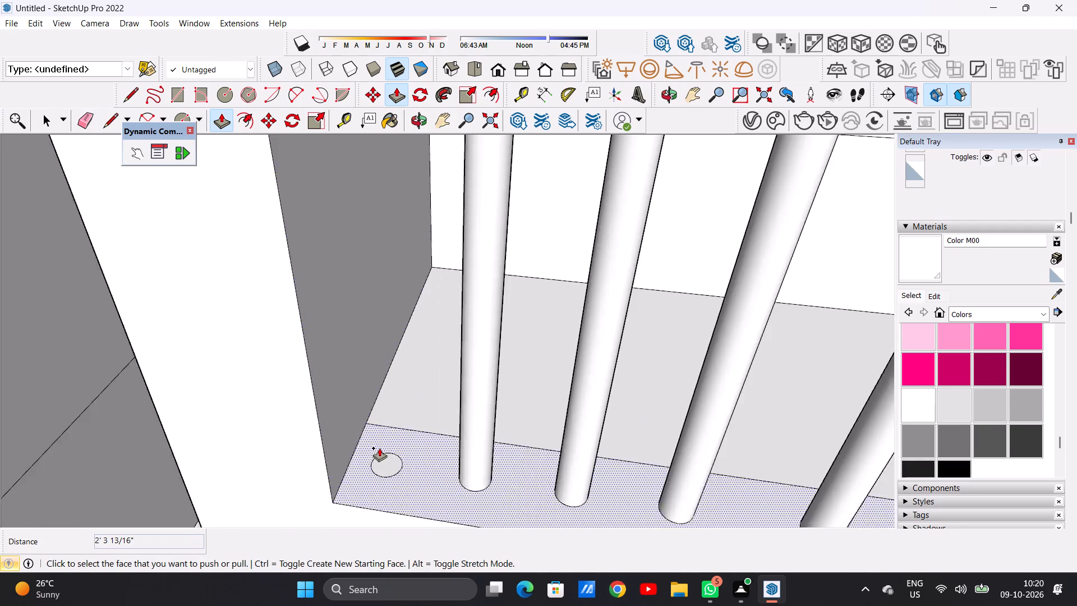
{"action": "scroll", "coordinate": [379, 448], "scroll_direction": "up", "scroll_amount": 3}
{"action": "left_click", "coordinate": [402, 476]}
{"action": "scroll", "coordinate": [389, 345], "scroll_direction": "down", "scroll_amount": 2}
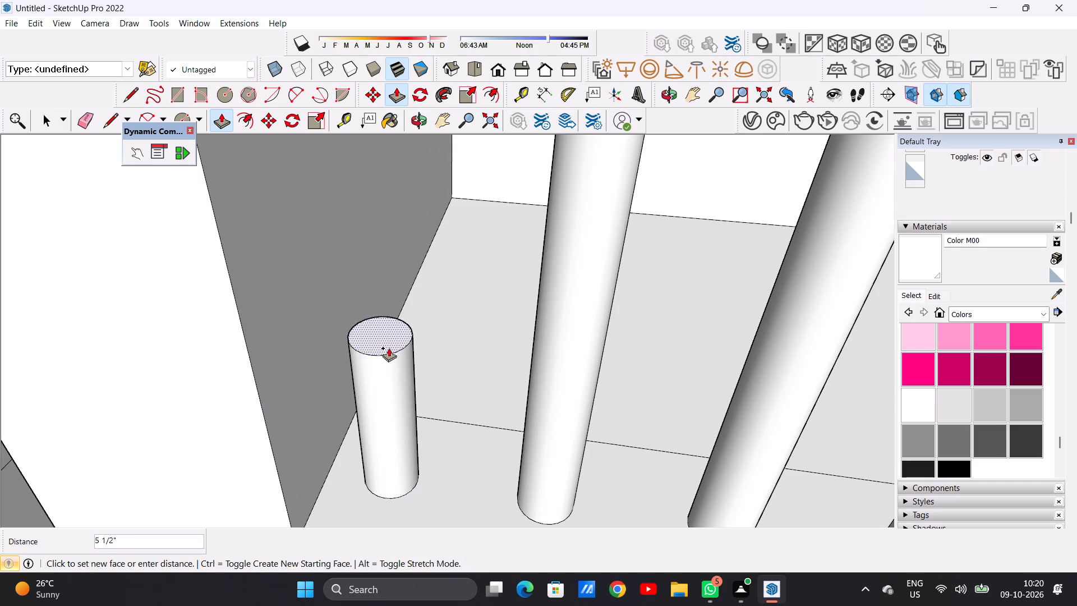
{"action": "scroll", "coordinate": [389, 348], "scroll_direction": "down", "scroll_amount": 20}
{"action": "scroll", "coordinate": [389, 348], "scroll_direction": "down", "scroll_amount": 4}
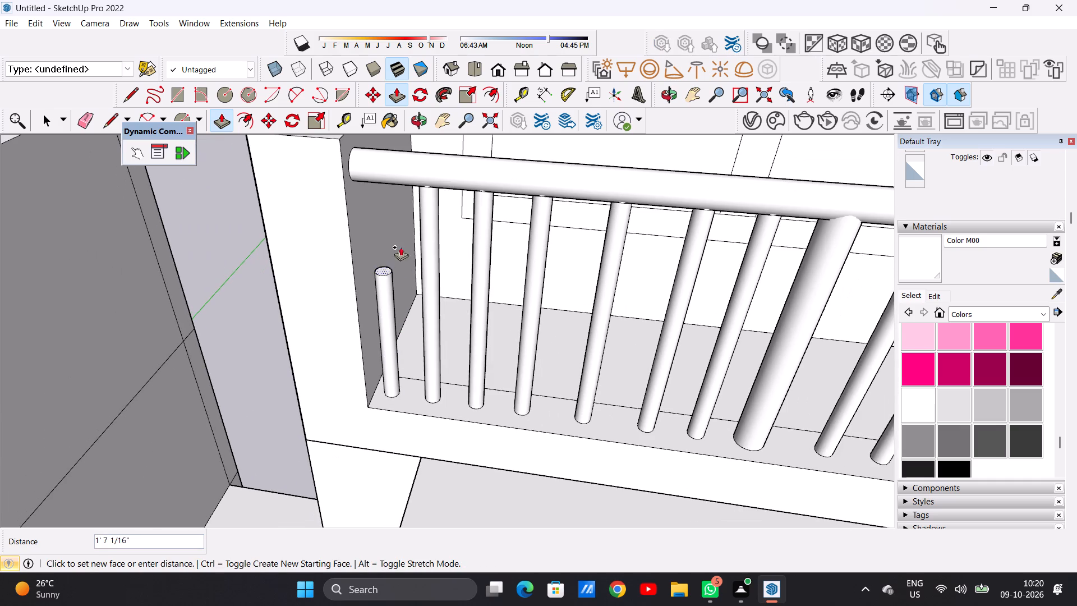
{"action": "left_click", "coordinate": [379, 160]}
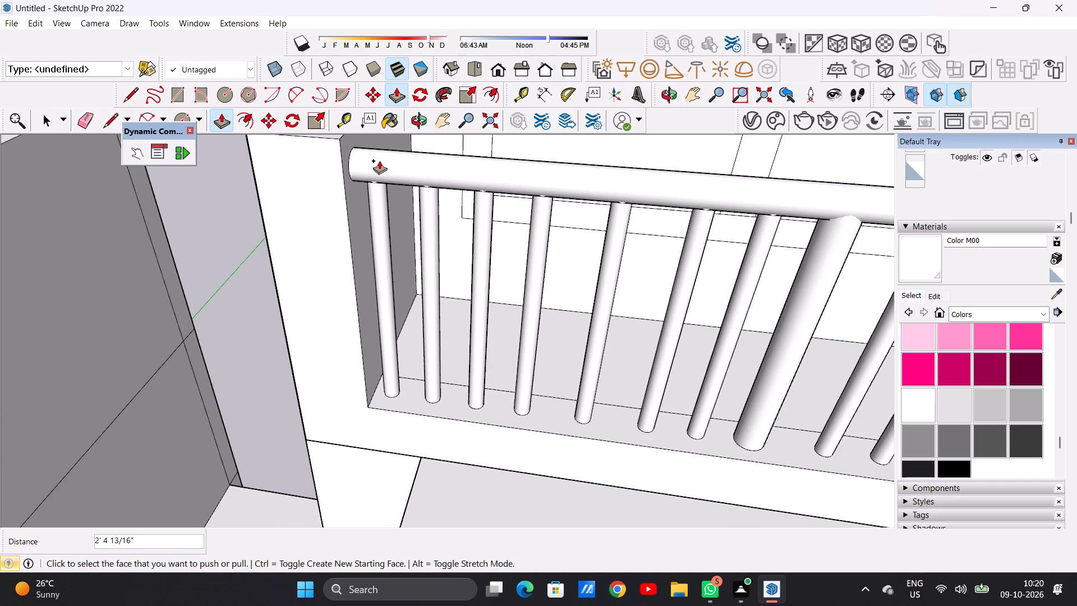
{"action": "key", "text": "space"}
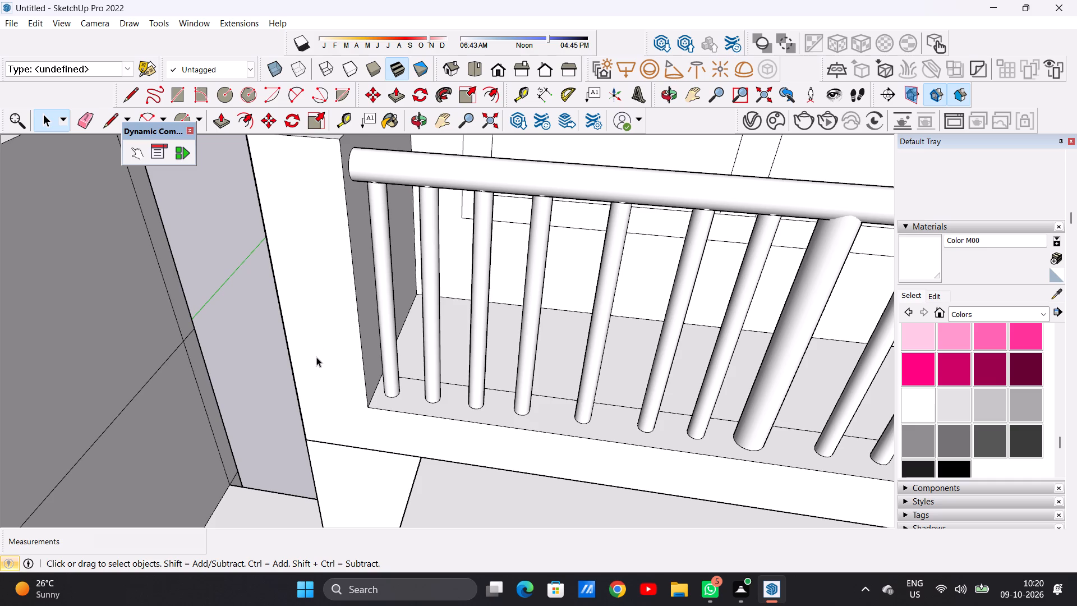
Inspect the balcony railing and window on the right tower's top storey from the front.
{"action": "scroll", "coordinate": [312, 359], "scroll_direction": "down", "scroll_amount": 3}
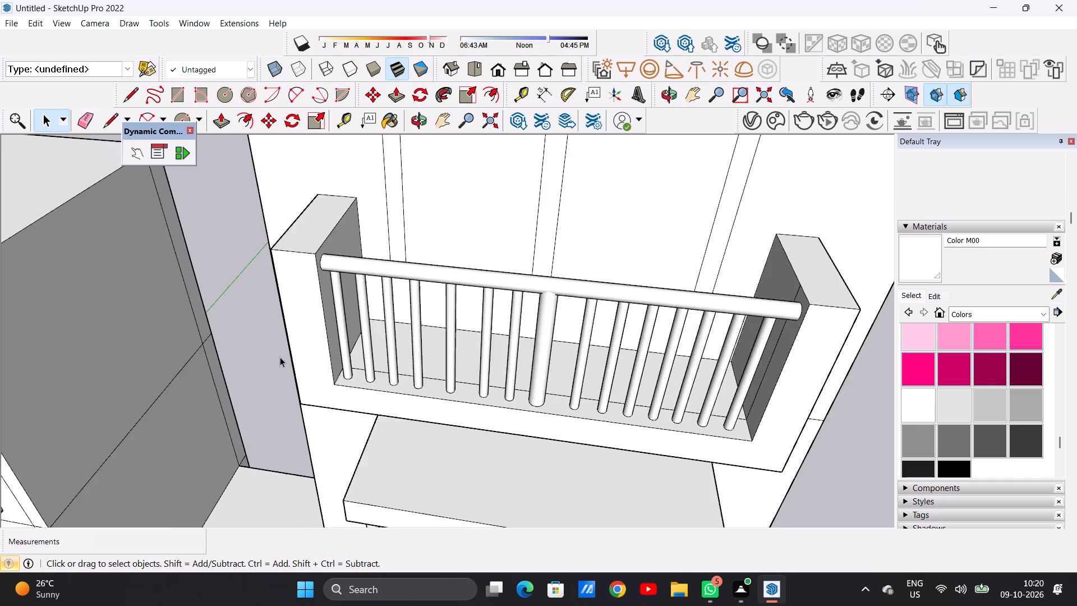
{"action": "scroll", "coordinate": [280, 357], "scroll_direction": "down", "scroll_amount": 6}
{"action": "middle_click_drag", "start_coordinate": [278, 351], "coordinate": [331, 268]}
{"action": "scroll", "coordinate": [396, 361], "scroll_direction": "down", "scroll_amount": 13}
{"action": "scroll", "coordinate": [433, 342], "scroll_direction": "up", "scroll_amount": 15}
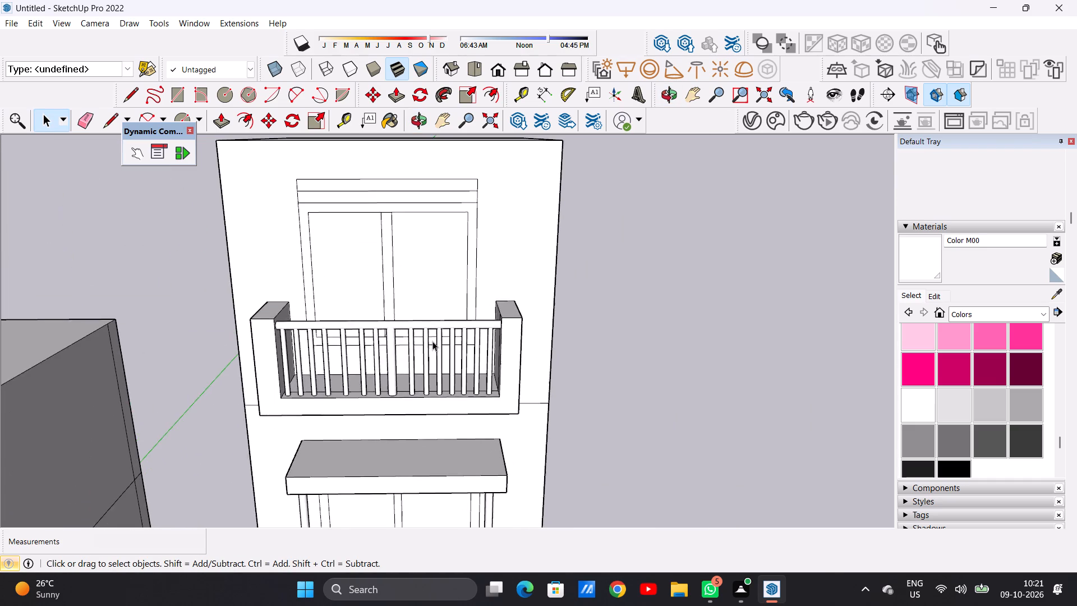
{"action": "scroll", "coordinate": [434, 352], "scroll_direction": "up", "scroll_amount": 5}
{"action": "scroll", "coordinate": [458, 372], "scroll_direction": "down", "scroll_amount": 8}
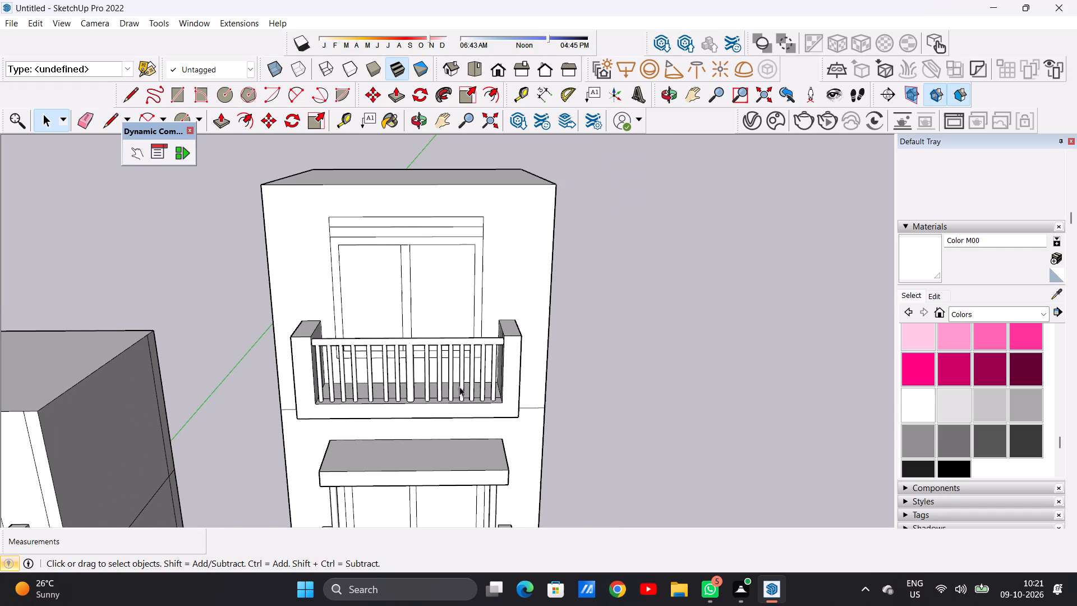
Examine the lower storeys' balconies, with their canopies and columns, from the side and the front.
{"action": "scroll", "coordinate": [459, 385], "scroll_direction": "down", "scroll_amount": 18}
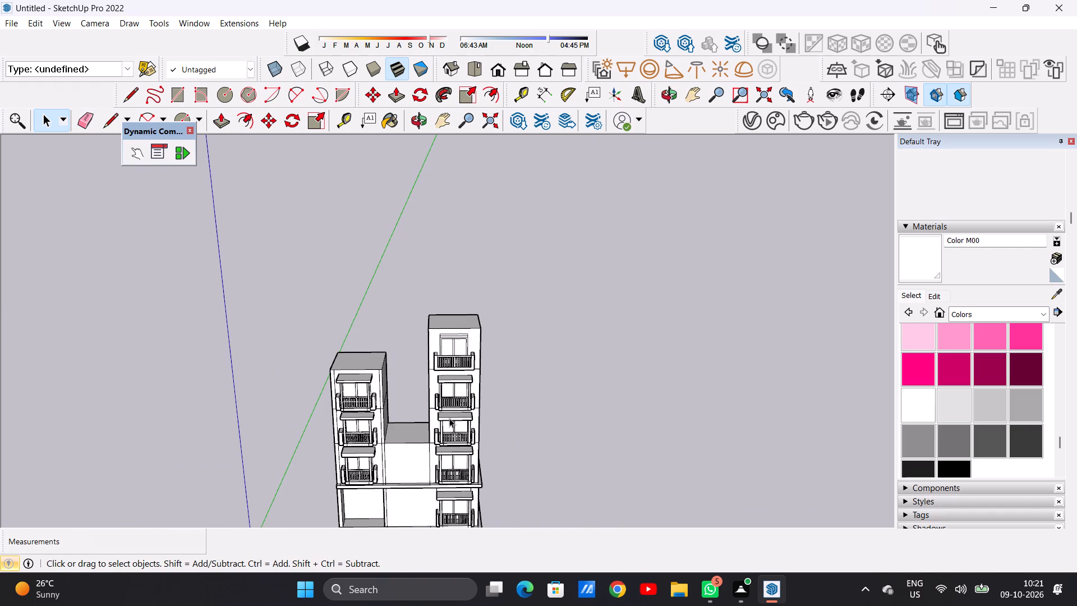
{"action": "scroll", "coordinate": [449, 410], "scroll_direction": "down", "scroll_amount": 4}
{"action": "scroll", "coordinate": [462, 492], "scroll_direction": "up", "scroll_amount": 7}
{"action": "scroll", "coordinate": [352, 455], "scroll_direction": "up", "scroll_amount": 7}
{"action": "middle_click_drag", "start_coordinate": [329, 434], "coordinate": [158, 415]}
{"action": "middle_click_drag", "start_coordinate": [538, 425], "coordinate": [443, 405]}
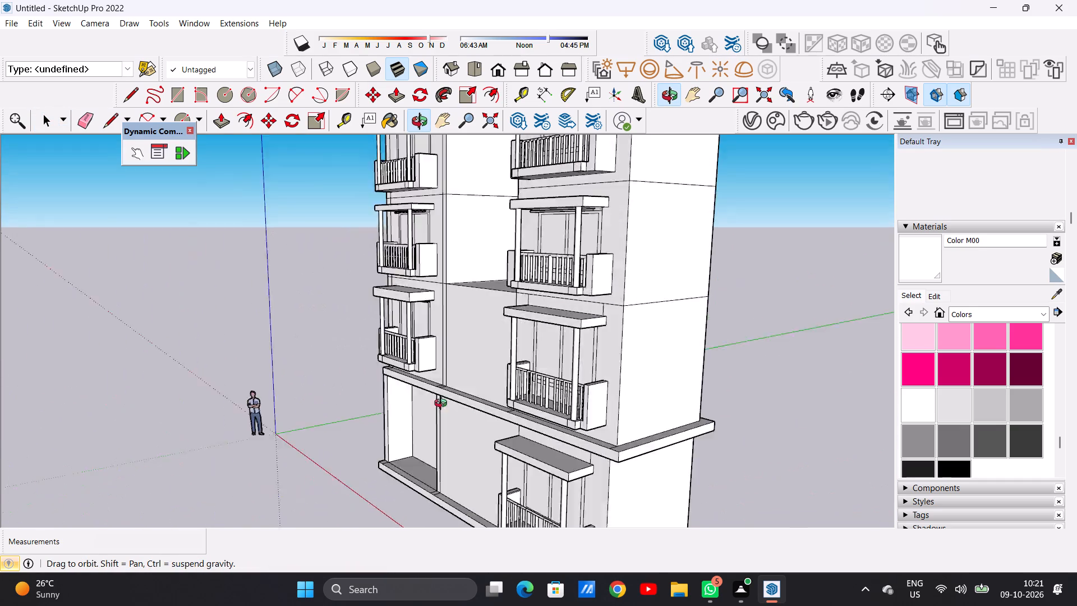
{"action": "middle_click_drag", "start_coordinate": [443, 405], "coordinate": [411, 405]}
{"action": "scroll", "coordinate": [559, 380], "scroll_direction": "up", "scroll_amount": 14}
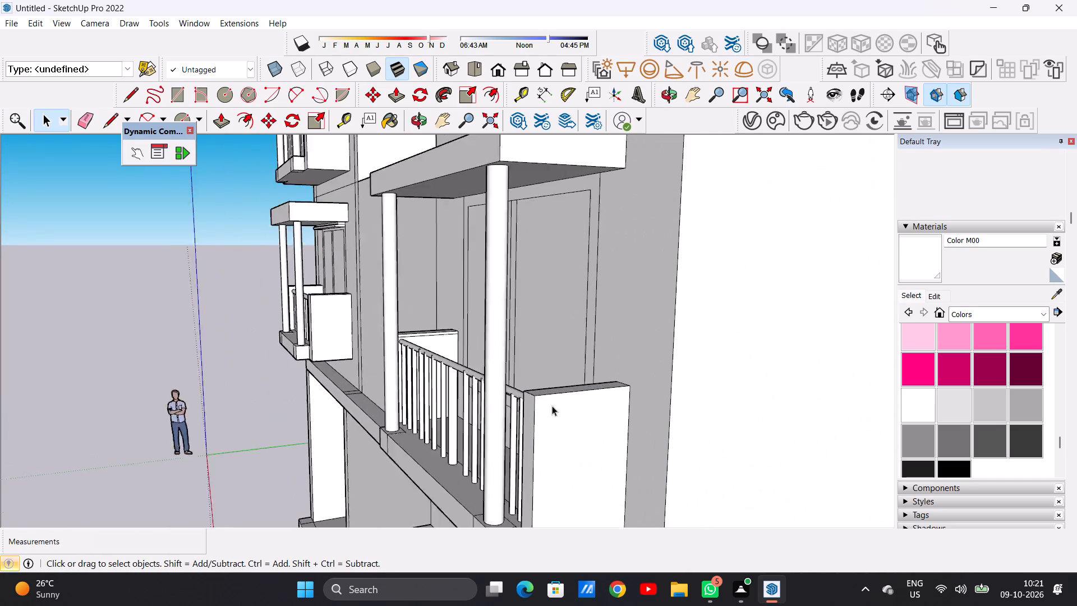
{"action": "scroll", "coordinate": [552, 406], "scroll_direction": "up", "scroll_amount": 3}
{"action": "scroll", "coordinate": [528, 401], "scroll_direction": "down", "scroll_amount": 19}
{"action": "middle_click_drag", "start_coordinate": [436, 394], "coordinate": [639, 377]}
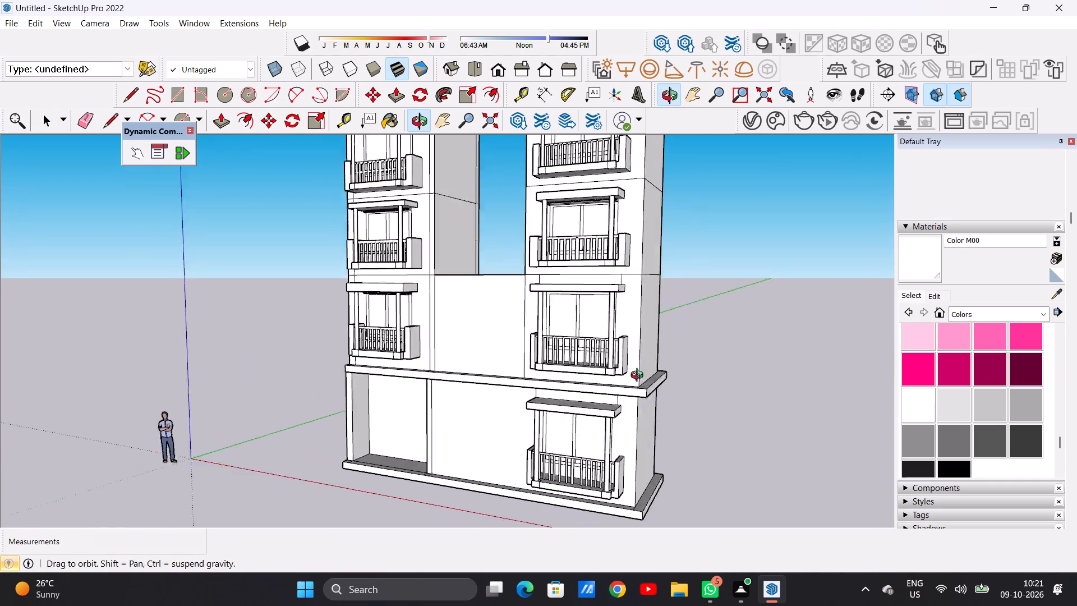
{"action": "middle_click_drag", "start_coordinate": [639, 377], "coordinate": [646, 376]}
{"action": "middle_click_drag", "start_coordinate": [356, 392], "coordinate": [431, 400]}
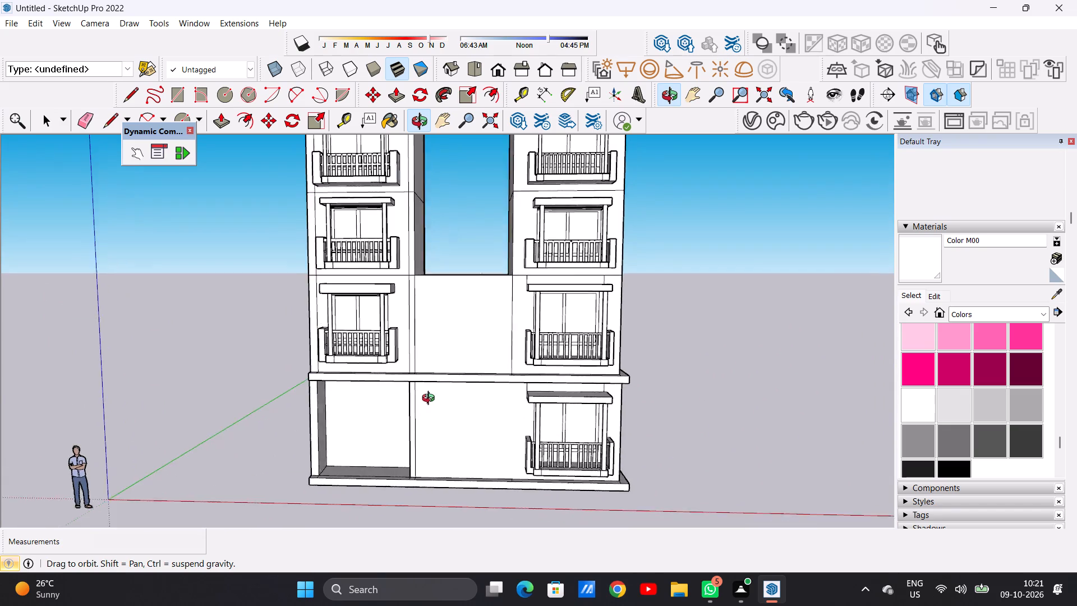
{"action": "middle_click_drag", "start_coordinate": [431, 400], "coordinate": [443, 397]}
Compare the right tower's top-storey balcony with the balconies below, from the front and from above.
{"action": "scroll", "coordinate": [397, 455], "scroll_direction": "down", "scroll_amount": 11}
{"action": "scroll", "coordinate": [478, 290], "scroll_direction": "up", "scroll_amount": 5}
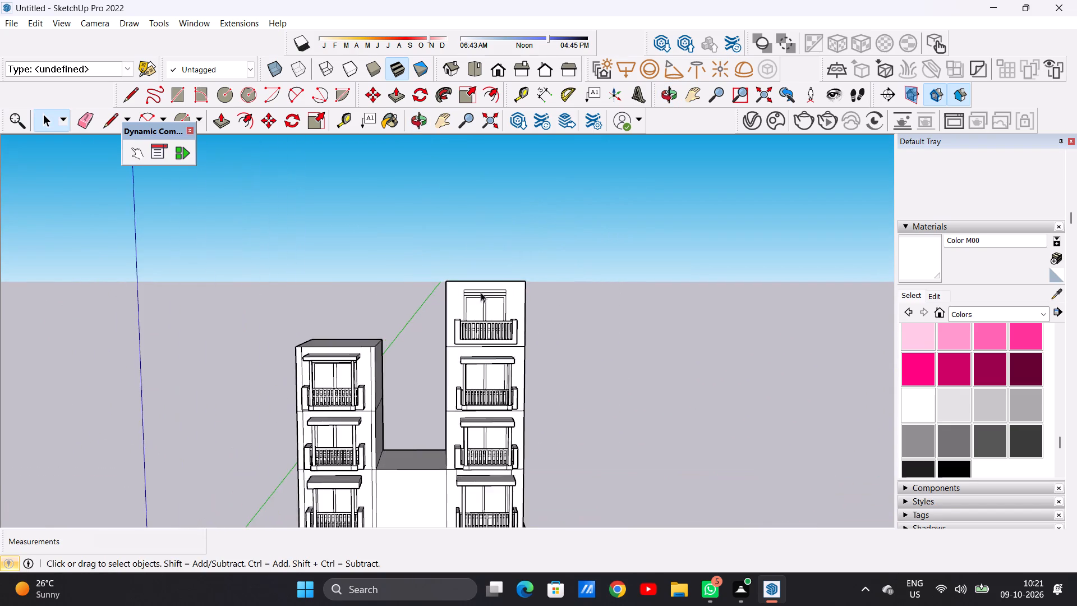
{"action": "scroll", "coordinate": [481, 292], "scroll_direction": "up", "scroll_amount": 15}
{"action": "scroll", "coordinate": [462, 377], "scroll_direction": "down", "scroll_amount": 2}
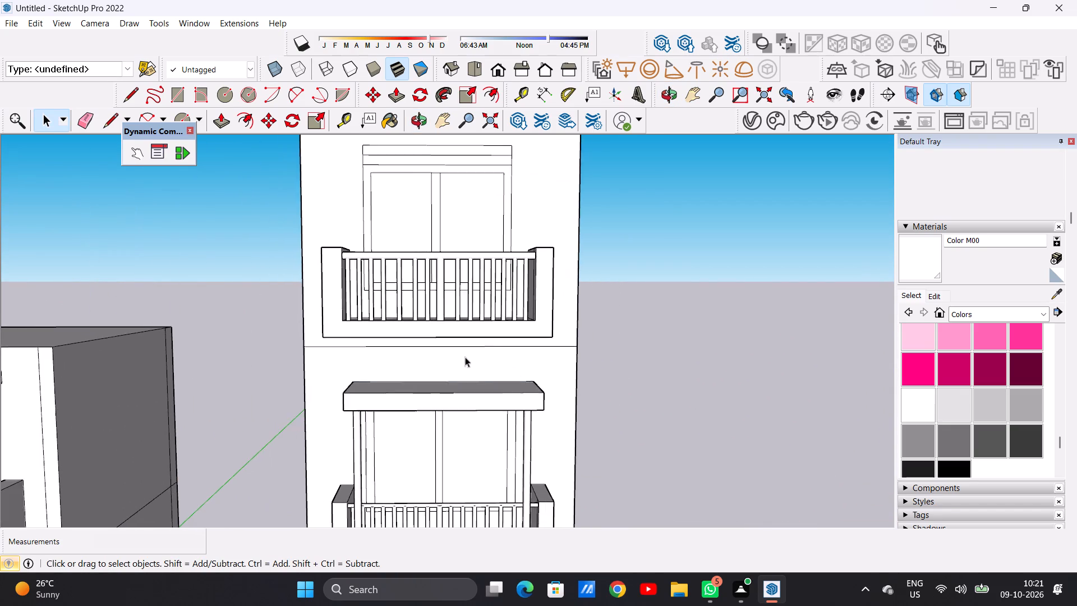
{"action": "scroll", "coordinate": [465, 357], "scroll_direction": "down", "scroll_amount": 5}
{"action": "middle_click_drag", "start_coordinate": [431, 292], "coordinate": [427, 447]}
{"action": "middle_click_drag", "start_coordinate": [451, 290], "coordinate": [445, 425]}
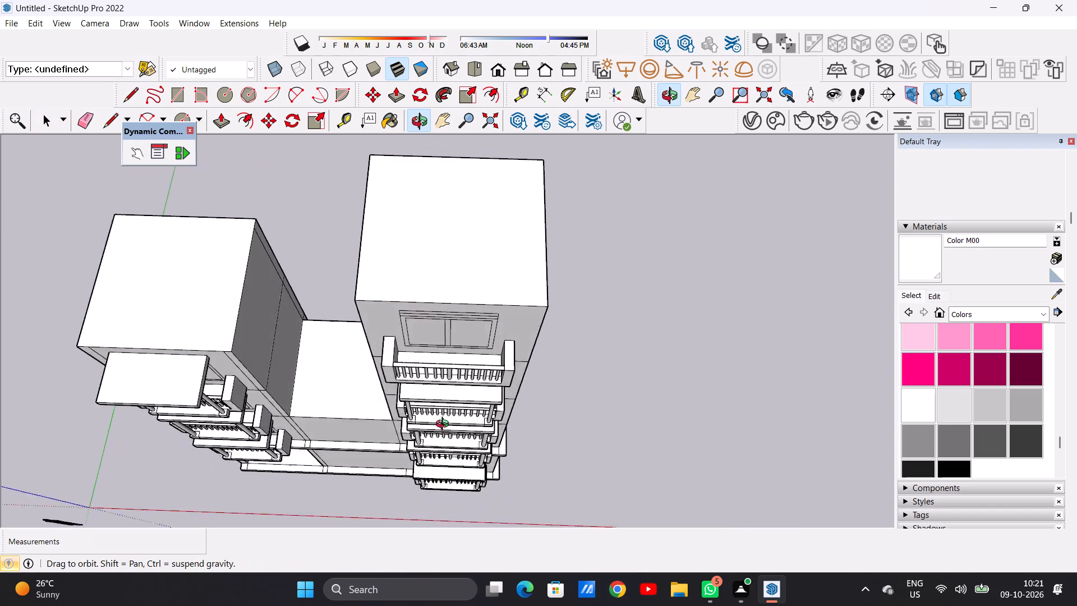
{"action": "middle_click_drag", "start_coordinate": [445, 425], "coordinate": [445, 437]}
{"action": "scroll", "coordinate": [449, 362], "scroll_direction": "up", "scroll_amount": 15}
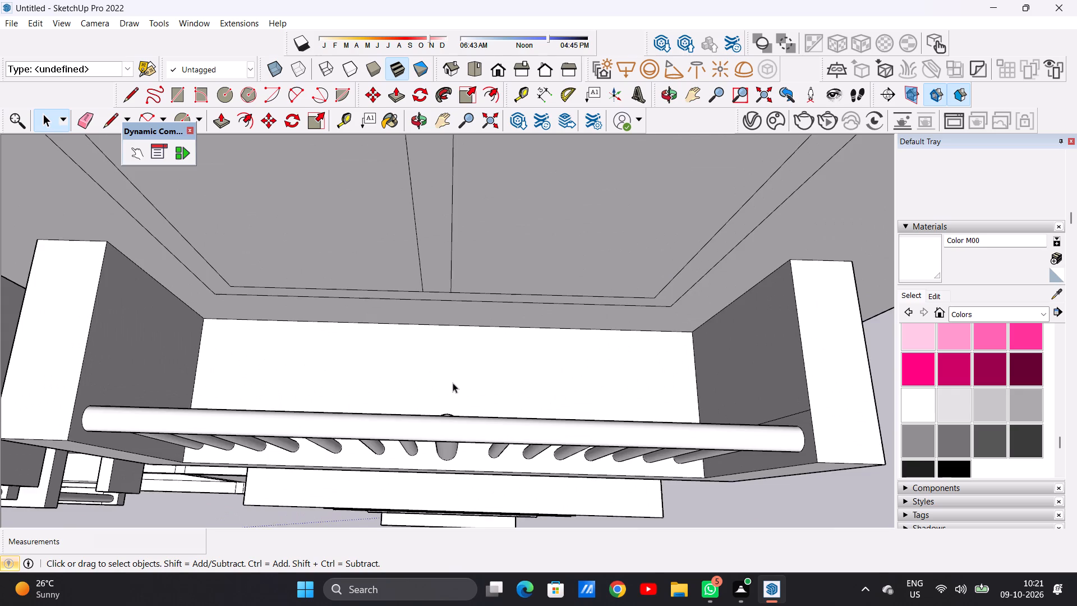
{"action": "scroll", "coordinate": [443, 383], "scroll_direction": "down", "scroll_amount": 12}
{"action": "scroll", "coordinate": [453, 352], "scroll_direction": "down", "scroll_amount": 12}
{"action": "middle_click_drag", "start_coordinate": [488, 388], "coordinate": [478, 280]}
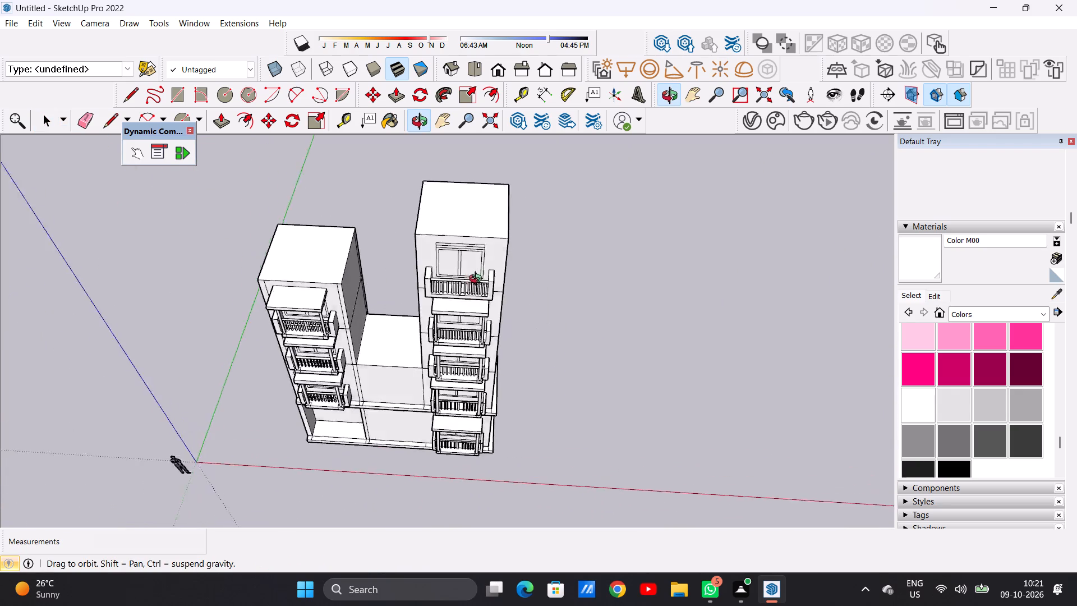
{"action": "middle_click_drag", "start_coordinate": [478, 280], "coordinate": [482, 243]}
{"action": "middle_click_drag", "start_coordinate": [471, 411], "coordinate": [477, 351]}
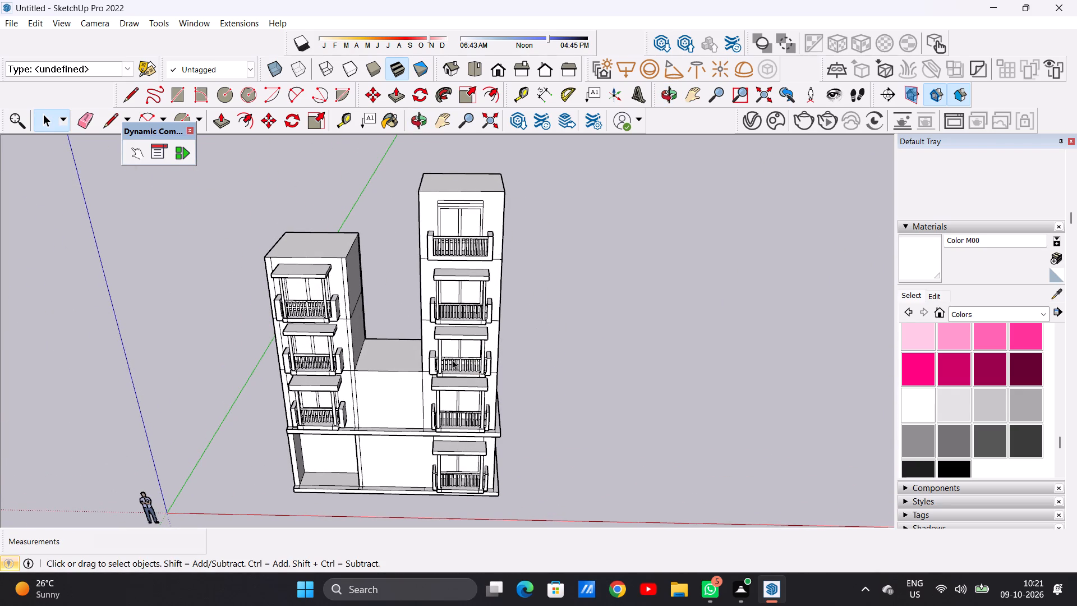
{"action": "scroll", "coordinate": [438, 453], "scroll_direction": "down", "scroll_amount": 2}
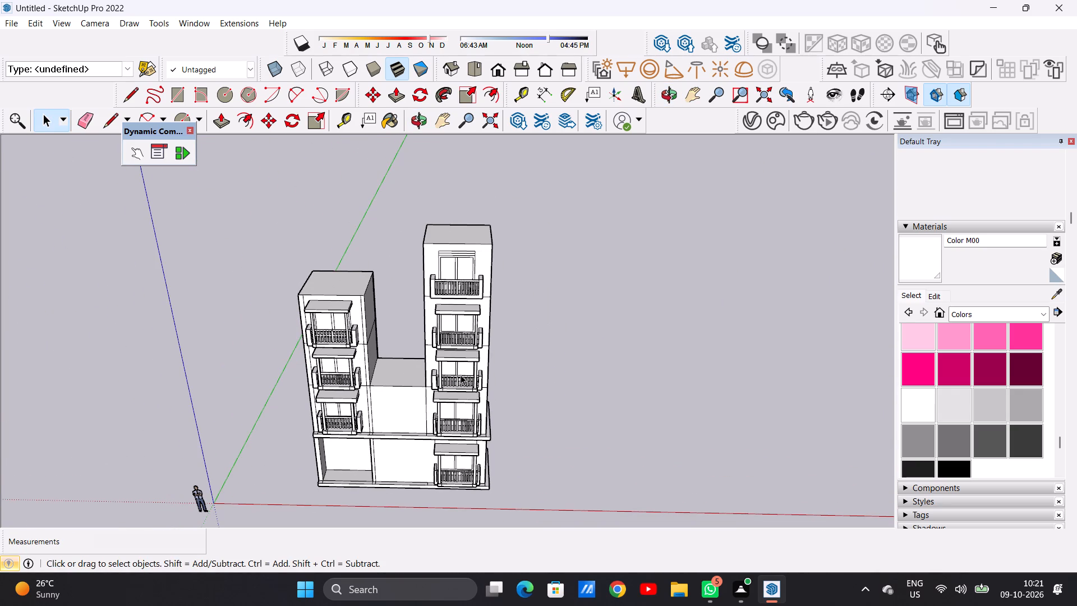
{"action": "scroll", "coordinate": [433, 446], "scroll_direction": "up", "scroll_amount": 3}
{"action": "middle_click_drag", "start_coordinate": [463, 424], "coordinate": [465, 398]}
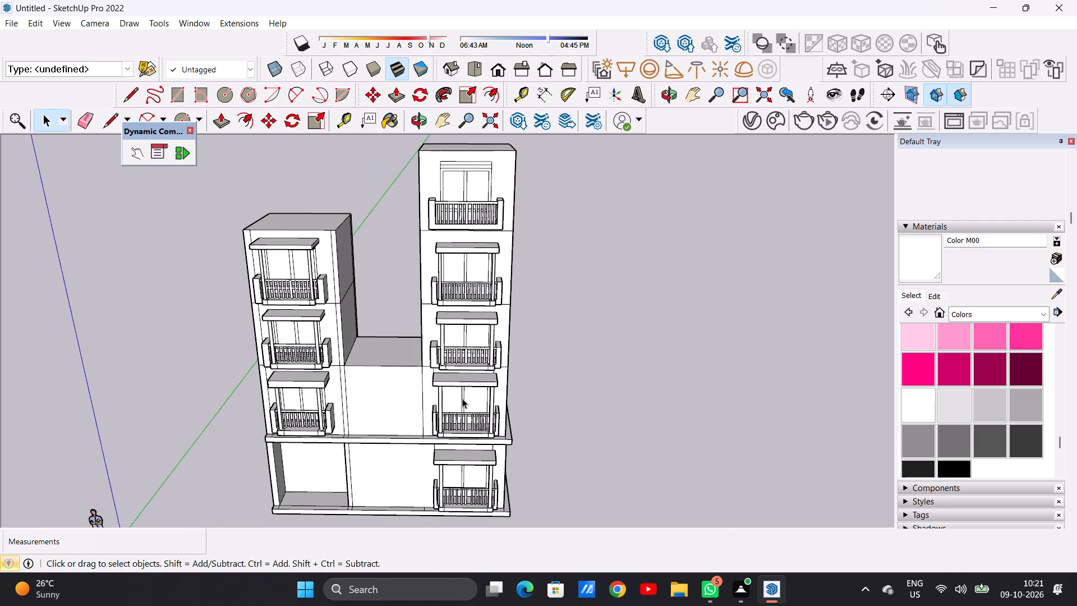
Compare the roofs and upper-storey balconies of the left and right towers from above and from the front.
{"action": "scroll", "coordinate": [495, 414], "scroll_direction": "down", "scroll_amount": 10}
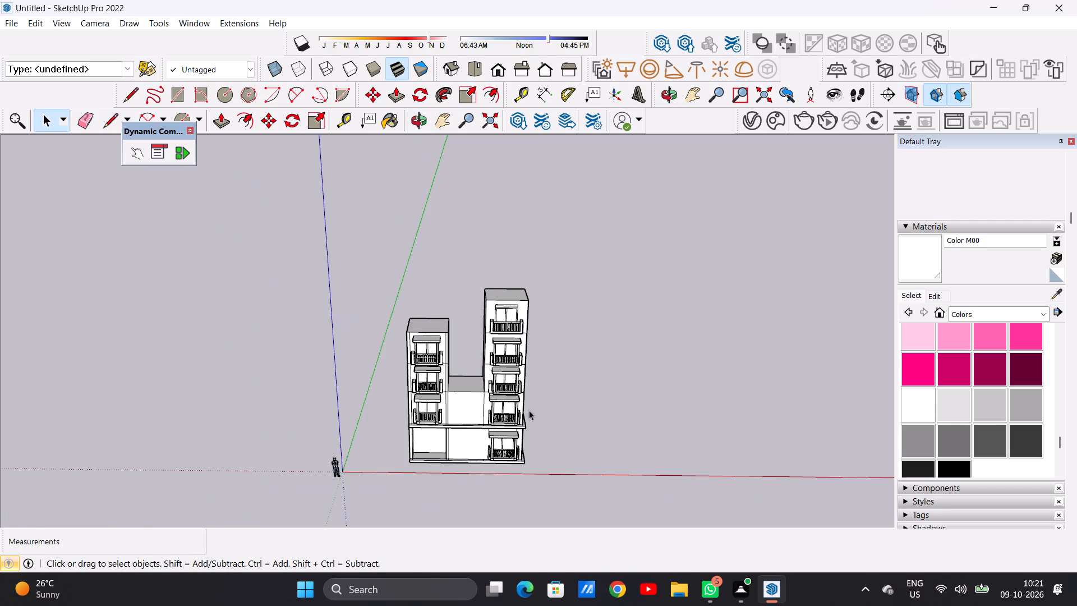
{"action": "scroll", "coordinate": [416, 356], "scroll_direction": "up", "scroll_amount": 6}
{"action": "middle_click_drag", "start_coordinate": [495, 364], "coordinate": [479, 415]}
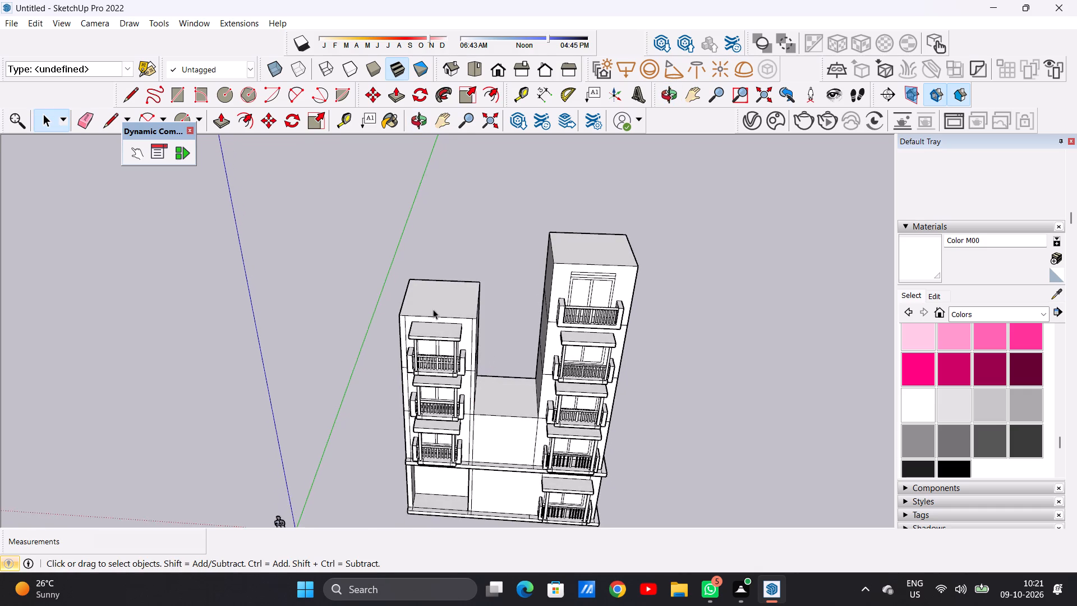
{"action": "scroll", "coordinate": [430, 287], "scroll_direction": "up", "scroll_amount": 7}
{"action": "scroll", "coordinate": [432, 310], "scroll_direction": "down", "scroll_amount": 9}
{"action": "scroll", "coordinate": [450, 306], "scroll_direction": "up", "scroll_amount": 7}
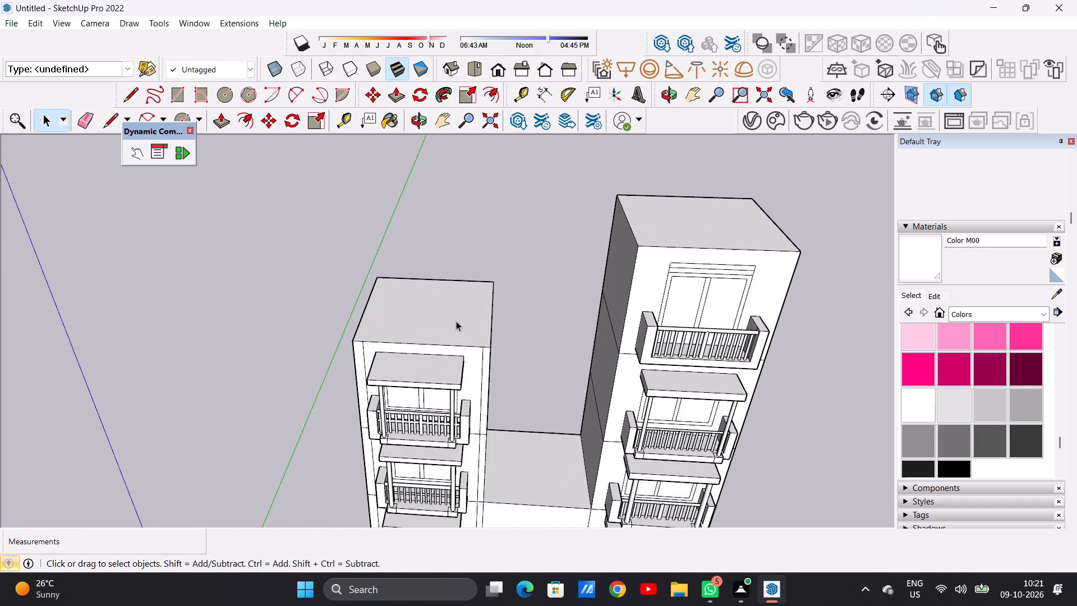
{"action": "scroll", "coordinate": [477, 334], "scroll_direction": "down", "scroll_amount": 1}
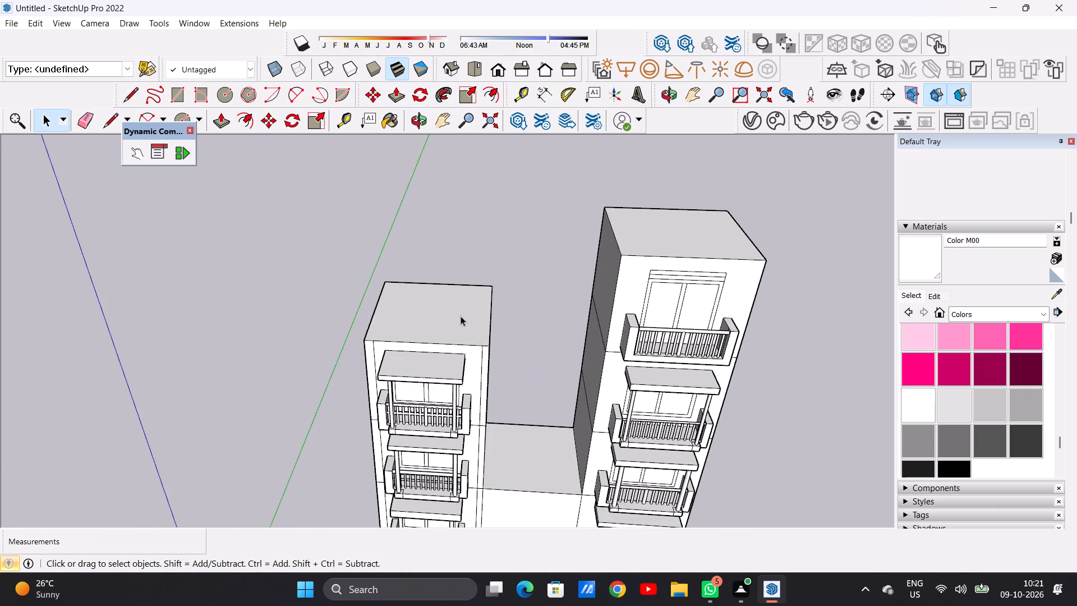
{"action": "scroll", "coordinate": [452, 316], "scroll_direction": "up", "scroll_amount": 3}
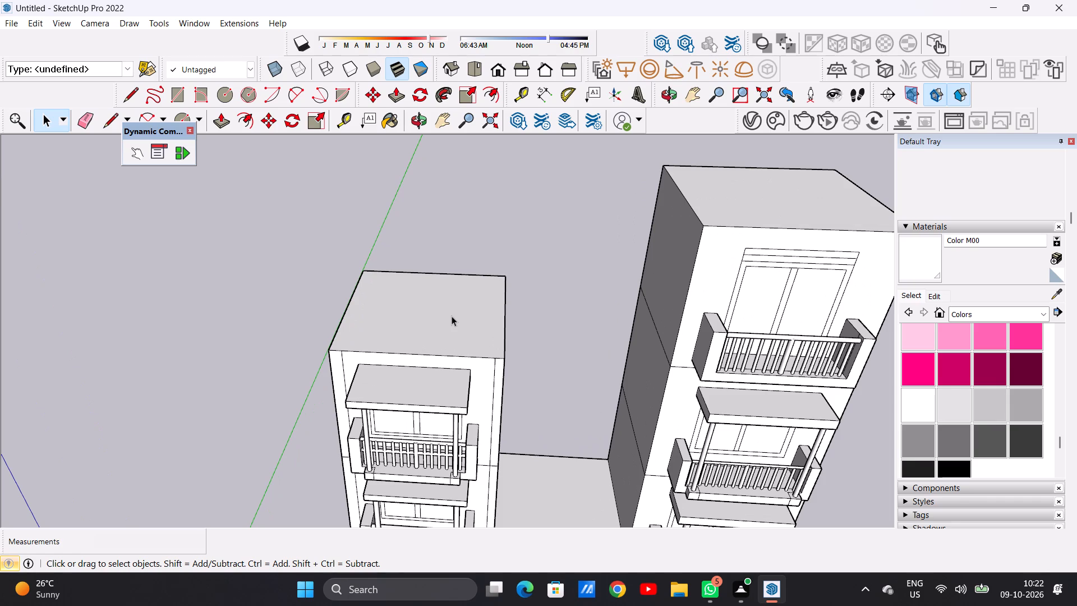
{"action": "scroll", "coordinate": [437, 339], "scroll_direction": "down", "scroll_amount": 8}
{"action": "middle_click_drag", "start_coordinate": [452, 361], "coordinate": [452, 336]}
{"action": "scroll", "coordinate": [447, 333], "scroll_direction": "up", "scroll_amount": 10}
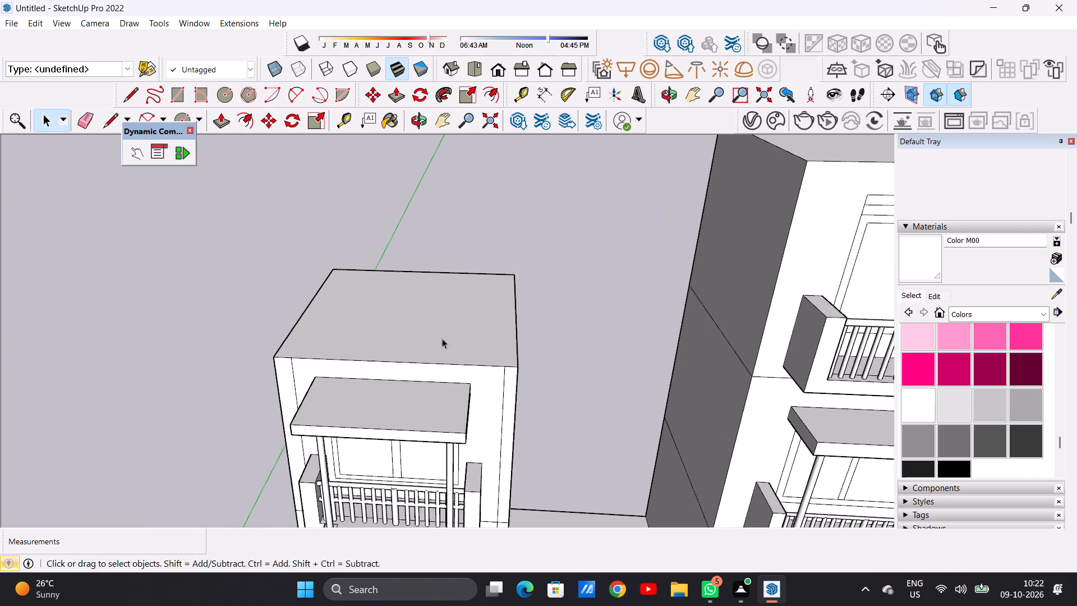
{"action": "scroll", "coordinate": [442, 338], "scroll_direction": "up", "scroll_amount": 1}
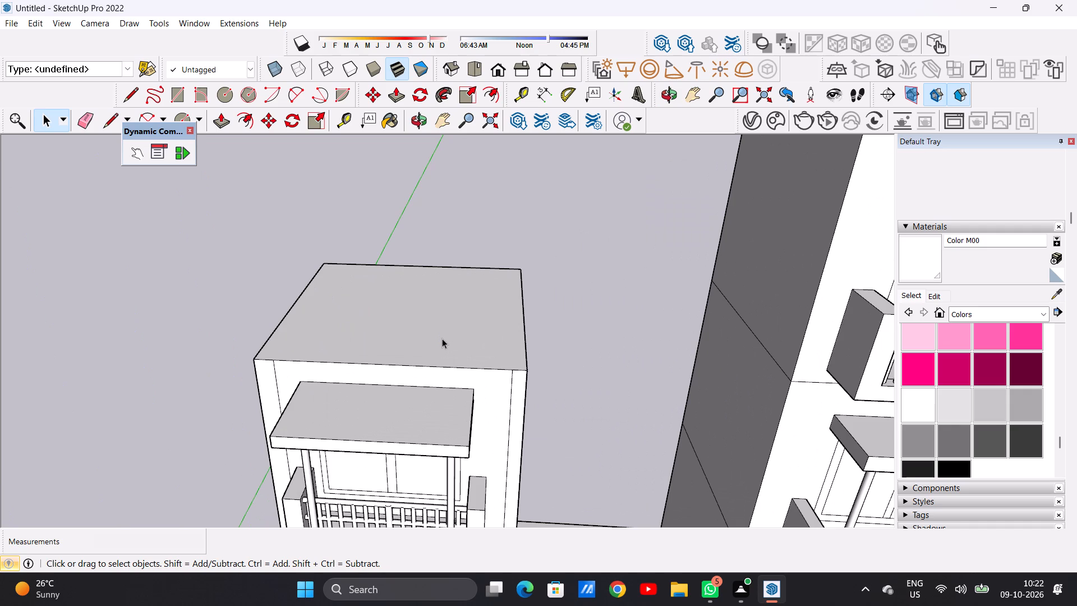
{"action": "scroll", "coordinate": [442, 338], "scroll_direction": "down", "scroll_amount": 5}
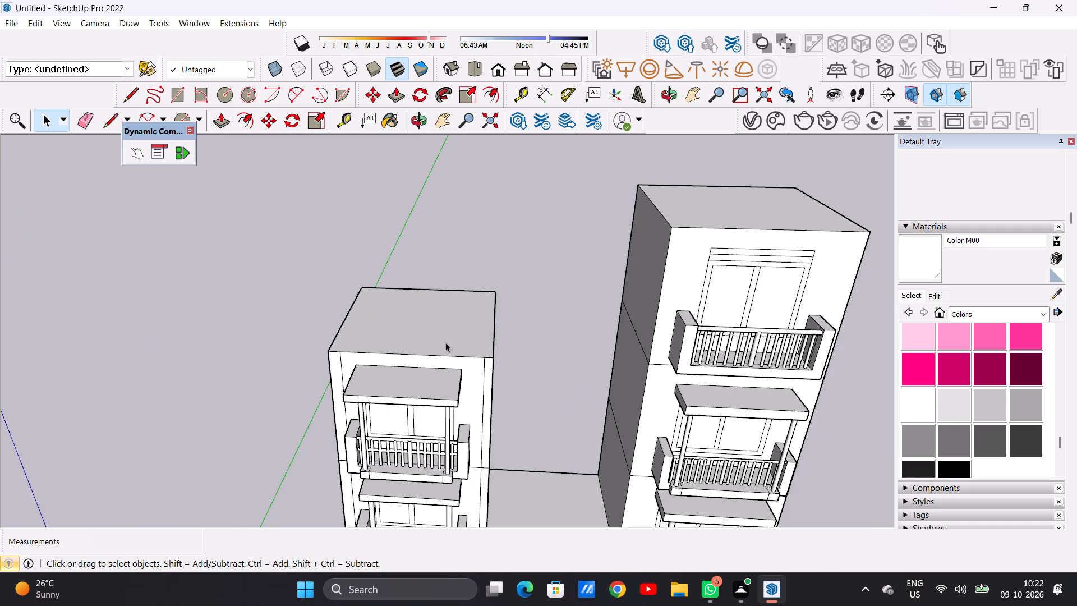
{"action": "scroll", "coordinate": [458, 343], "scroll_direction": "down", "scroll_amount": 12}
{"action": "middle_click_drag", "start_coordinate": [490, 378], "coordinate": [501, 310]}
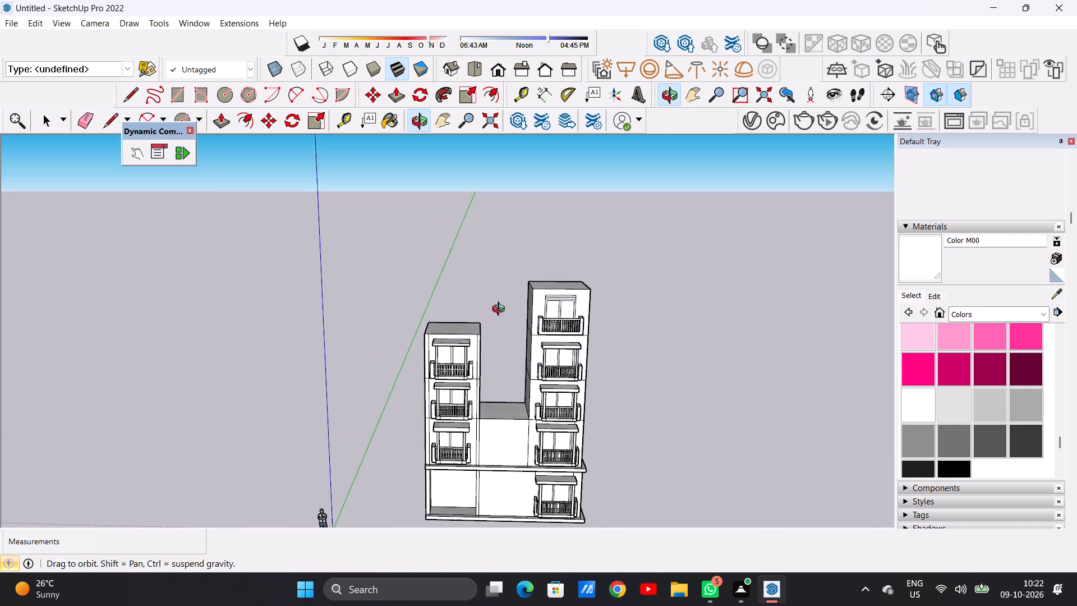
{"action": "middle_click_drag", "start_coordinate": [501, 310], "coordinate": [501, 307]}
Examine the strips above the window on the right tower's top storey from close up and at an angle.
{"action": "scroll", "coordinate": [572, 317], "scroll_direction": "up", "scroll_amount": 14}
{"action": "scroll", "coordinate": [522, 343], "scroll_direction": "down", "scroll_amount": 5}
{"action": "scroll", "coordinate": [543, 284], "scroll_direction": "up", "scroll_amount": 6}
{"action": "middle_click_drag", "start_coordinate": [560, 294], "coordinate": [452, 329]}
{"action": "scroll", "coordinate": [554, 269], "scroll_direction": "up", "scroll_amount": 2}
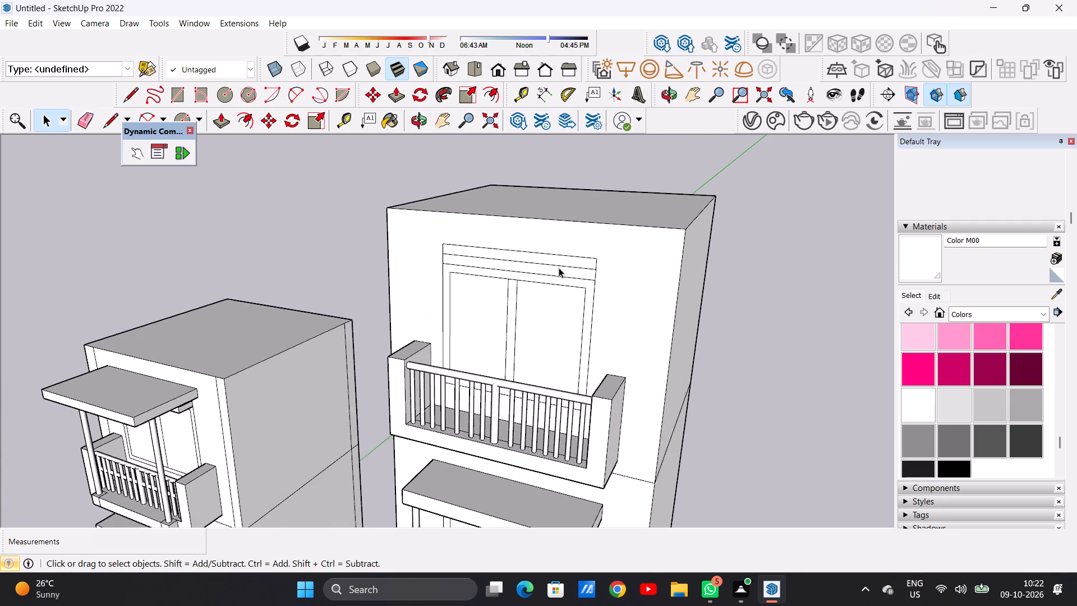
{"action": "scroll", "coordinate": [559, 268], "scroll_direction": "up", "scroll_amount": 3}
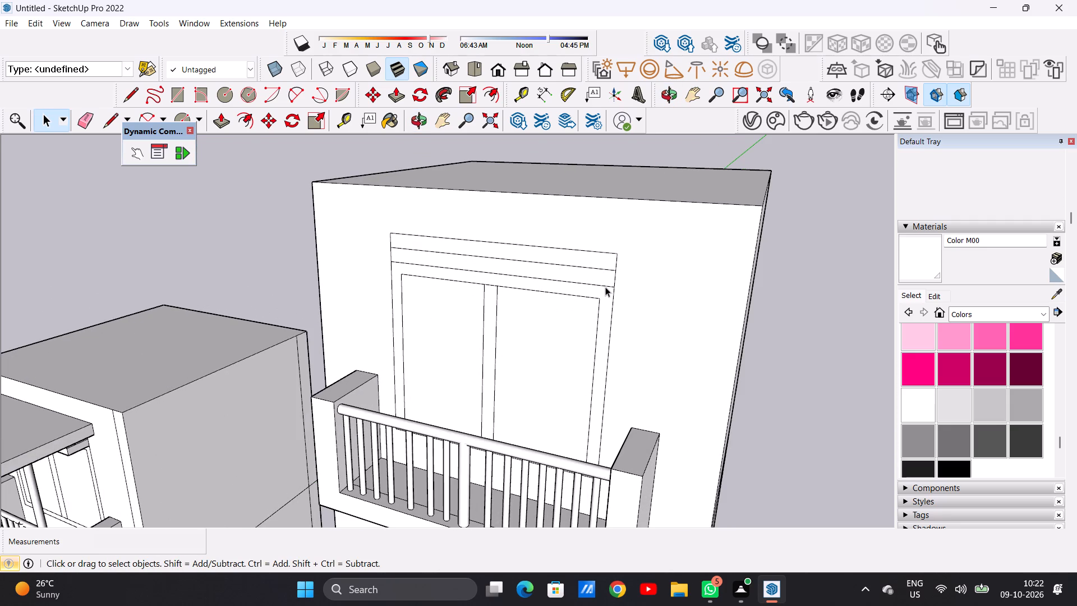
{"action": "scroll", "coordinate": [613, 287], "scroll_direction": "up", "scroll_amount": 6}
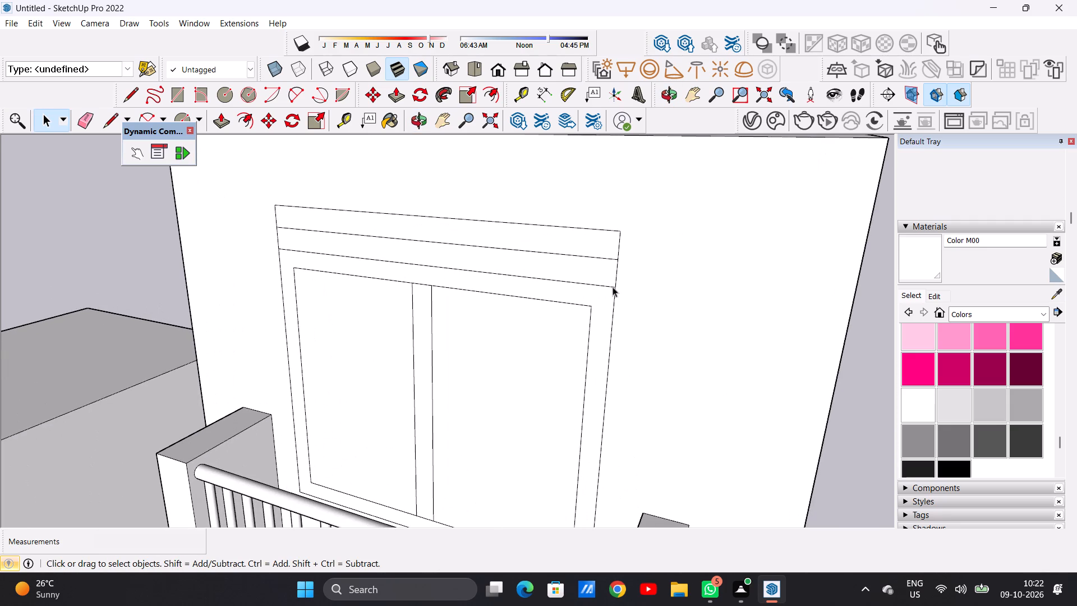
{"action": "scroll", "coordinate": [596, 316], "scroll_direction": "down", "scroll_amount": 3}
{"action": "middle_click_drag", "start_coordinate": [595, 339], "coordinate": [550, 359]}
{"action": "scroll", "coordinate": [600, 269], "scroll_direction": "up", "scroll_amount": 4}
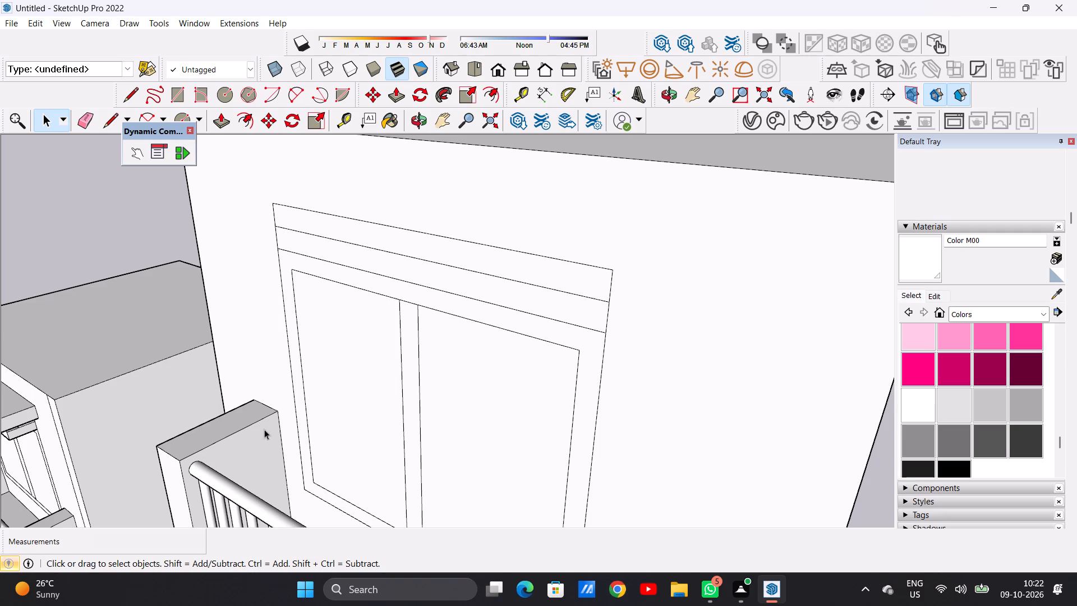
{"action": "scroll", "coordinate": [441, 352], "scroll_direction": "down", "scroll_amount": 11}
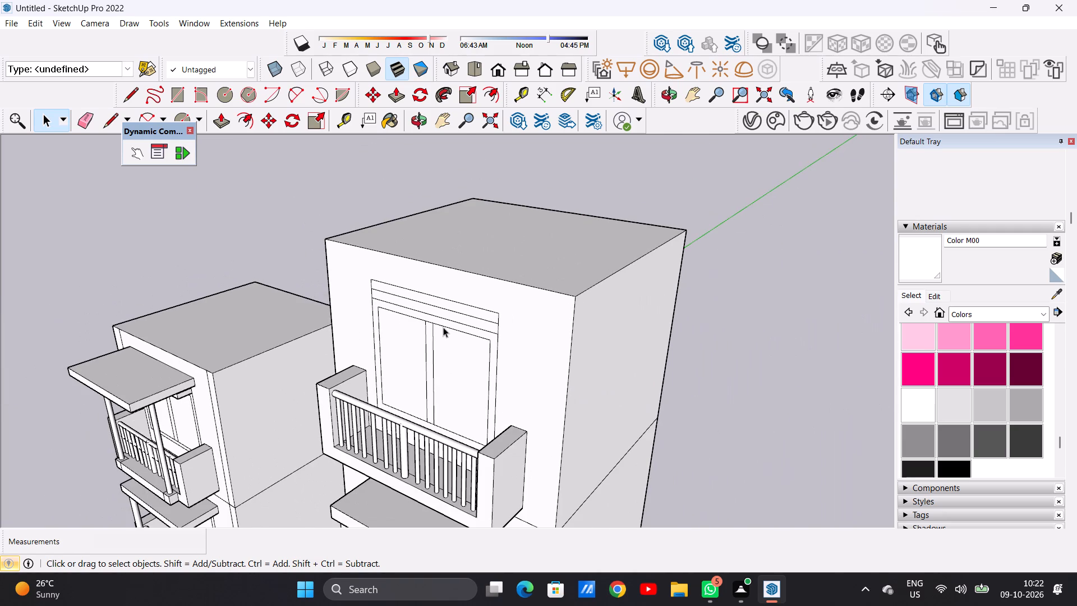
{"action": "scroll", "coordinate": [443, 327], "scroll_direction": "down", "scroll_amount": 11}
Push/Pull the uppermost strip above the right tower's top-storey window outward by about 11 5/16".
{"action": "middle_click_drag", "start_coordinate": [407, 362], "coordinate": [484, 334]}
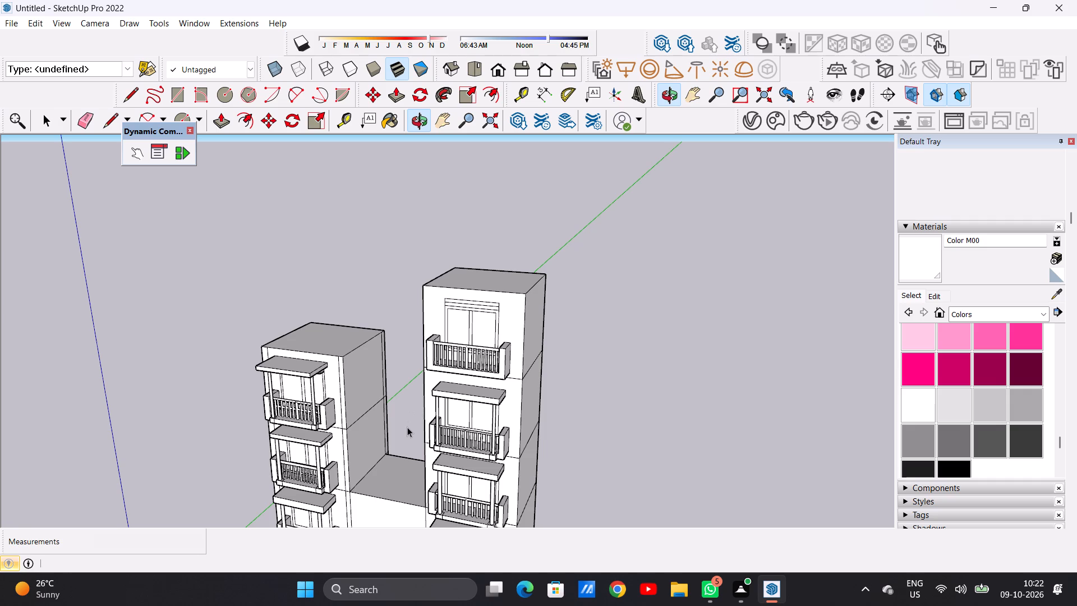
{"action": "scroll", "coordinate": [512, 285], "scroll_direction": "down", "scroll_amount": 4}
{"action": "middle_click_drag", "start_coordinate": [500, 334], "coordinate": [430, 334]}
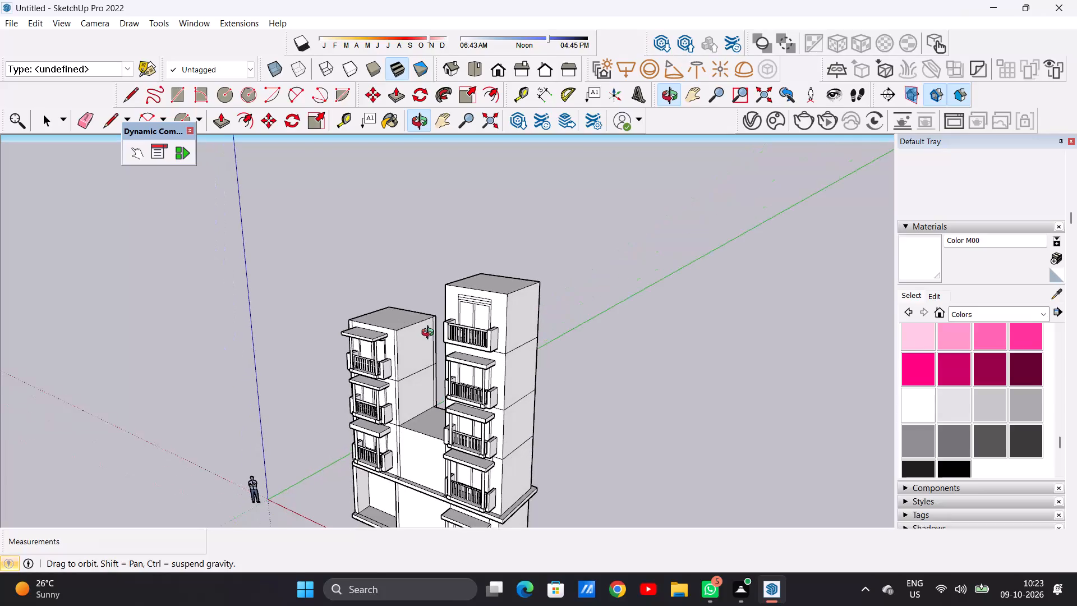
{"action": "middle_click_drag", "start_coordinate": [430, 334], "coordinate": [430, 334]}
{"action": "scroll", "coordinate": [487, 301], "scroll_direction": "up", "scroll_amount": 12}
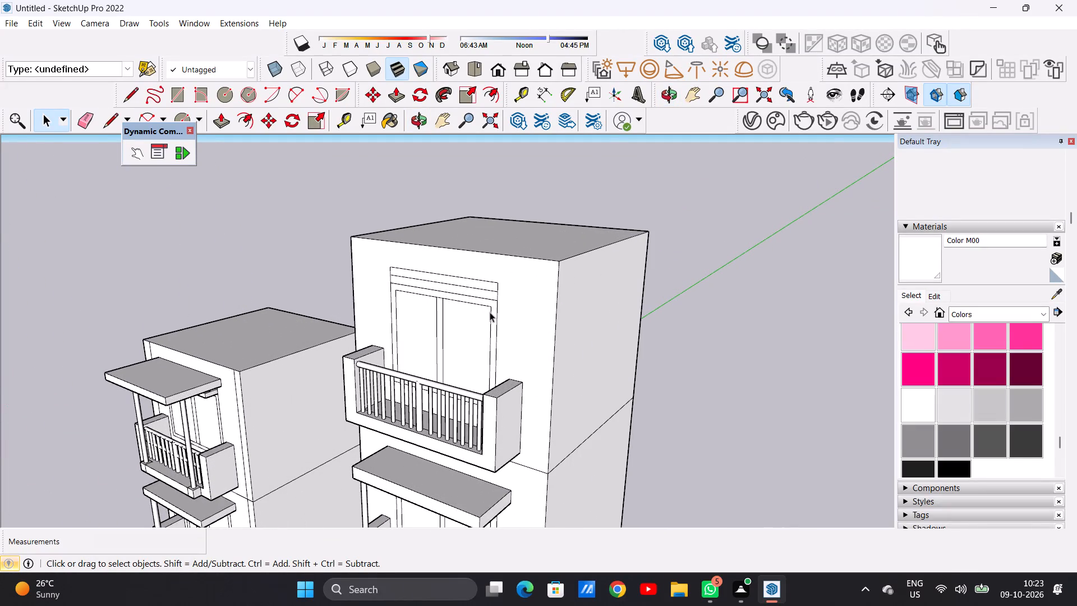
{"action": "key", "text": "p"}
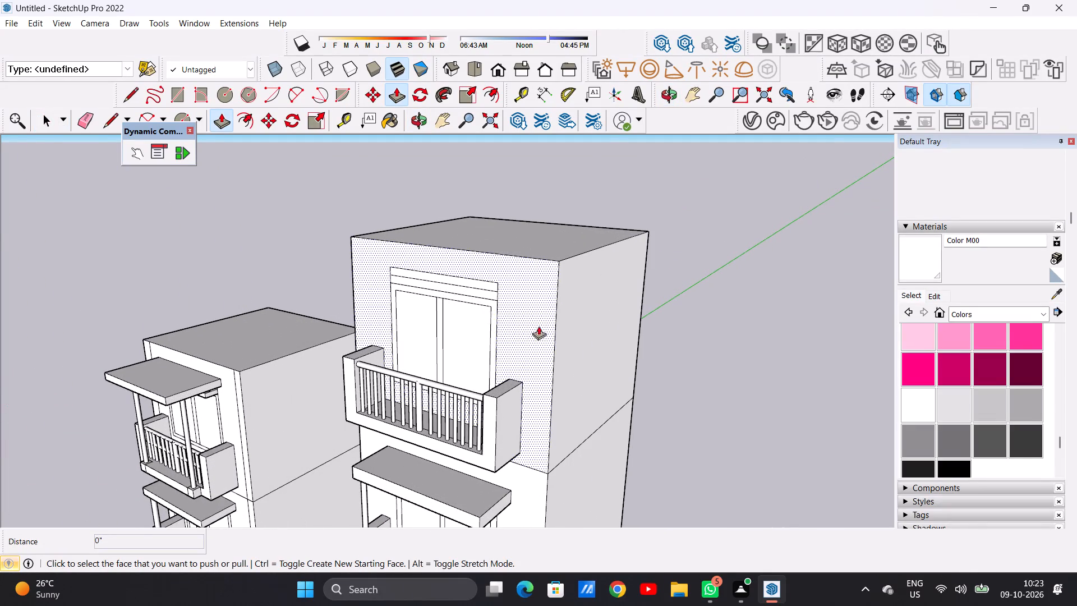
{"action": "scroll", "coordinate": [458, 286], "scroll_direction": "up", "scroll_amount": 12}
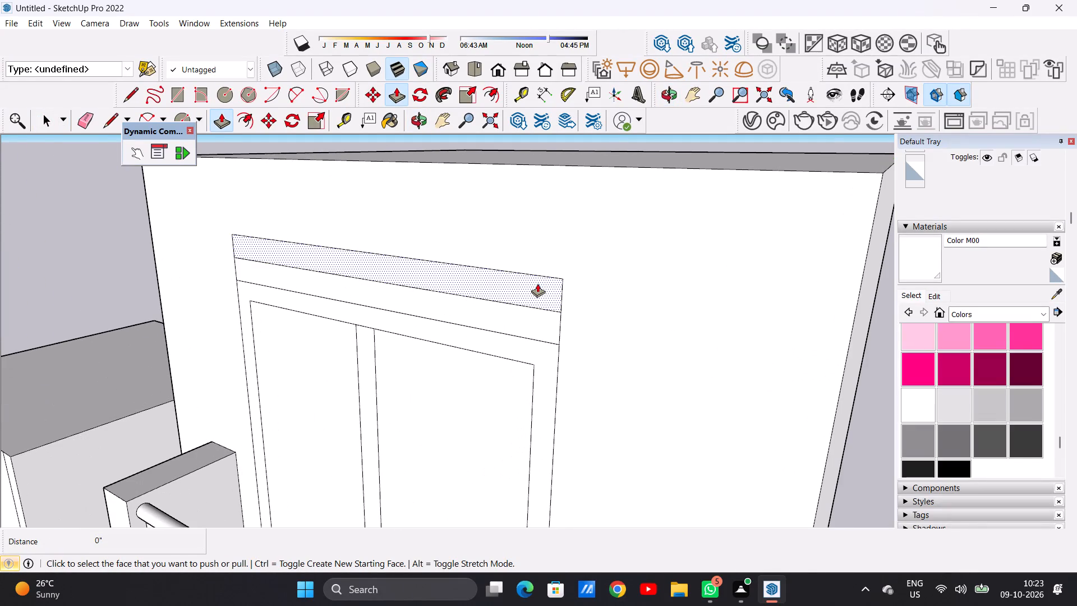
{"action": "left_click", "coordinate": [538, 283]}
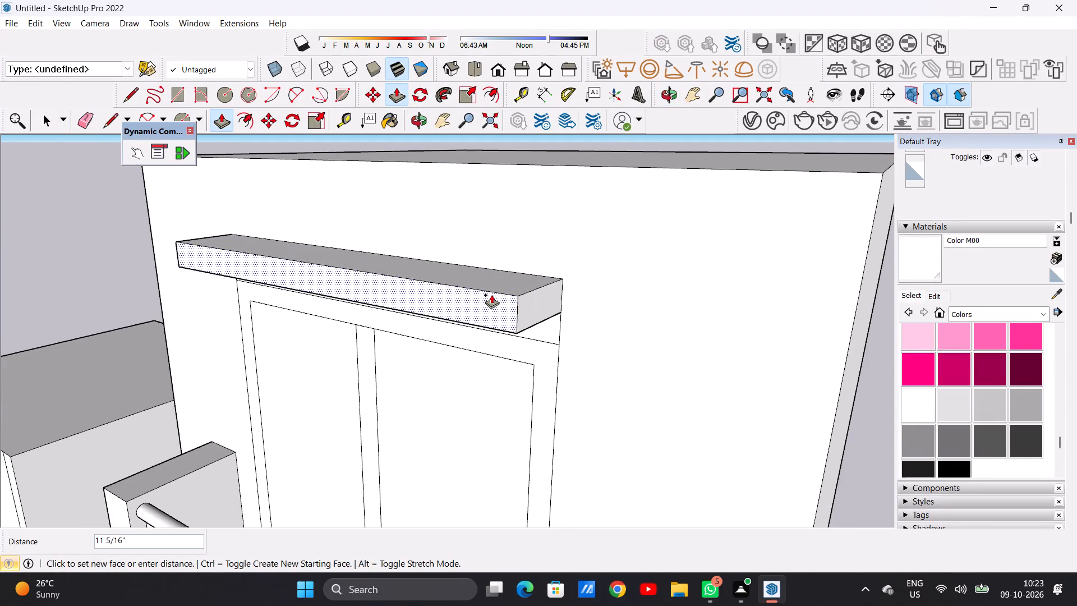
{"action": "left_click", "coordinate": [491, 295]}
Push/Pull the second strip, directly below the projecting ledge over the top-storey window, outward by about 1' 4 3/16".
{"action": "scroll", "coordinate": [460, 274], "scroll_direction": "down", "scroll_amount": 5}
{"action": "middle_click_drag", "start_coordinate": [491, 322], "coordinate": [390, 319]}
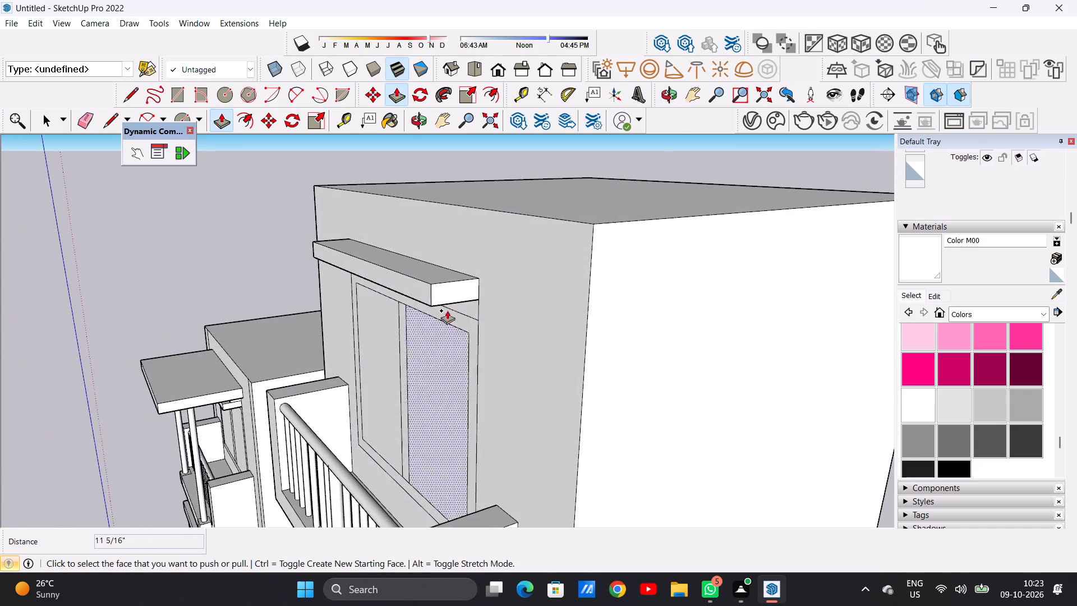
{"action": "scroll", "coordinate": [453, 307], "scroll_direction": "up", "scroll_amount": 7}
{"action": "left_click", "coordinate": [478, 304]}
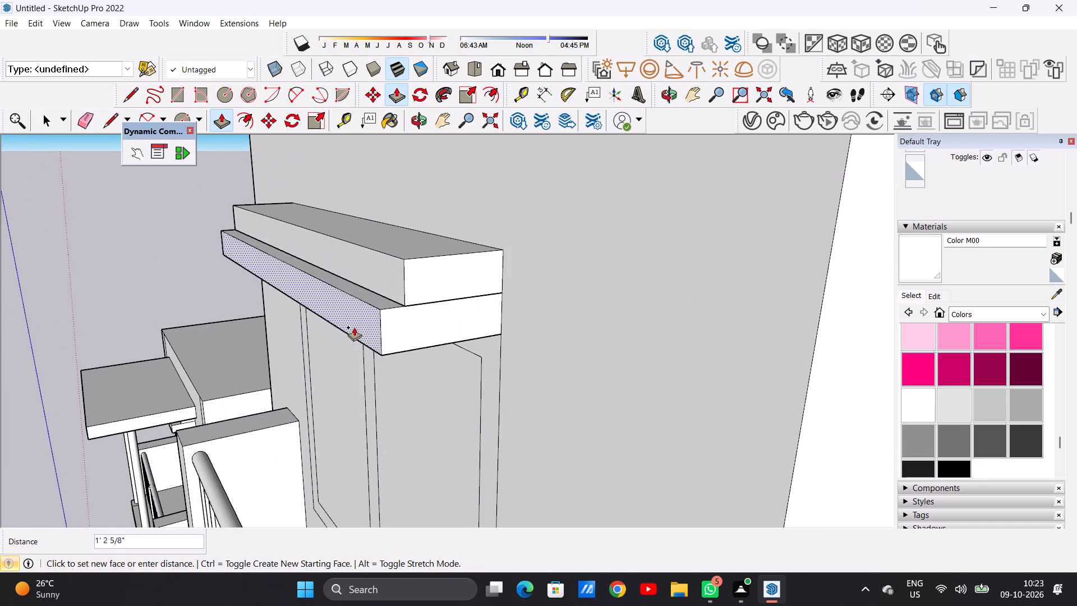
{"action": "left_click", "coordinate": [342, 334]}
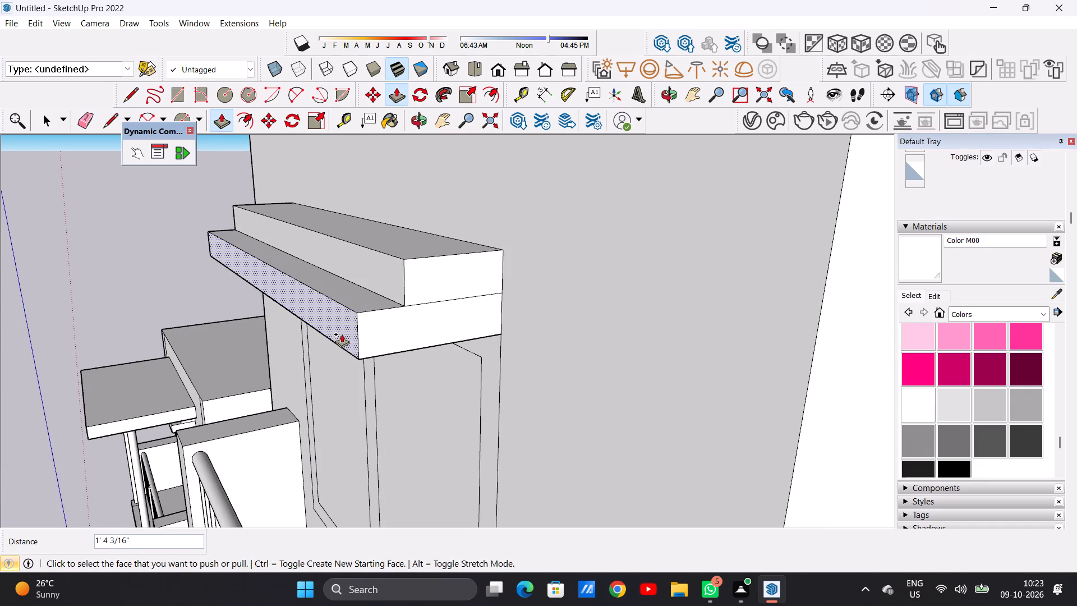
{"action": "key", "text": "space"}
{"action": "key", "text": "space"}
Compare the stepped ledge over the right tower's top-storey window with the canopies on the storeys below.
{"action": "scroll", "coordinate": [394, 320], "scroll_direction": "down", "scroll_amount": 17}
{"action": "middle_click_drag", "start_coordinate": [333, 314], "coordinate": [471, 291]}
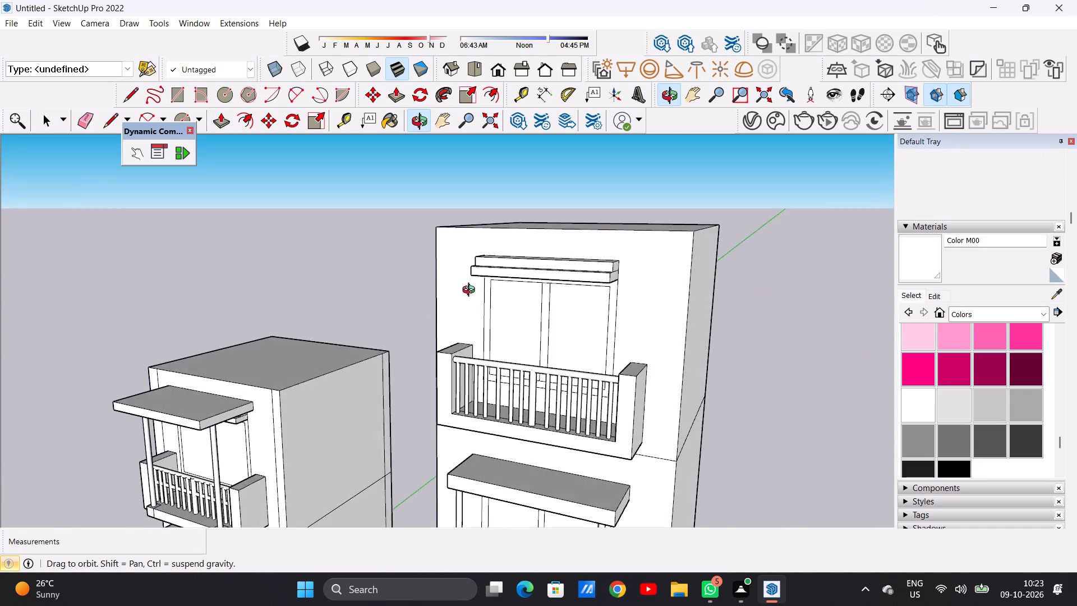
{"action": "middle_click_drag", "start_coordinate": [471, 291], "coordinate": [424, 291]}
{"action": "scroll", "coordinate": [276, 312], "scroll_direction": "down", "scroll_amount": 9}
{"action": "scroll", "coordinate": [321, 319], "scroll_direction": "up", "scroll_amount": 1}
{"action": "middle_click_drag", "start_coordinate": [339, 320], "coordinate": [400, 322]}
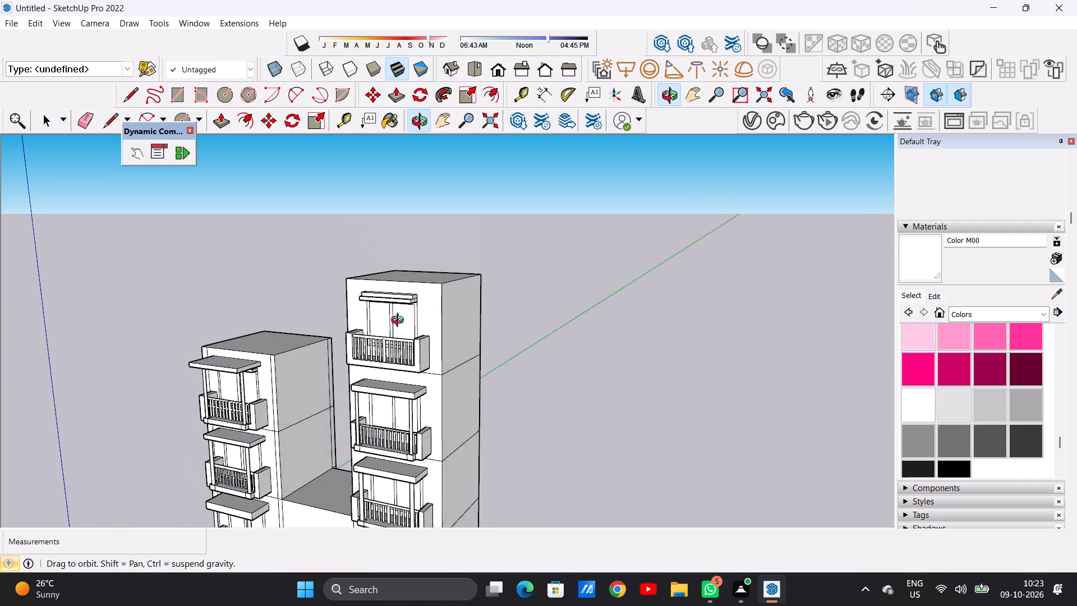
{"action": "middle_click_drag", "start_coordinate": [400, 322], "coordinate": [403, 327]}
{"action": "scroll", "coordinate": [403, 324], "scroll_direction": "down", "scroll_amount": 3}
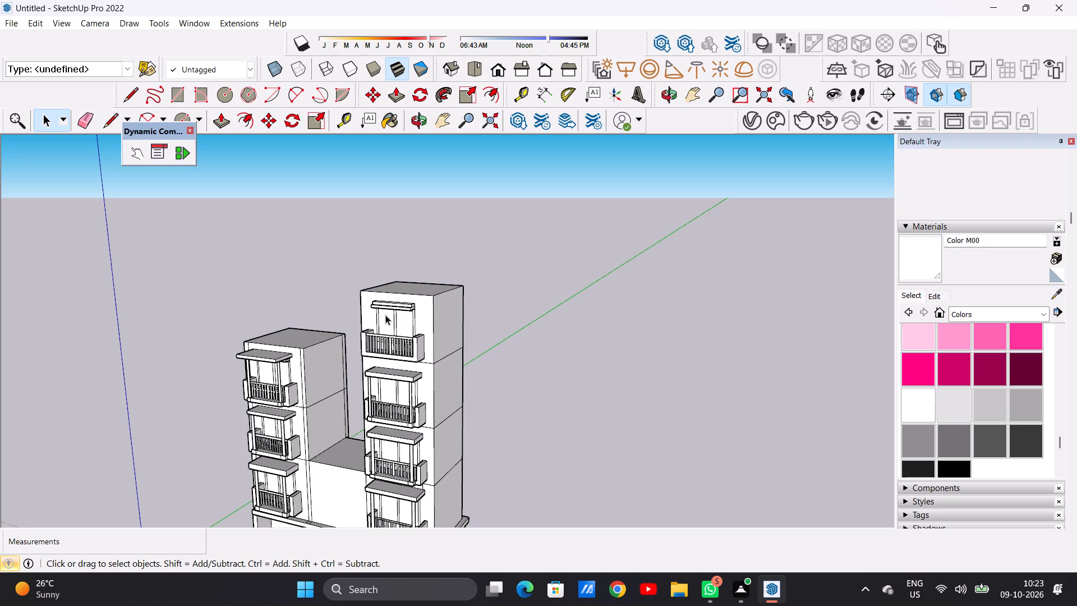
{"action": "scroll", "coordinate": [397, 324], "scroll_direction": "down", "scroll_amount": 11}
Examine the right tower's top-storey balcony from the front, then its railing and lower front band up close.
{"action": "middle_click_drag", "start_coordinate": [399, 376], "coordinate": [465, 323]}
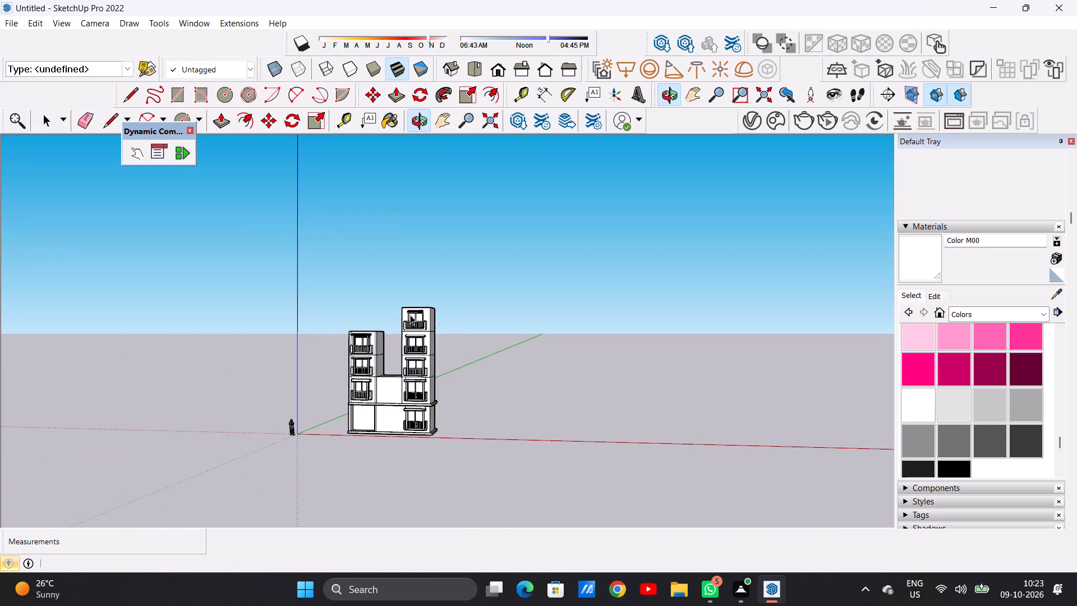
{"action": "scroll", "coordinate": [417, 315], "scroll_direction": "up", "scroll_amount": 20}
{"action": "middle_click_drag", "start_coordinate": [472, 324], "coordinate": [325, 359]}
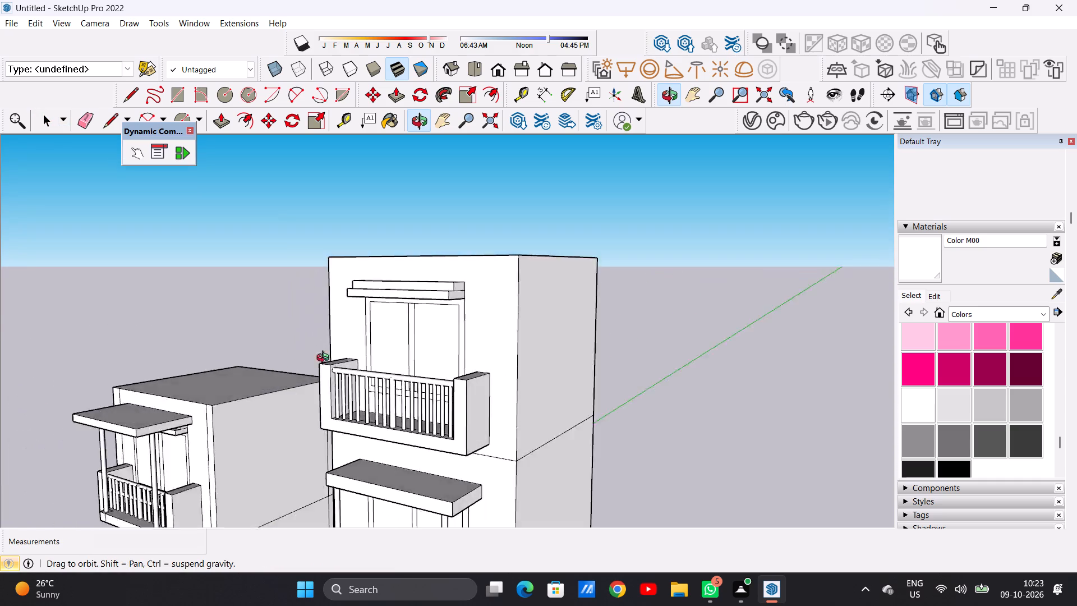
{"action": "middle_click_drag", "start_coordinate": [325, 359], "coordinate": [509, 373]}
{"action": "scroll", "coordinate": [509, 359], "scroll_direction": "down", "scroll_amount": 2}
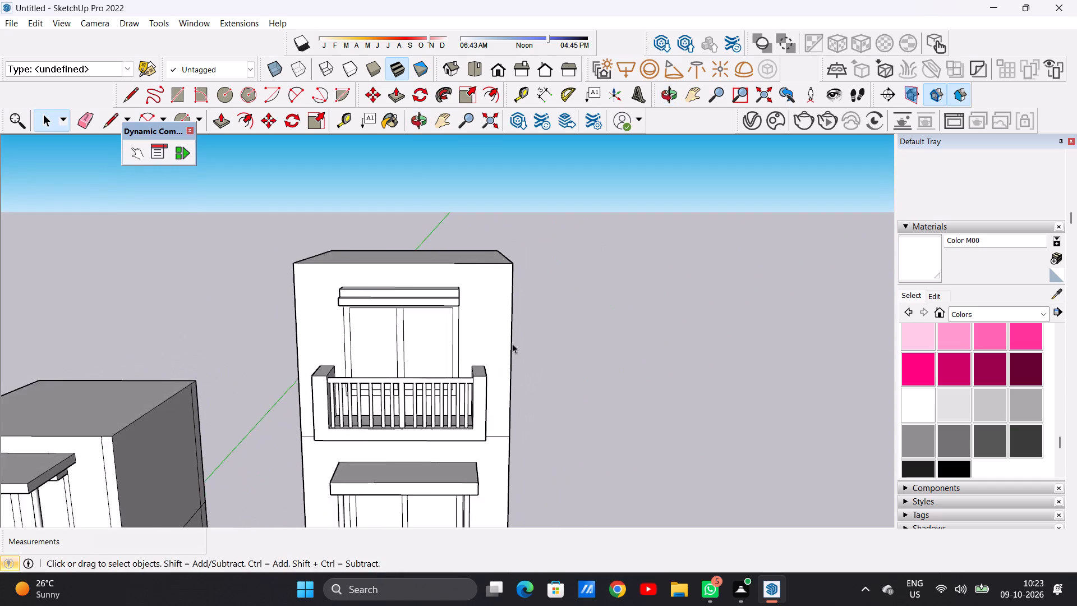
{"action": "scroll", "coordinate": [512, 343], "scroll_direction": "down", "scroll_amount": 2}
{"action": "middle_click_drag", "start_coordinate": [416, 460], "coordinate": [425, 419]}
{"action": "scroll", "coordinate": [452, 424], "scroll_direction": "up", "scroll_amount": 13}
{"action": "middle_click_drag", "start_coordinate": [480, 420], "coordinate": [475, 405]}
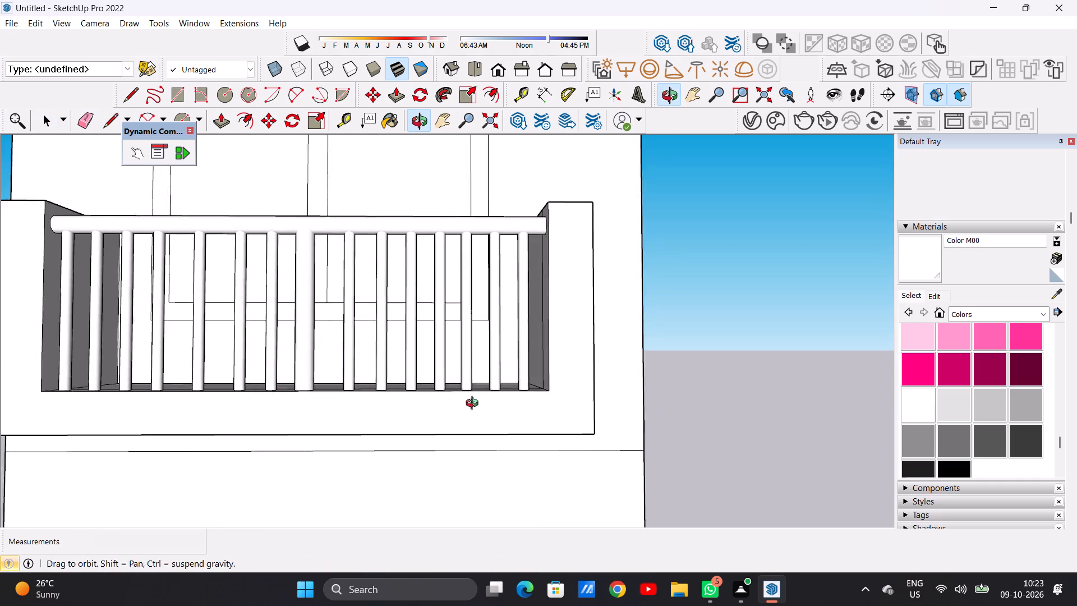
{"action": "middle_click_drag", "start_coordinate": [475, 405], "coordinate": [474, 404]}
{"action": "scroll", "coordinate": [484, 407], "scroll_direction": "up", "scroll_amount": 2}
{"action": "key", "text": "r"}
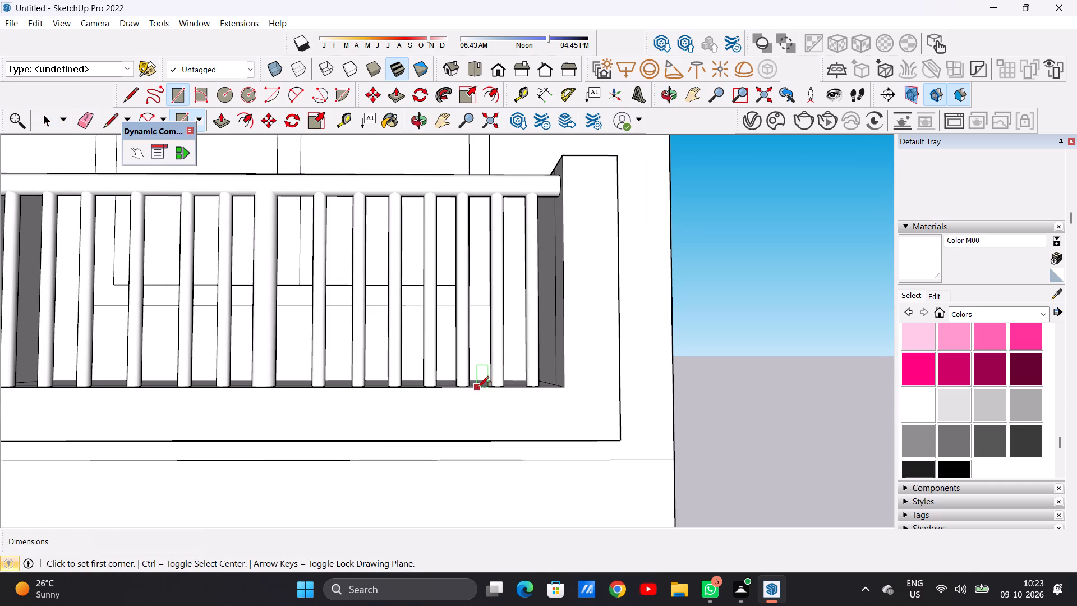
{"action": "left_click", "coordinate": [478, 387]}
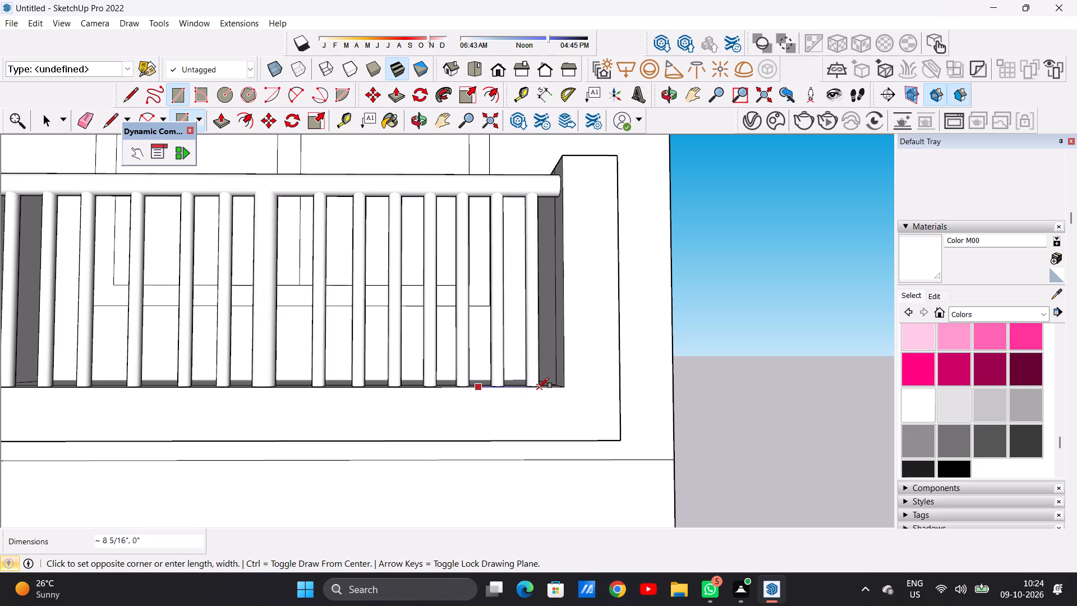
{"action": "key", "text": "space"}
Draw a rectangle about 10 3/16" by 7 3/16" on the top-storey balcony's lower front band, below the right end of the railing.
{"action": "type", "text": "R"}
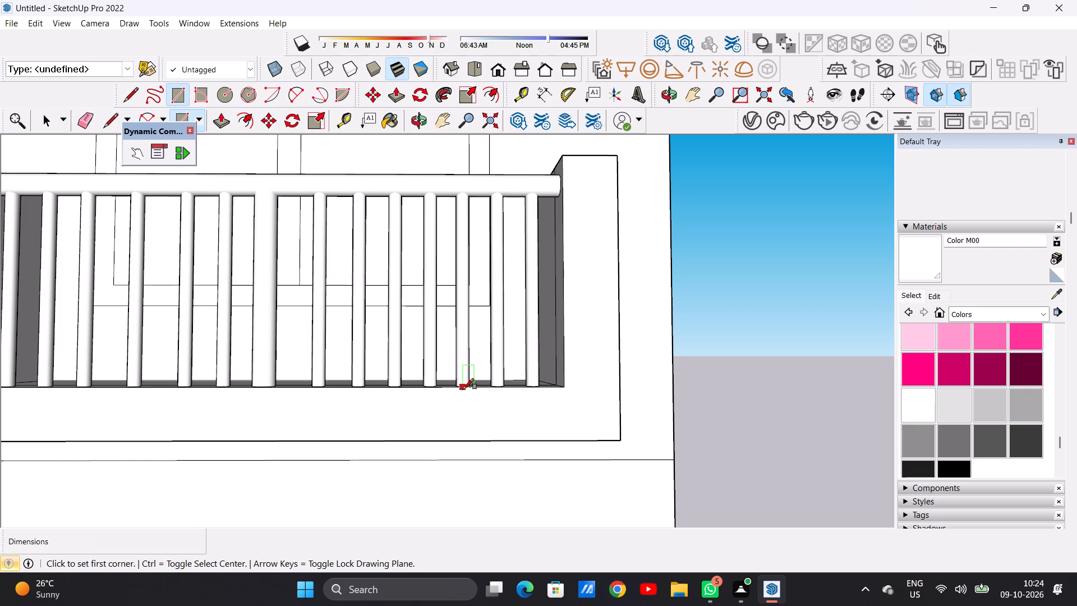
{"action": "left_click", "coordinate": [463, 389]}
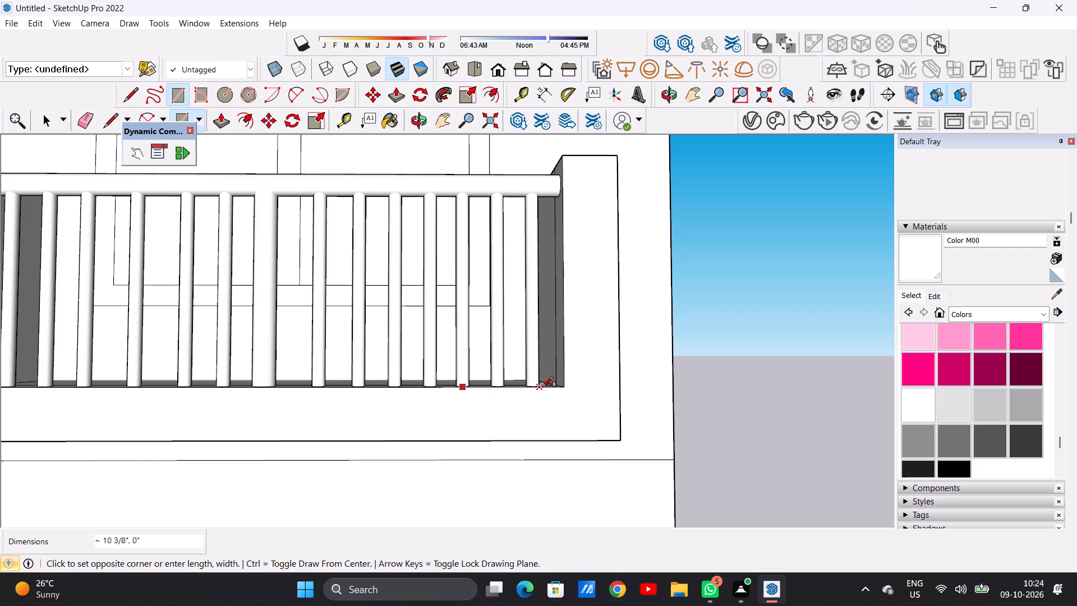
{"action": "left_click", "coordinate": [537, 387]}
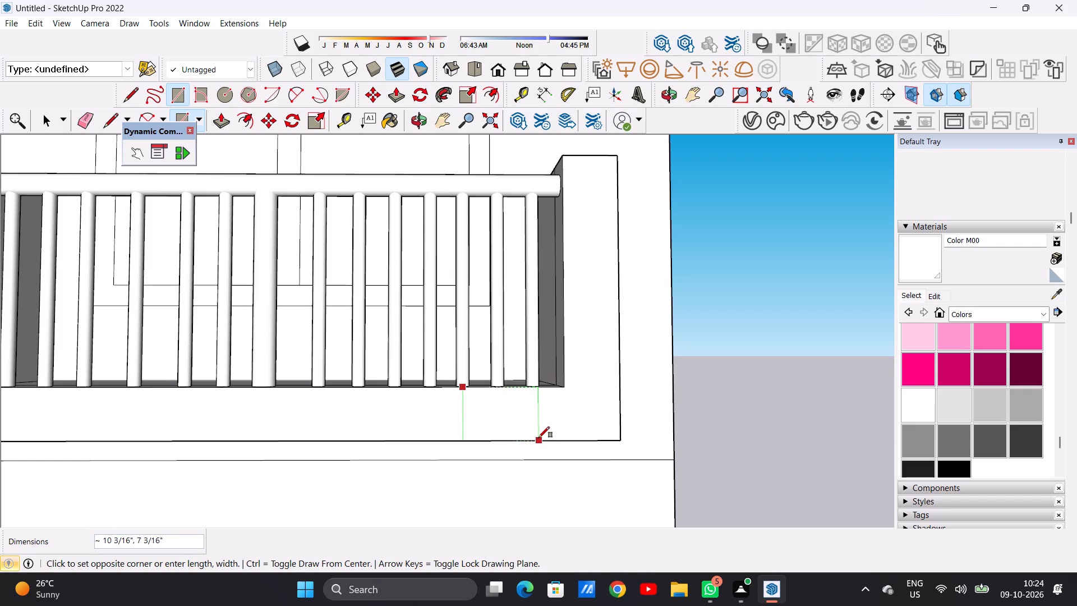
{"action": "left_click", "coordinate": [538, 438]}
{"action": "key", "text": "space"}
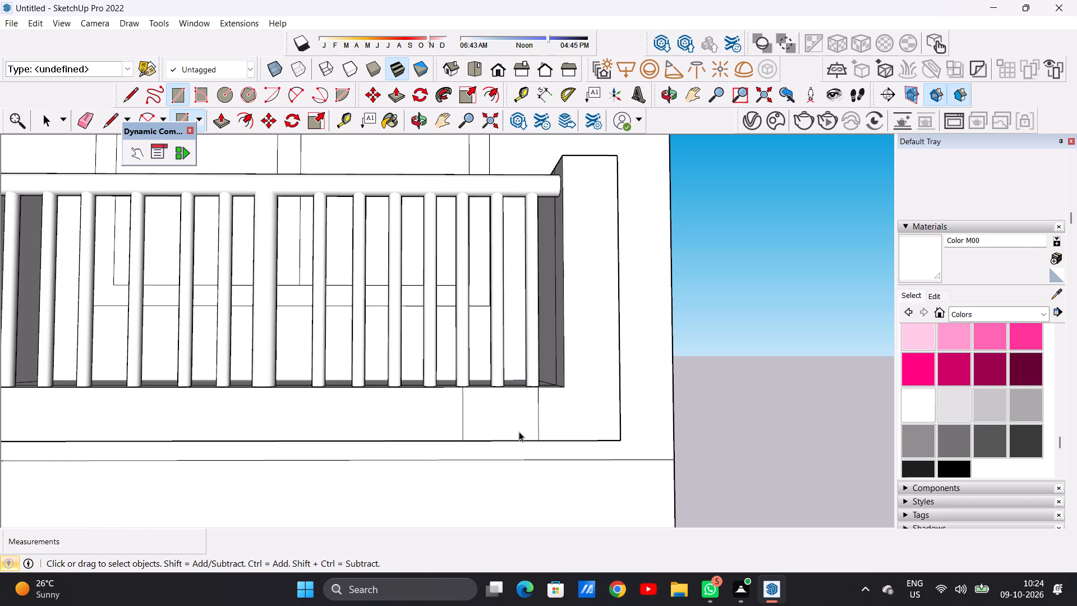
Copy the rectangle about 5' 7 3/4" along the lower front band to below the left end of the railing.
{"action": "double_click", "coordinate": [519, 431]}
{"action": "key", "text": "m"}
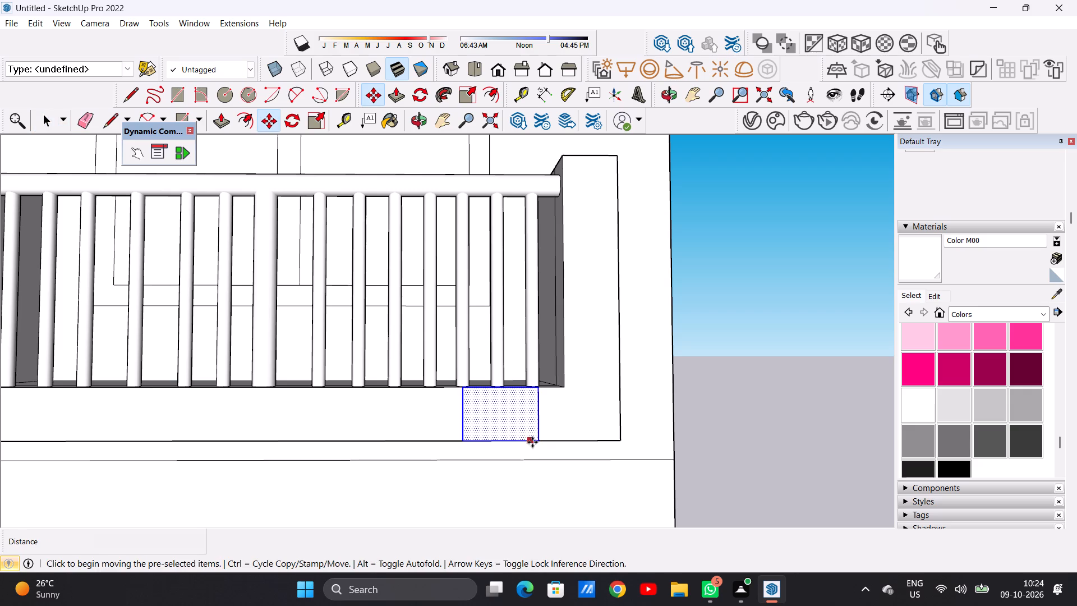
{"action": "left_click", "coordinate": [535, 442]}
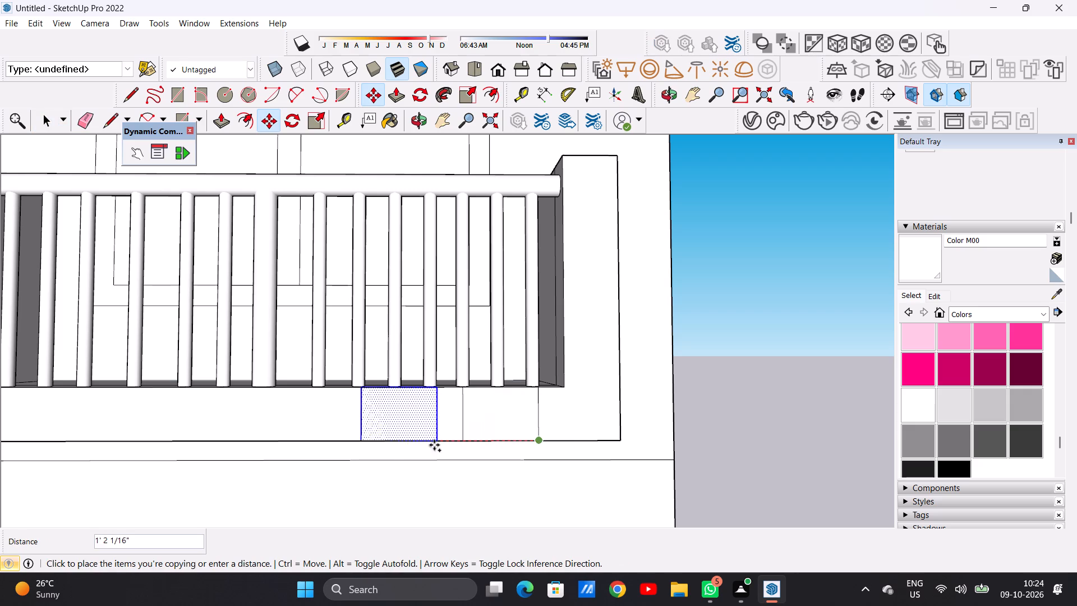
{"action": "scroll", "coordinate": [450, 440], "scroll_direction": "down", "scroll_amount": 10}
{"action": "scroll", "coordinate": [298, 429], "scroll_direction": "up", "scroll_amount": 10}
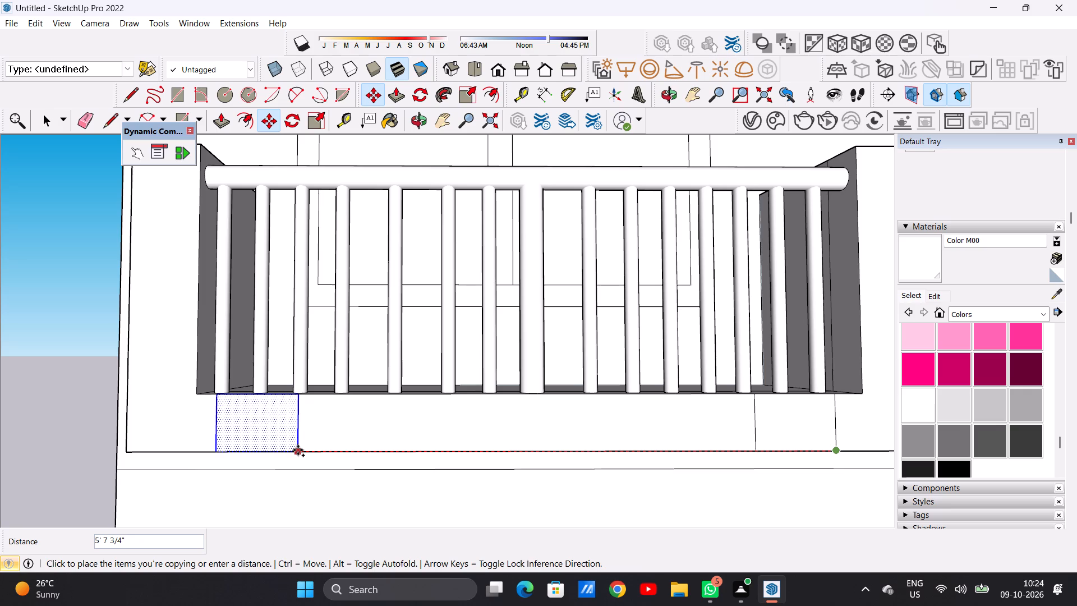
{"action": "left_click", "coordinate": [298, 450]}
{"action": "key", "text": "space"}
{"action": "left_click", "coordinate": [61, 428]}
Push/Pull the right rectangle on the balcony's lower front band outward by about 7 1/4" to form a support block.
{"action": "scroll", "coordinate": [417, 416], "scroll_direction": "down", "scroll_amount": 2}
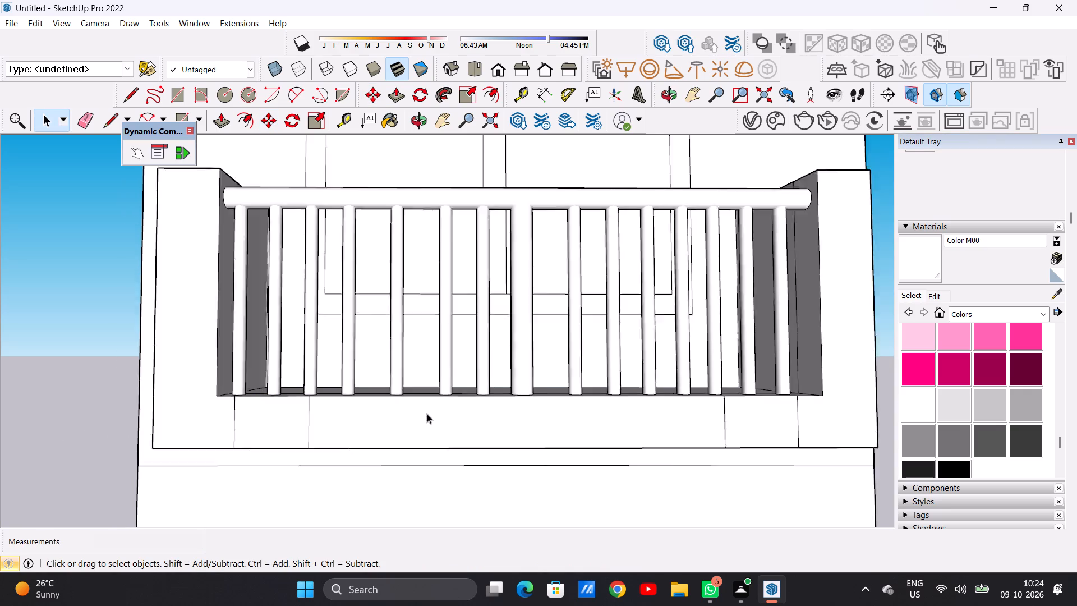
{"action": "scroll", "coordinate": [427, 414], "scroll_direction": "down", "scroll_amount": 14}
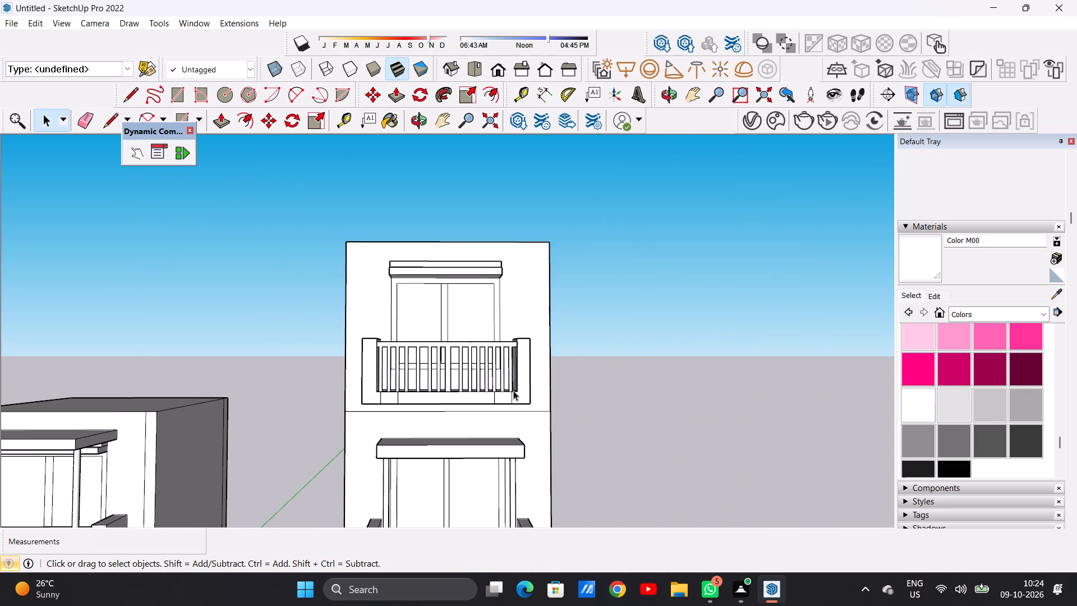
{"action": "scroll", "coordinate": [516, 372], "scroll_direction": "down", "scroll_amount": 4}
{"action": "middle_click_drag", "start_coordinate": [510, 375], "coordinate": [335, 367]}
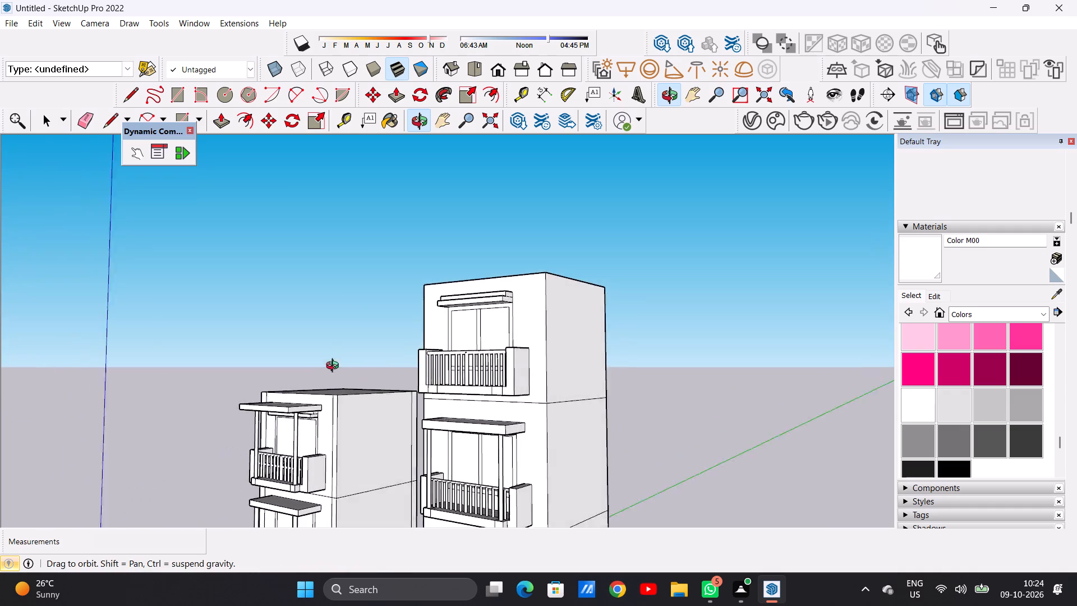
{"action": "middle_click_drag", "start_coordinate": [335, 367], "coordinate": [334, 366]}
{"action": "scroll", "coordinate": [499, 393], "scroll_direction": "up", "scroll_amount": 15}
{"action": "middle_click_drag", "start_coordinate": [498, 382], "coordinate": [500, 418]}
{"action": "scroll", "coordinate": [498, 425], "scroll_direction": "up", "scroll_amount": 2}
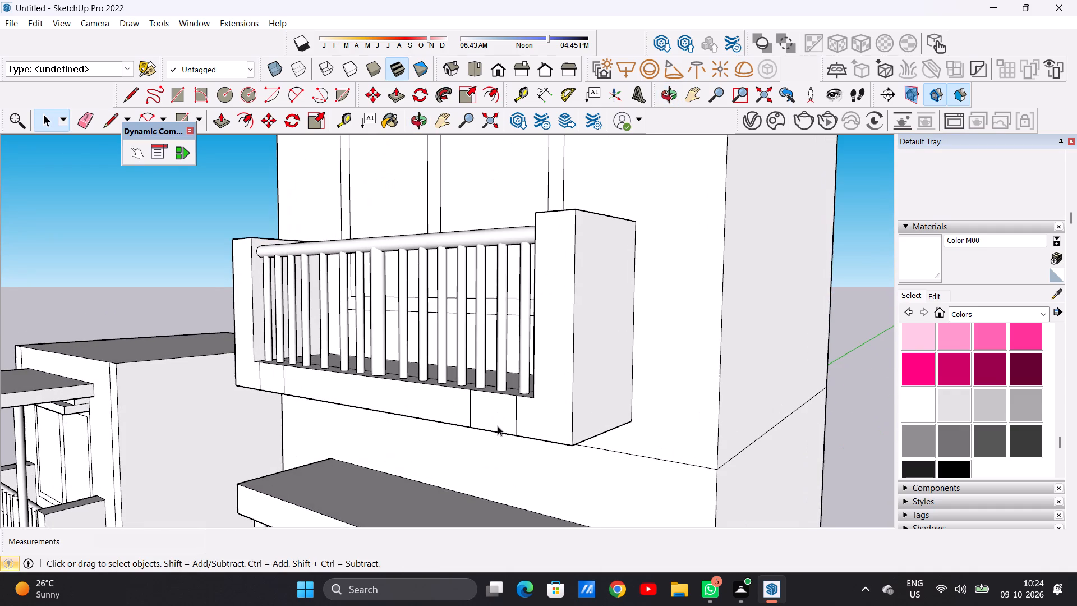
{"action": "key", "text": "p"}
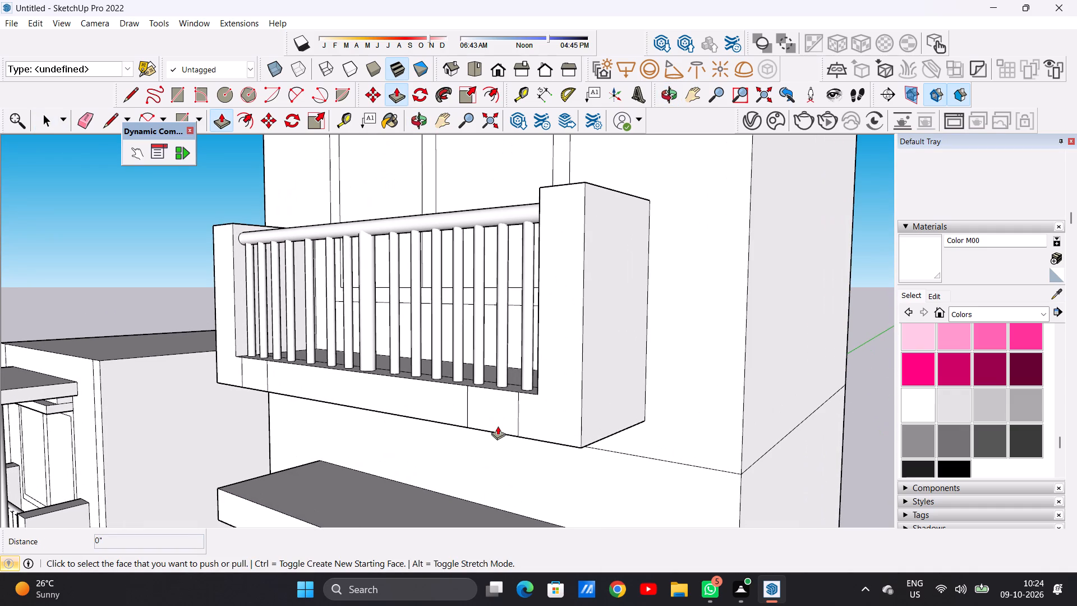
{"action": "scroll", "coordinate": [503, 416], "scroll_direction": "up", "scroll_amount": 3}
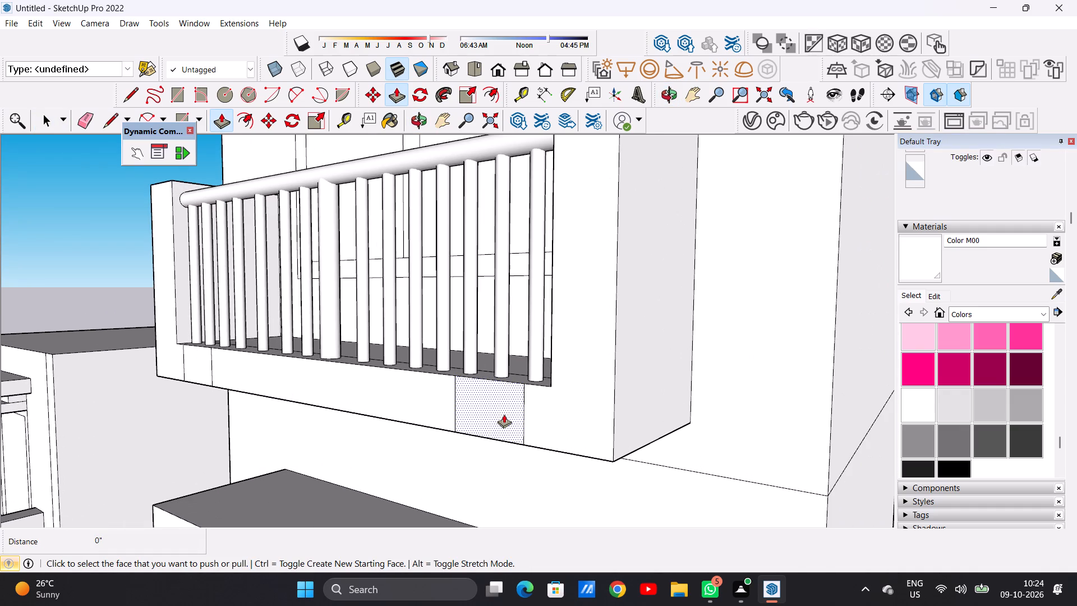
{"action": "left_click", "coordinate": [504, 414]}
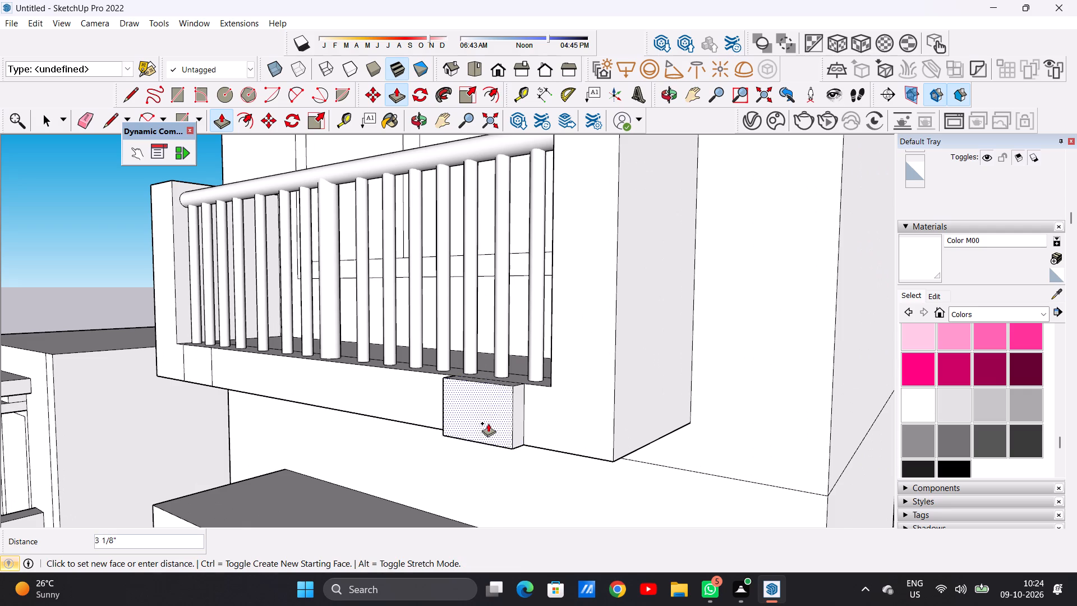
{"action": "left_click", "coordinate": [470, 437]}
Push/Pull the left rectangle on the lower front band outward to the same depth as the right block.
{"action": "scroll", "coordinate": [521, 387], "scroll_direction": "down", "scroll_amount": 5}
{"action": "middle_click_drag", "start_coordinate": [423, 401], "coordinate": [480, 443]}
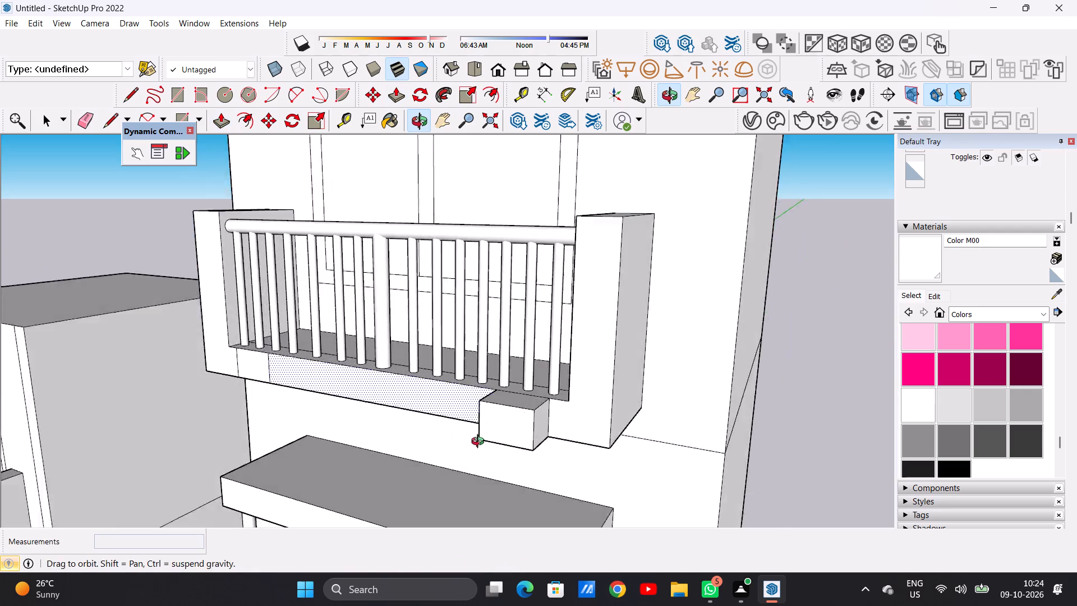
{"action": "middle_click_drag", "start_coordinate": [480, 443], "coordinate": [523, 455]}
{"action": "scroll", "coordinate": [574, 370], "scroll_direction": "down", "scroll_amount": 7}
{"action": "scroll", "coordinate": [290, 387], "scroll_direction": "up", "scroll_amount": 4}
{"action": "scroll", "coordinate": [340, 384], "scroll_direction": "down", "scroll_amount": 5}
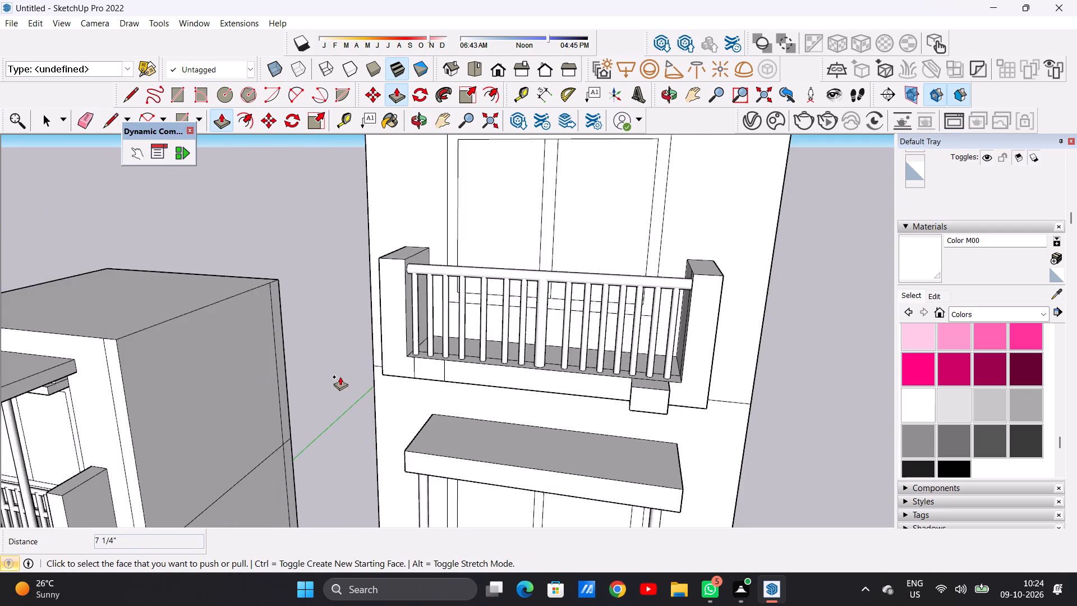
{"action": "scroll", "coordinate": [400, 362], "scroll_direction": "up", "scroll_amount": 6}
{"action": "left_click", "coordinate": [410, 380]}
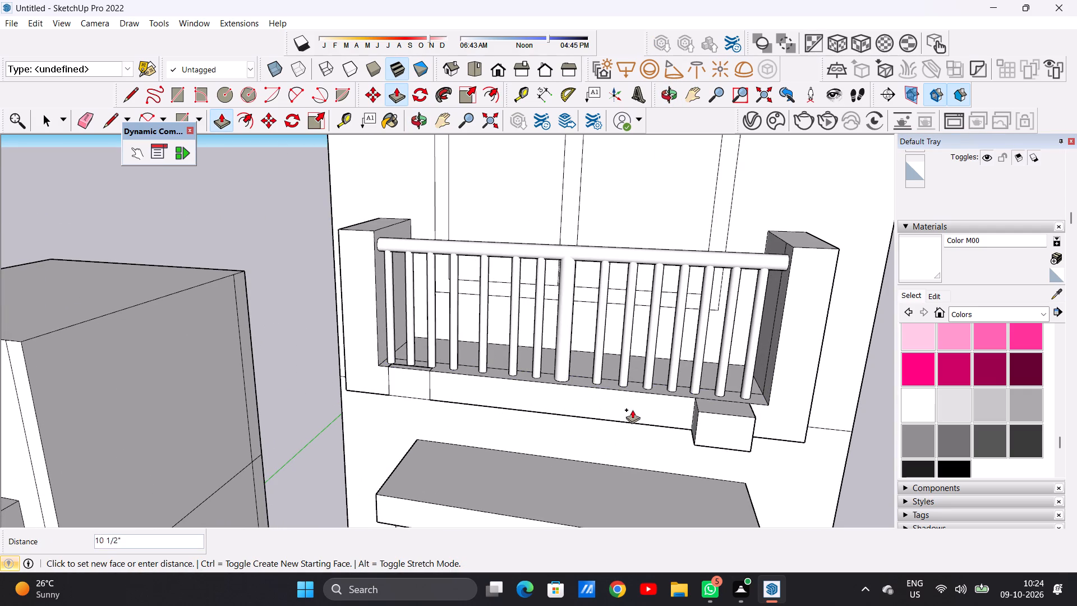
{"action": "scroll", "coordinate": [490, 399], "scroll_direction": "down", "scroll_amount": 8}
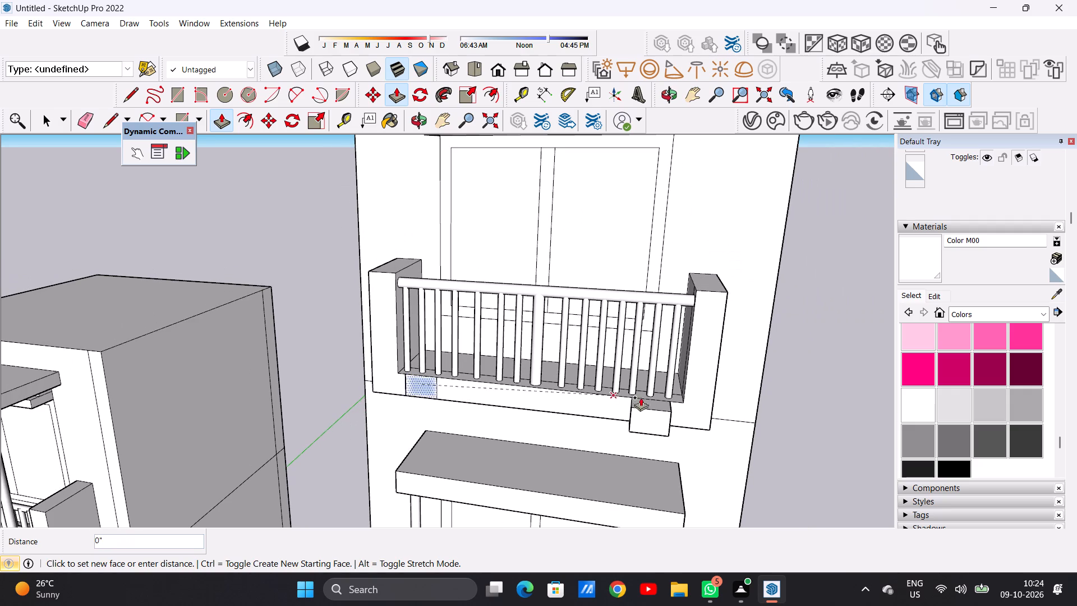
{"action": "left_click", "coordinate": [633, 408]}
{"action": "key", "text": "space"}
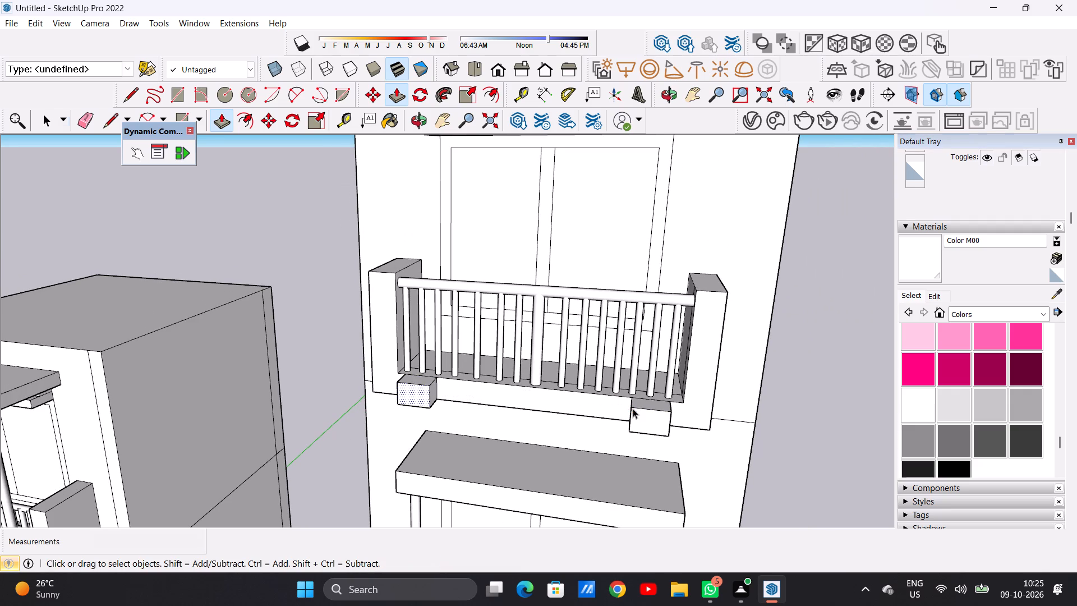
Draw a circle with a radius of about 1 15/16" in the middle of the right support block's top face.
{"action": "scroll", "coordinate": [250, 341], "scroll_direction": "down", "scroll_amount": 7}
{"action": "middle_click_drag", "start_coordinate": [386, 384], "coordinate": [412, 416]}
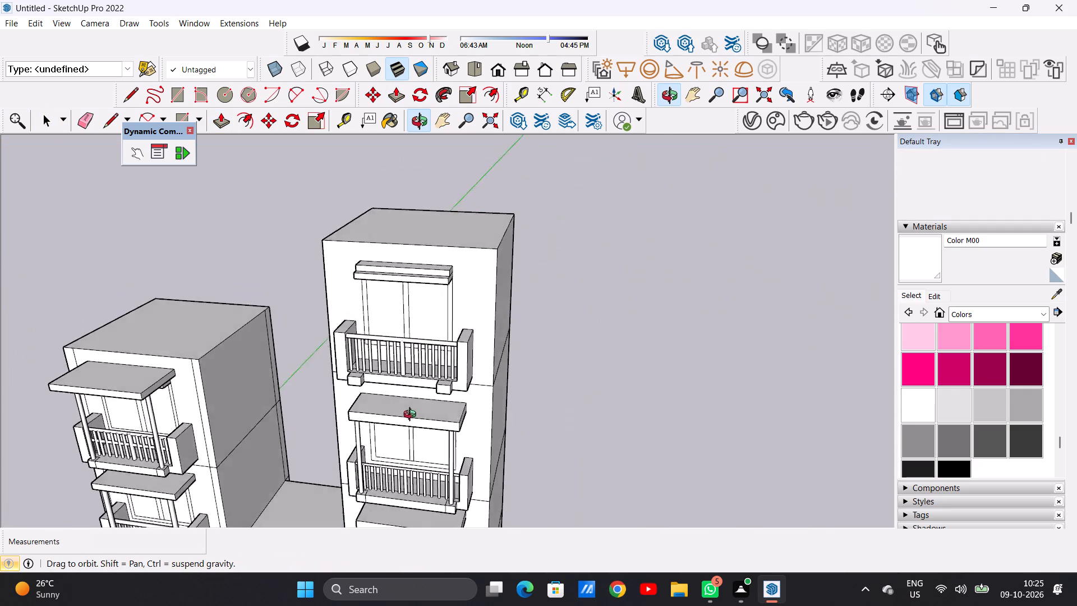
{"action": "middle_click_drag", "start_coordinate": [412, 416], "coordinate": [449, 447]}
{"action": "middle_click_drag", "start_coordinate": [446, 421], "coordinate": [470, 467]}
{"action": "scroll", "coordinate": [465, 396], "scroll_direction": "up", "scroll_amount": 13}
{"action": "middle_click_drag", "start_coordinate": [459, 400], "coordinate": [461, 444]}
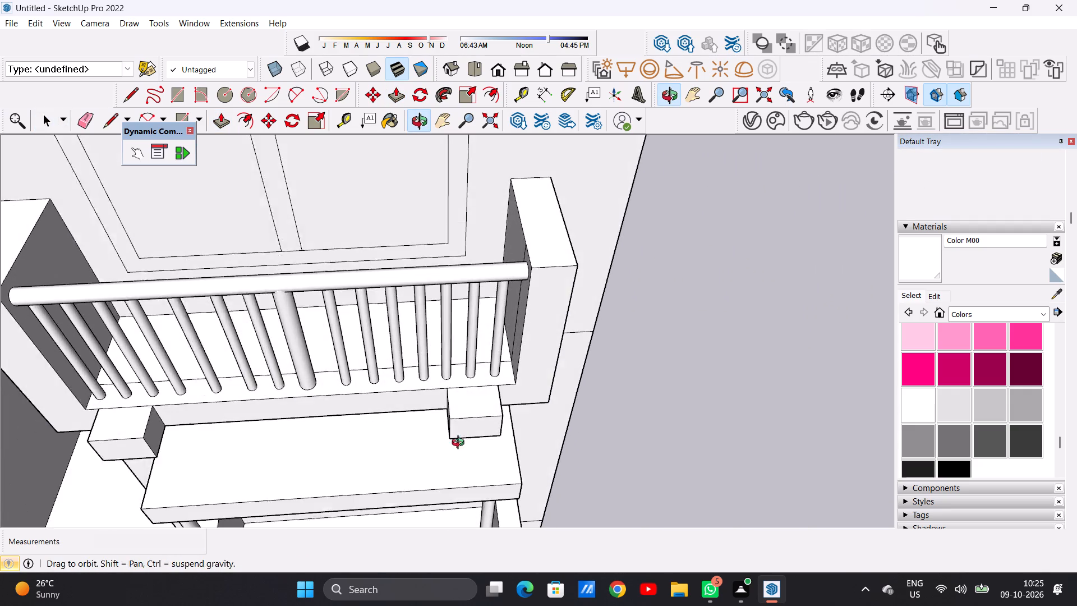
{"action": "middle_click_drag", "start_coordinate": [461, 444], "coordinate": [462, 445]}
{"action": "scroll", "coordinate": [470, 410], "scroll_direction": "up", "scroll_amount": 6}
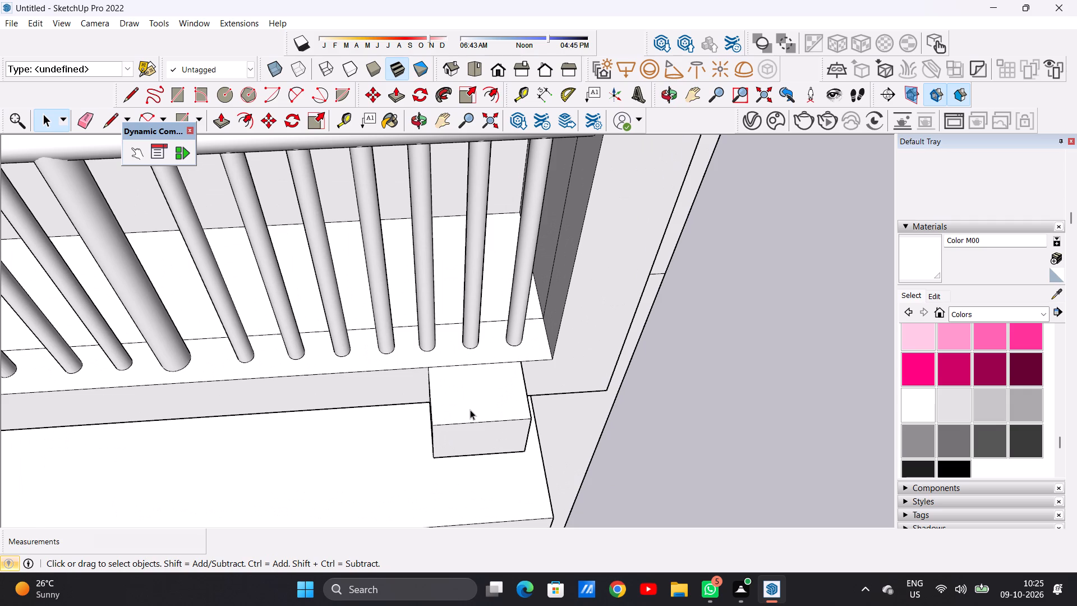
{"action": "scroll", "coordinate": [479, 394], "scroll_direction": "down", "scroll_amount": 6}
{"action": "middle_click_drag", "start_coordinate": [488, 389], "coordinate": [471, 400]}
{"action": "scroll", "coordinate": [471, 400], "scroll_direction": "up", "scroll_amount": 5}
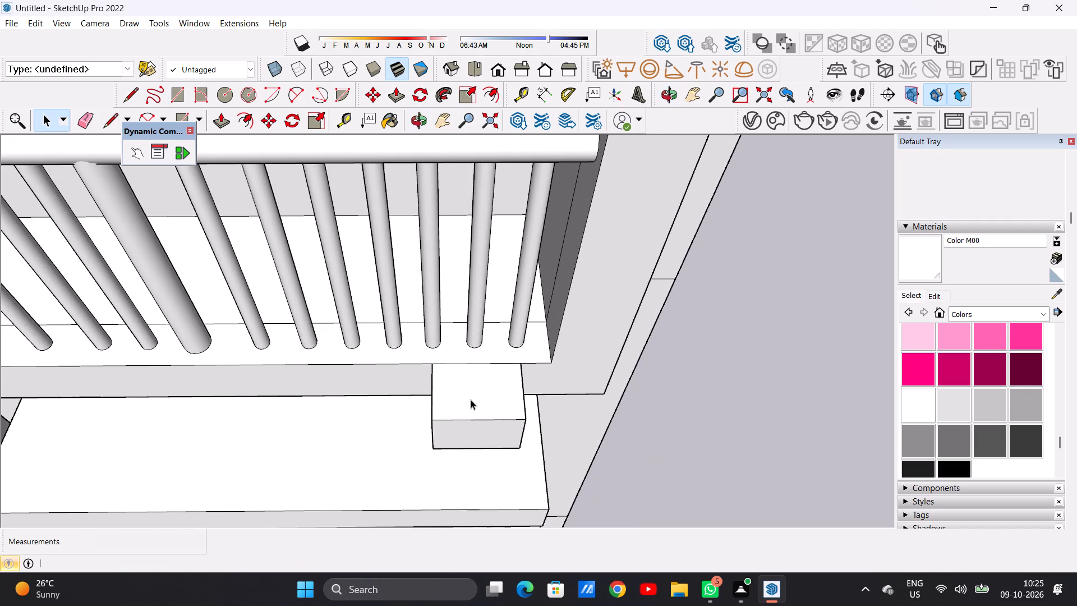
{"action": "key", "text": "c"}
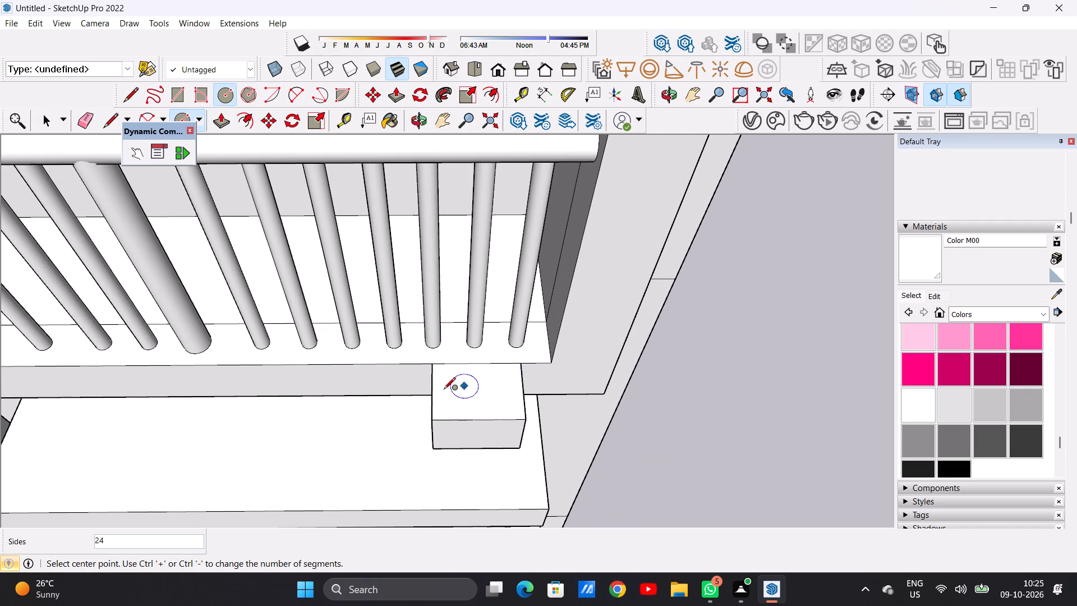
{"action": "scroll", "coordinate": [493, 383], "scroll_direction": "up", "scroll_amount": 5}
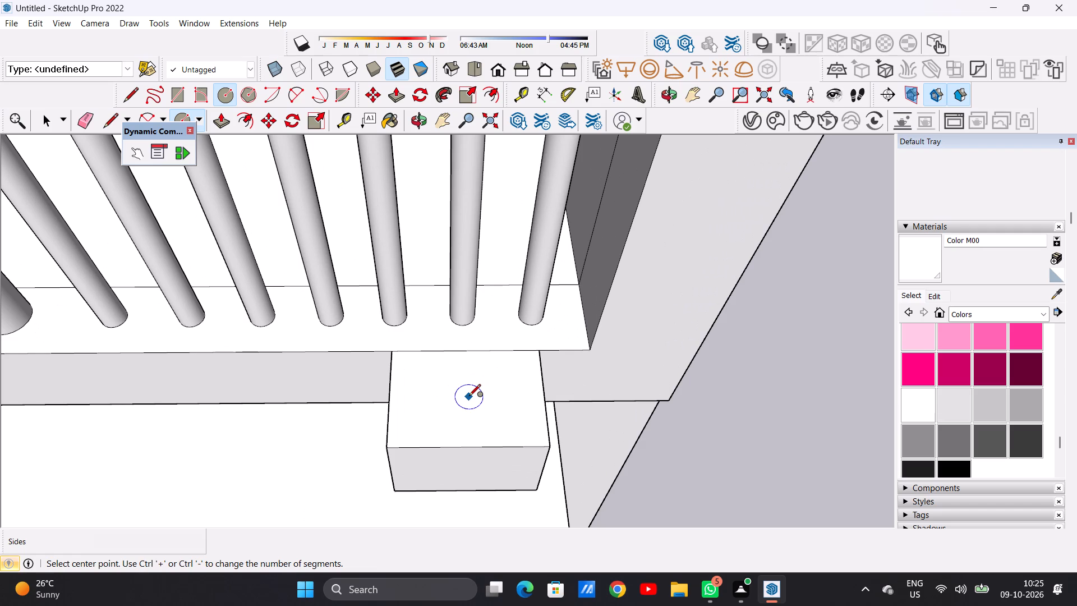
{"action": "left_click", "coordinate": [469, 397]}
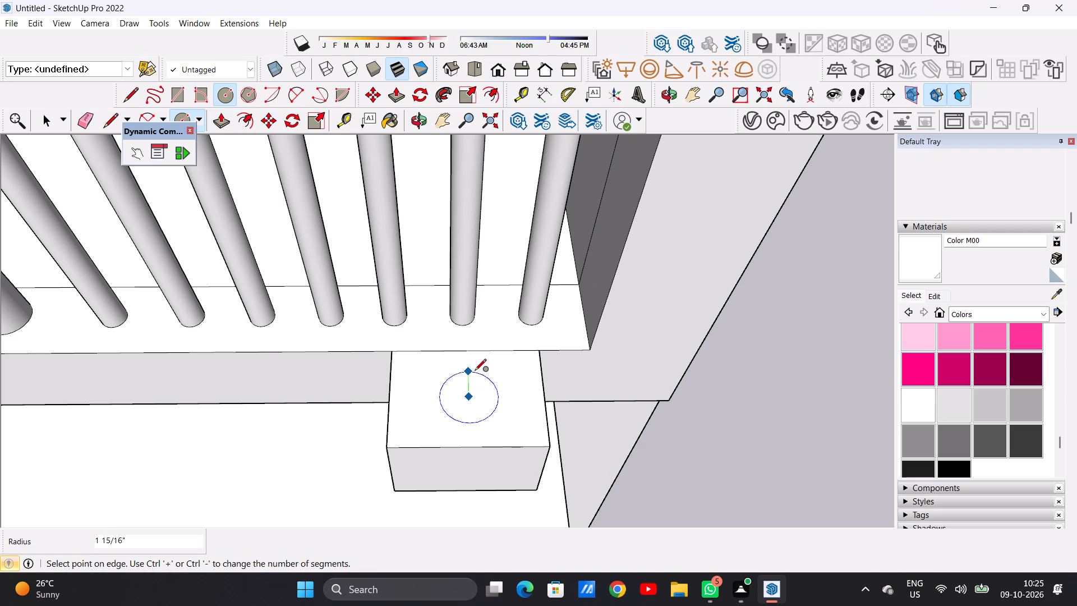
{"action": "left_click", "coordinate": [475, 371]}
{"action": "key", "text": "space"}
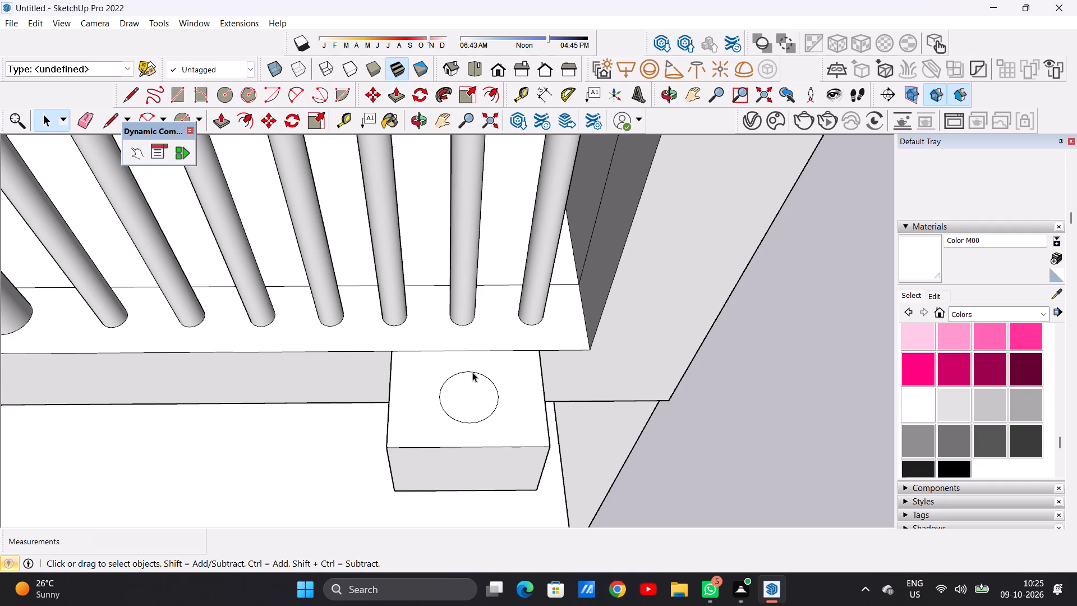
Copy the circle from the right support block about 5' 8 7/16" across onto the left block's top face.
{"action": "scroll", "coordinate": [464, 389], "scroll_direction": "down", "scroll_amount": 3}
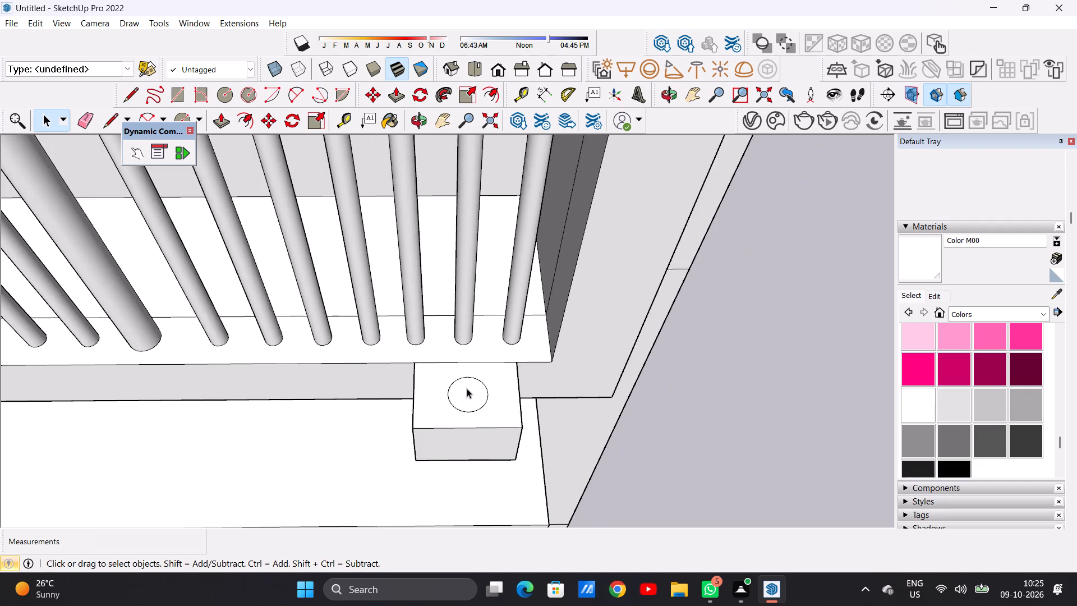
{"action": "scroll", "coordinate": [467, 388], "scroll_direction": "down", "scroll_amount": 12}
{"action": "scroll", "coordinate": [478, 397], "scroll_direction": "up", "scroll_amount": 12}
{"action": "double_click", "coordinate": [487, 388]}
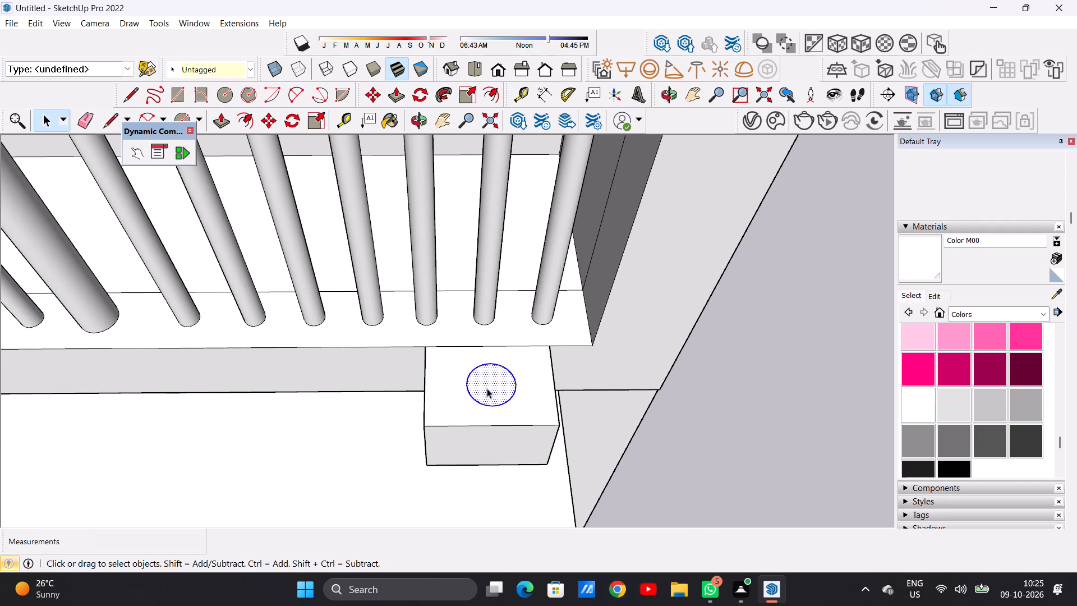
{"action": "key", "text": "m"}
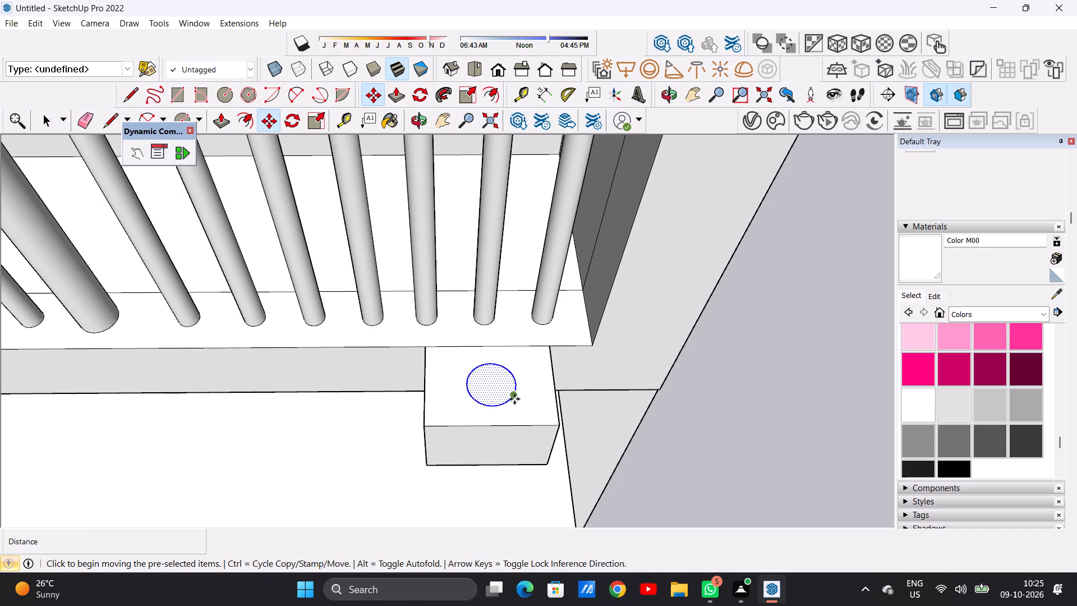
{"action": "left_click", "coordinate": [514, 399]}
{"action": "scroll", "coordinate": [509, 397], "scroll_direction": "down", "scroll_amount": 11}
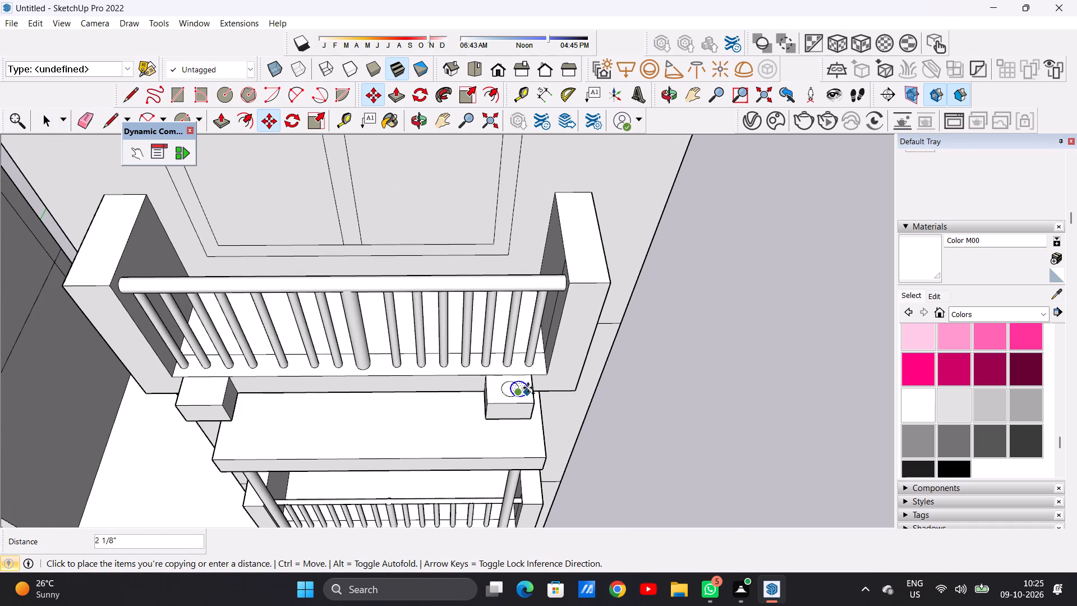
{"action": "scroll", "coordinate": [209, 389], "scroll_direction": "up", "scroll_amount": 5}
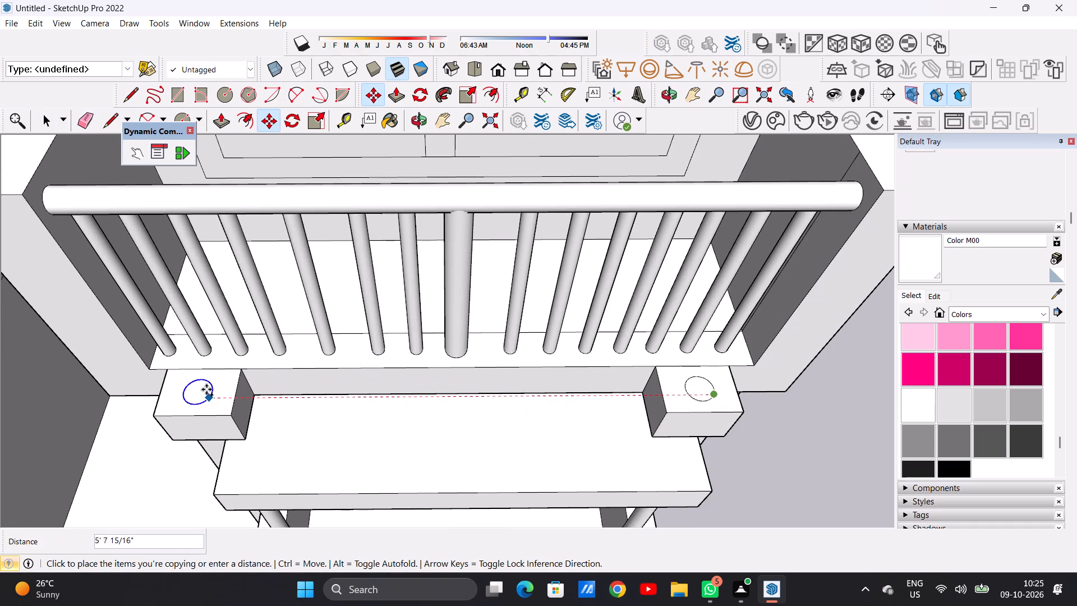
{"action": "left_click", "coordinate": [205, 393]}
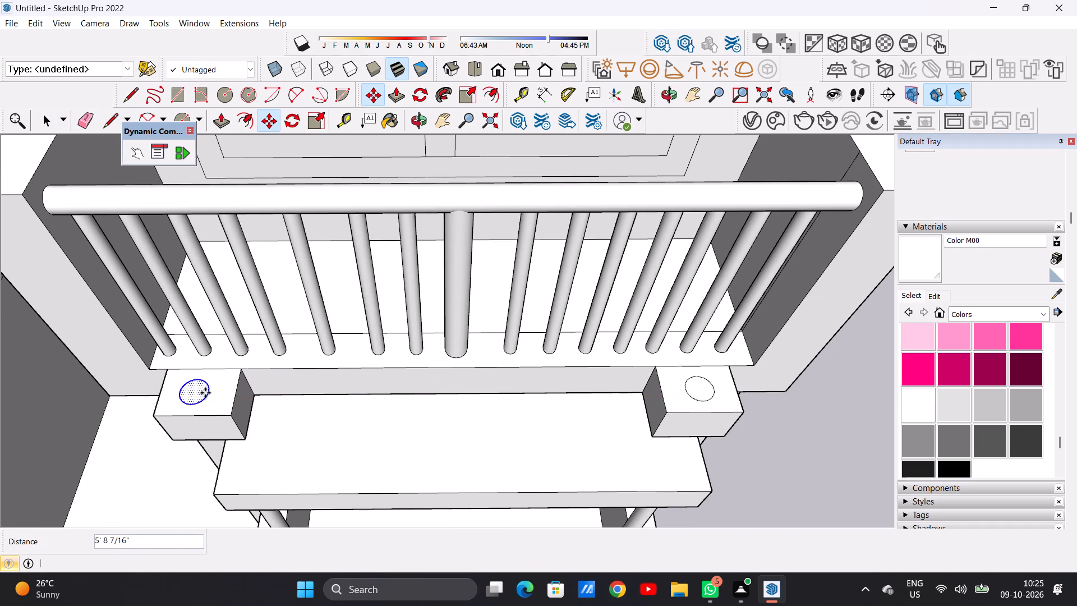
{"action": "key", "text": "space"}
{"action": "scroll", "coordinate": [278, 382], "scroll_direction": "down", "scroll_amount": 12}
{"action": "left_click", "coordinate": [650, 383]}
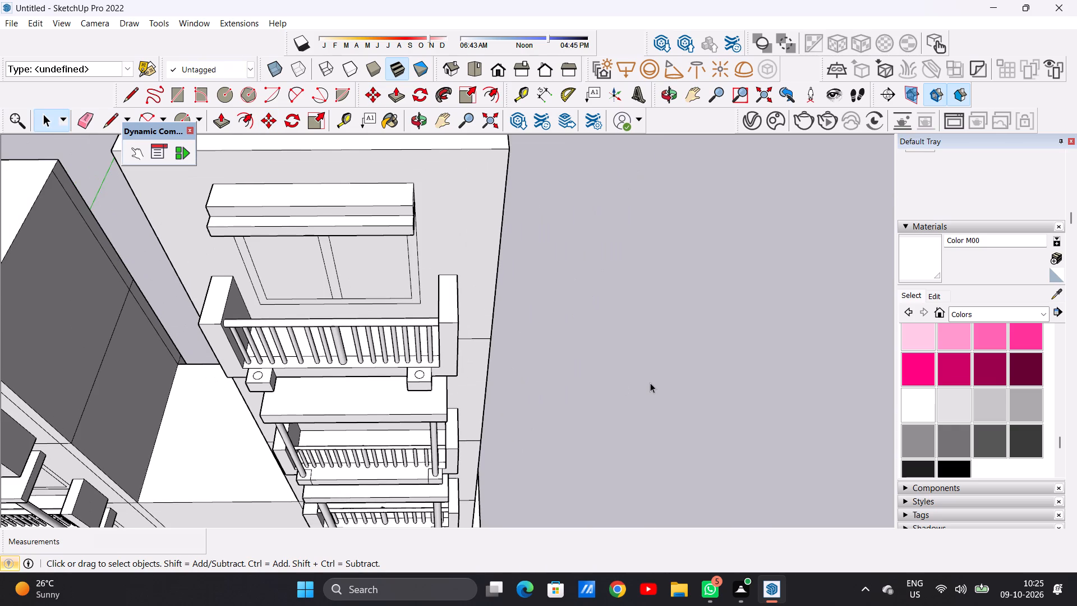
{"action": "scroll", "coordinate": [485, 380], "scroll_direction": "down", "scroll_amount": 3}
{"action": "middle_click_drag", "start_coordinate": [438, 408], "coordinate": [443, 382]}
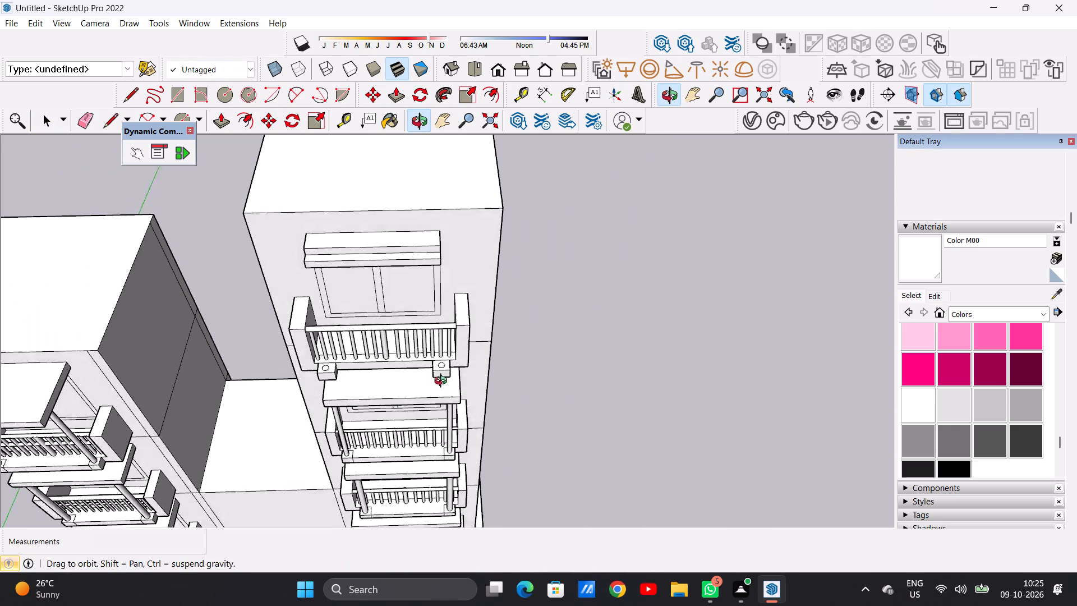
Examine the right tower's top-storey canopy bands, door and balcony supports from several angles against the storeys below.
{"action": "middle_click_drag", "start_coordinate": [443, 382], "coordinate": [419, 333]}
{"action": "scroll", "coordinate": [431, 359], "scroll_direction": "up", "scroll_amount": 1}
{"action": "scroll", "coordinate": [458, 375], "scroll_direction": "down", "scroll_amount": 9}
{"action": "middle_click_drag", "start_coordinate": [397, 327], "coordinate": [412, 273]}
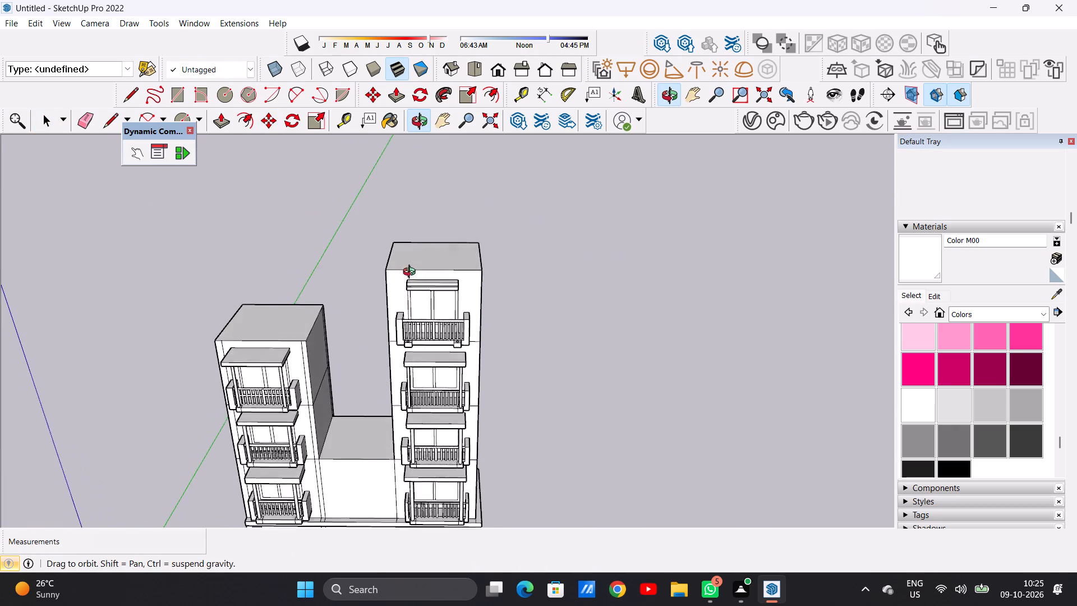
{"action": "middle_click_drag", "start_coordinate": [412, 273], "coordinate": [416, 257]}
{"action": "scroll", "coordinate": [448, 279], "scroll_direction": "up", "scroll_amount": 7}
{"action": "middle_click_drag", "start_coordinate": [441, 291], "coordinate": [453, 250]}
{"action": "scroll", "coordinate": [453, 250], "scroll_direction": "up", "scroll_amount": 7}
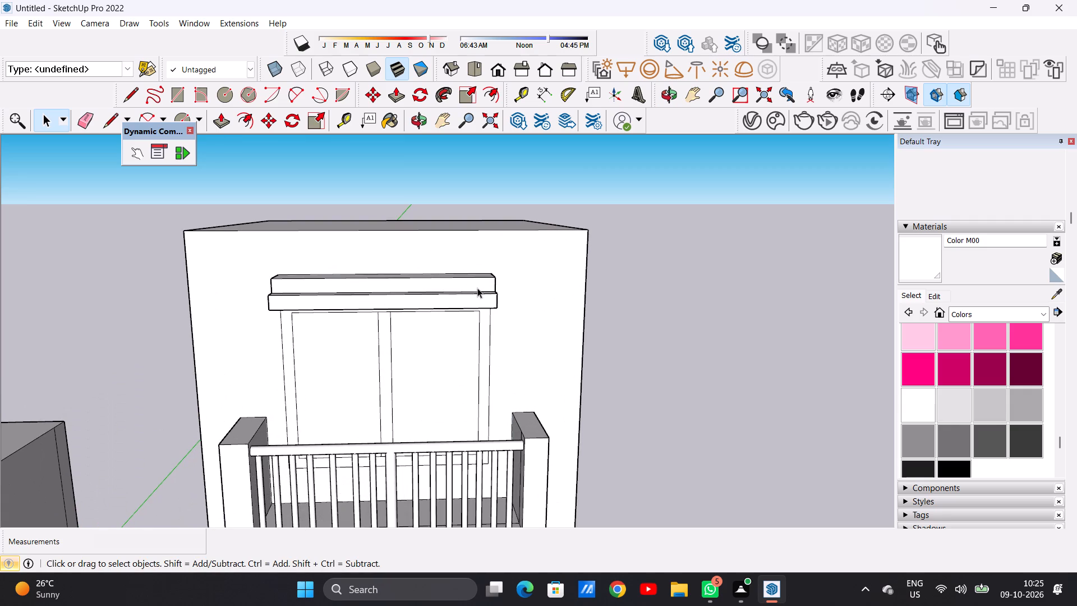
{"action": "scroll", "coordinate": [477, 288], "scroll_direction": "up", "scroll_amount": 3}
{"action": "scroll", "coordinate": [466, 310], "scroll_direction": "down", "scroll_amount": 19}
{"action": "middle_click_drag", "start_coordinate": [436, 389], "coordinate": [417, 316]}
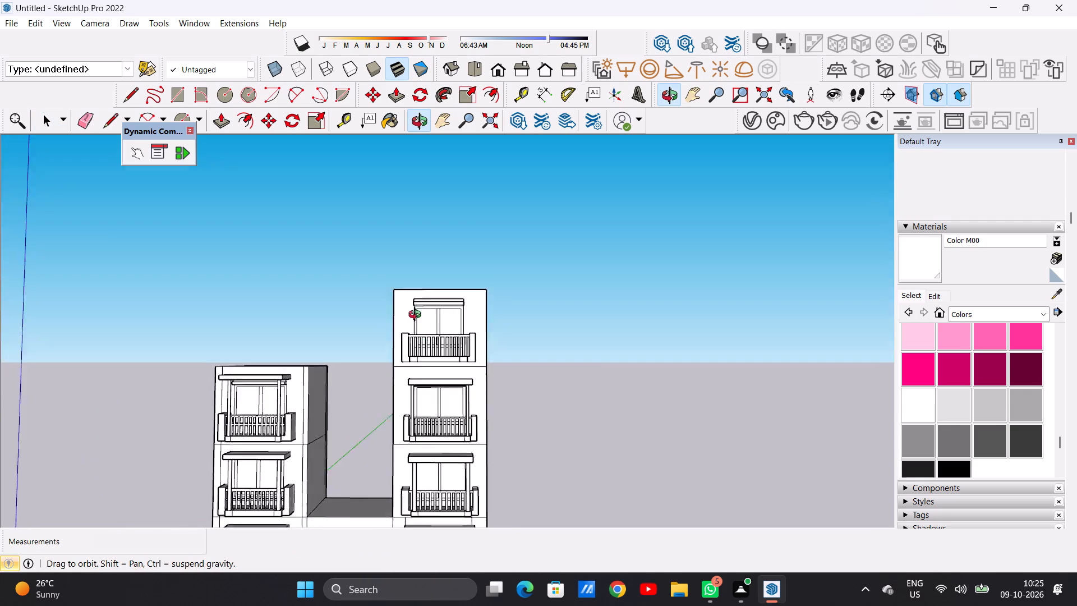
{"action": "middle_click_drag", "start_coordinate": [417, 316], "coordinate": [283, 287]}
{"action": "scroll", "coordinate": [502, 371], "scroll_direction": "up", "scroll_amount": 10}
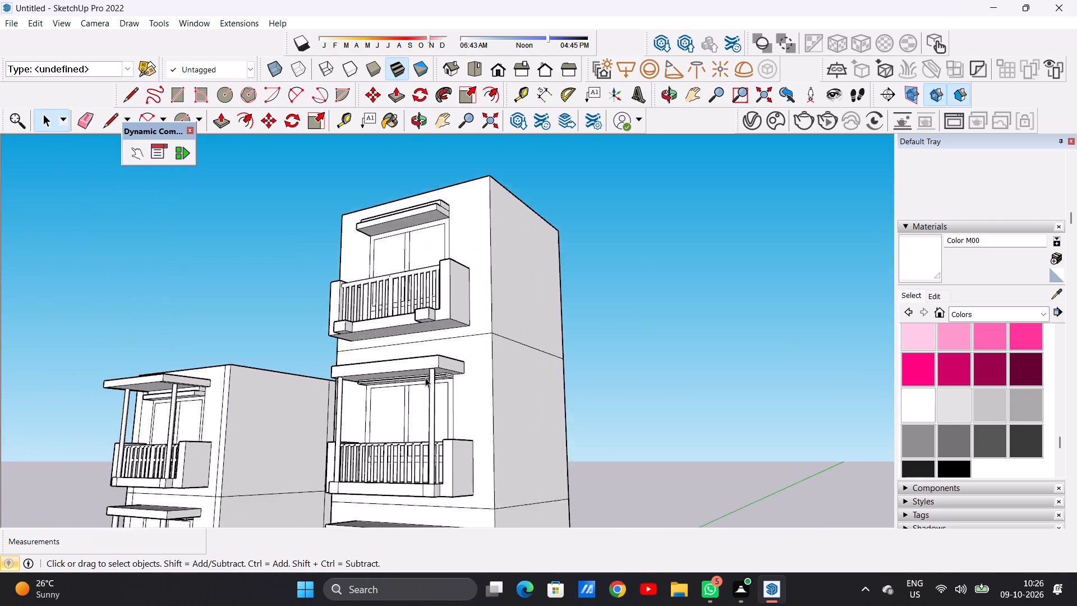
{"action": "scroll", "coordinate": [425, 378], "scroll_direction": "up", "scroll_amount": 3}
{"action": "scroll", "coordinate": [461, 437], "scroll_direction": "down", "scroll_amount": 12}
{"action": "middle_click_drag", "start_coordinate": [447, 344], "coordinate": [509, 402]}
{"action": "scroll", "coordinate": [510, 398], "scroll_direction": "up", "scroll_amount": 5}
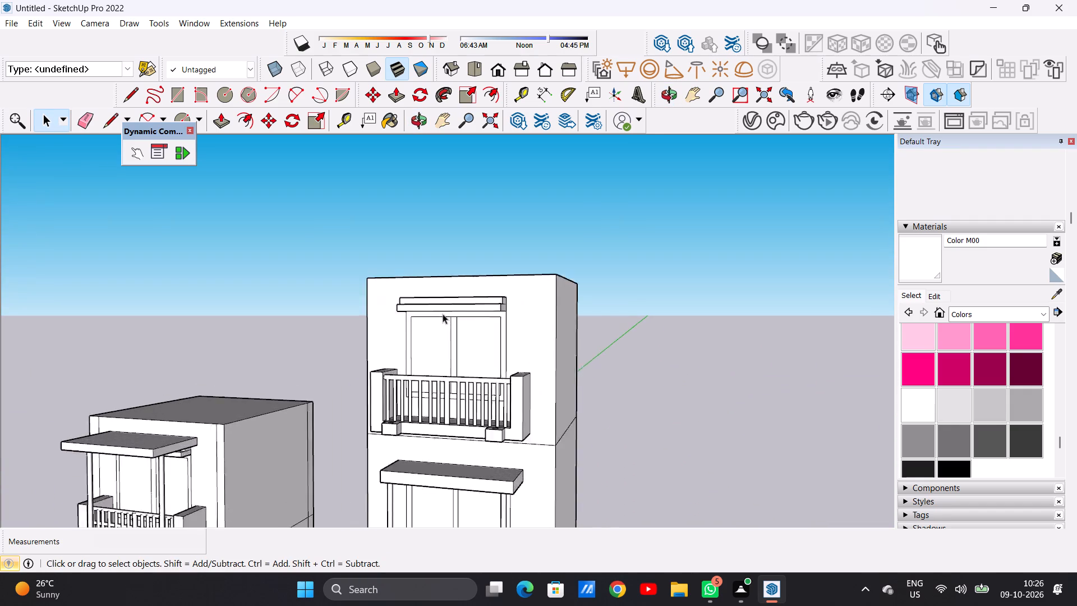
{"action": "scroll", "coordinate": [443, 314], "scroll_direction": "up", "scroll_amount": 2}
{"action": "middle_click_drag", "start_coordinate": [438, 314], "coordinate": [492, 439]}
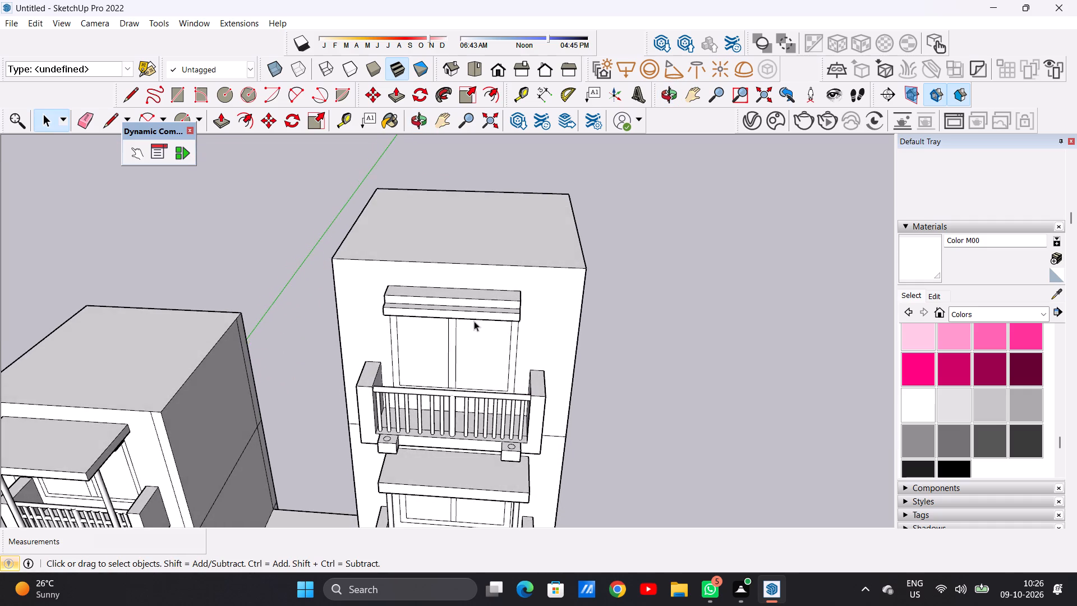
{"action": "scroll", "coordinate": [472, 309], "scroll_direction": "up", "scroll_amount": 7}
{"action": "scroll", "coordinate": [522, 304], "scroll_direction": "up", "scroll_amount": 1}
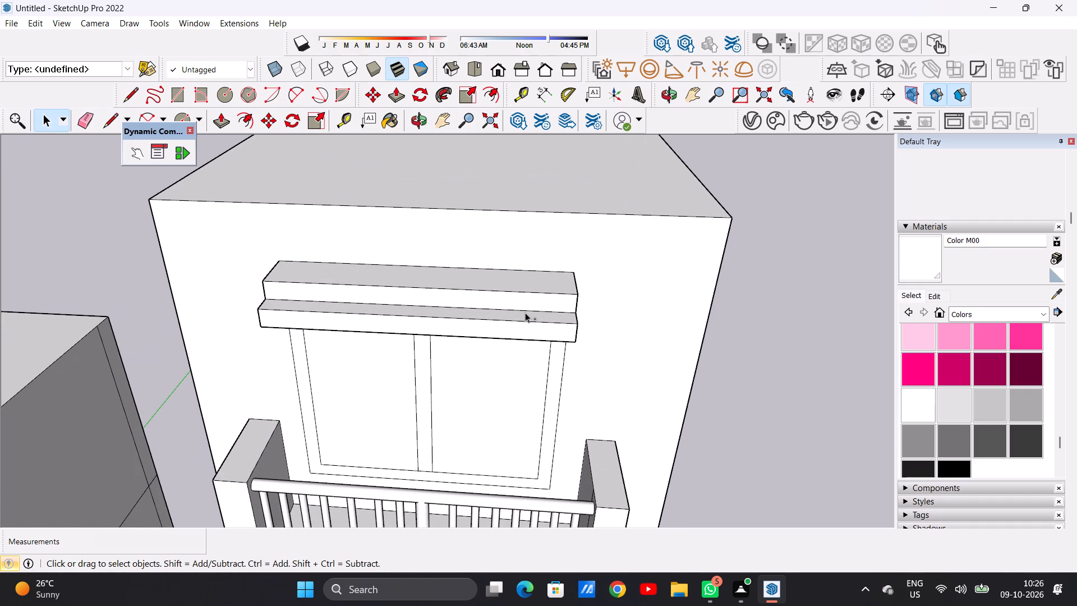
Undo the top balcony's support-block circles, both support blocks with their outlines, and the extrusions of the canopy bands above the door.
{"action": "key", "text": "ctrl+z"}
{"action": "scroll", "coordinate": [532, 334], "scroll_direction": "down", "scroll_amount": 9}
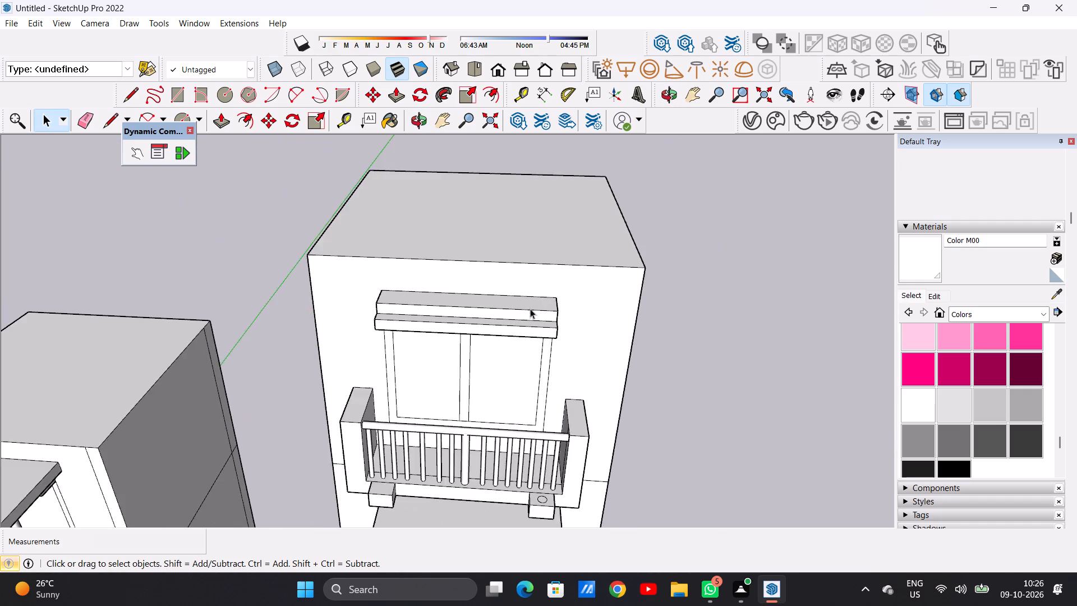
{"action": "scroll", "coordinate": [530, 309], "scroll_direction": "down", "scroll_amount": 3}
{"action": "middle_click_drag", "start_coordinate": [521, 420], "coordinate": [481, 425]}
{"action": "key", "text": "ctrl+z"}
{"action": "key", "text": "ctrl+z"}
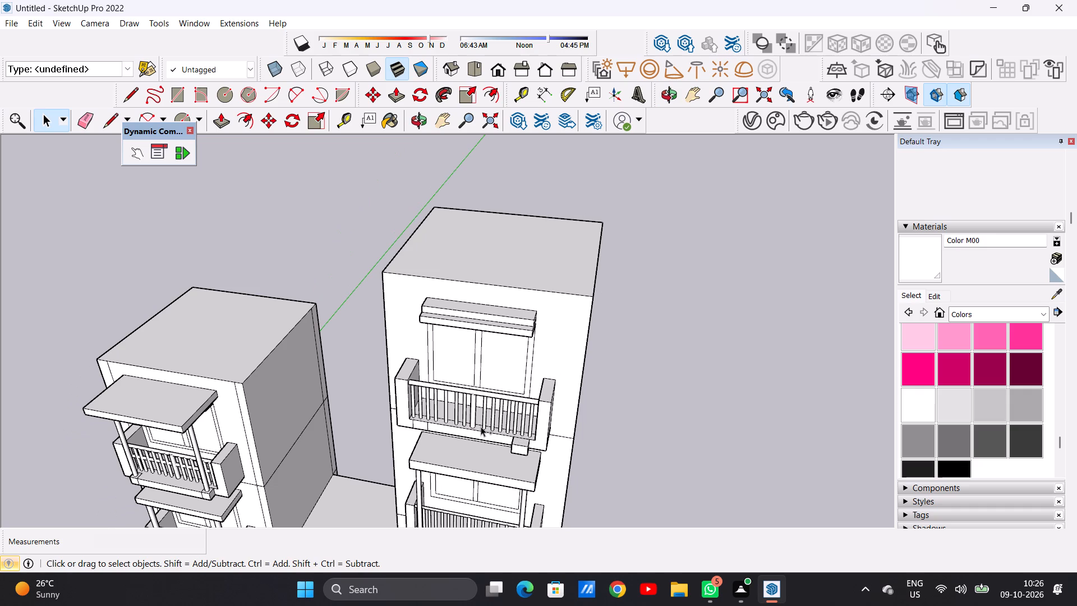
{"action": "key", "text": "ctrl+z"}
{"action": "key", "text": "ctrl+z"}
{"action": "key", "text": "ctrl+z"}
{"action": "key", "text": "ctrl+z"}
{"action": "key", "text": "ctrl+z"}
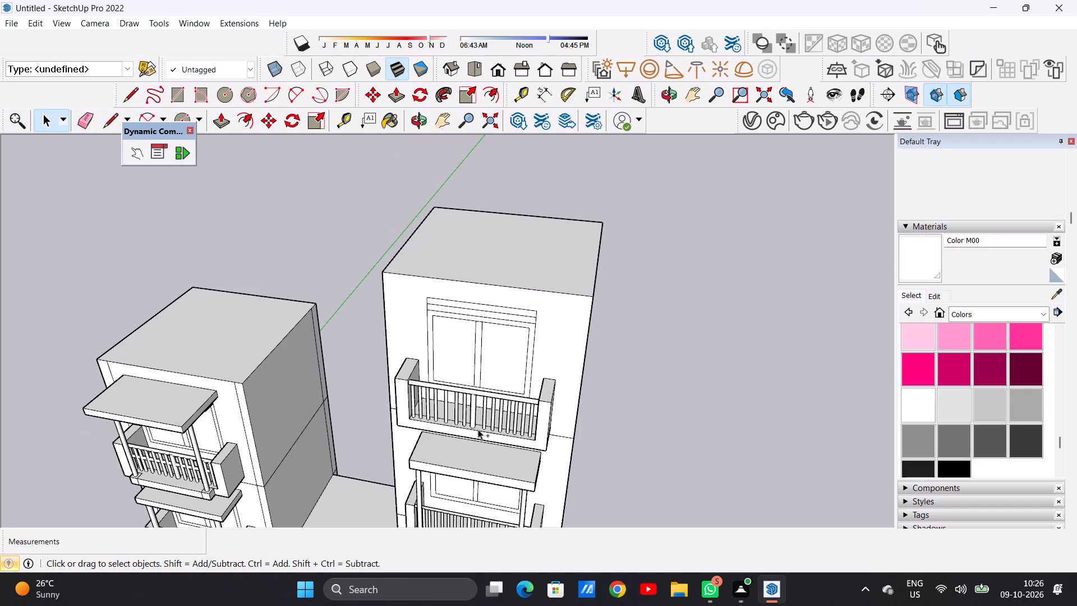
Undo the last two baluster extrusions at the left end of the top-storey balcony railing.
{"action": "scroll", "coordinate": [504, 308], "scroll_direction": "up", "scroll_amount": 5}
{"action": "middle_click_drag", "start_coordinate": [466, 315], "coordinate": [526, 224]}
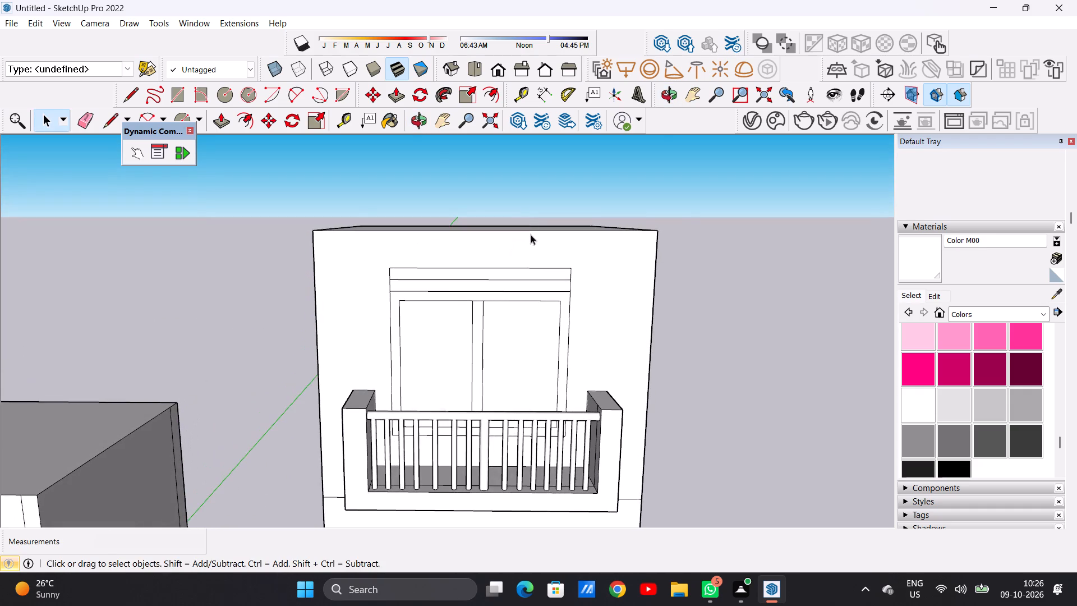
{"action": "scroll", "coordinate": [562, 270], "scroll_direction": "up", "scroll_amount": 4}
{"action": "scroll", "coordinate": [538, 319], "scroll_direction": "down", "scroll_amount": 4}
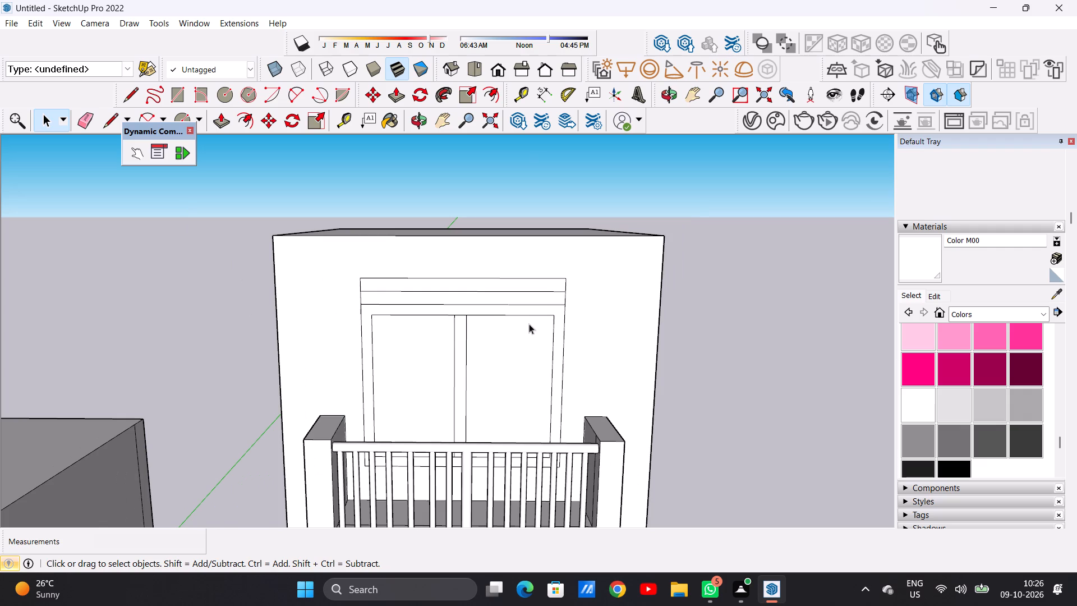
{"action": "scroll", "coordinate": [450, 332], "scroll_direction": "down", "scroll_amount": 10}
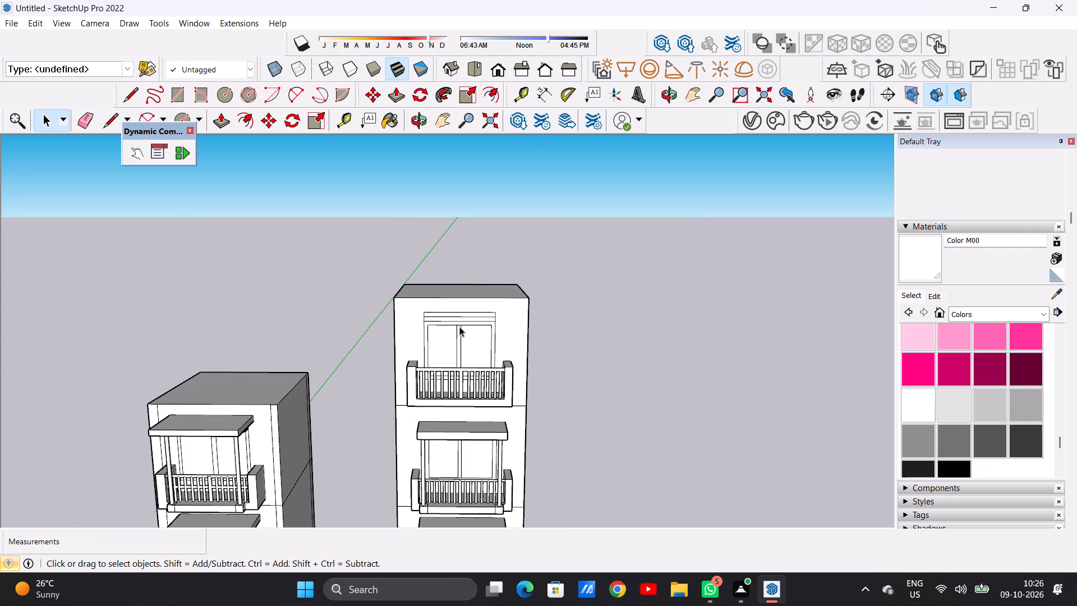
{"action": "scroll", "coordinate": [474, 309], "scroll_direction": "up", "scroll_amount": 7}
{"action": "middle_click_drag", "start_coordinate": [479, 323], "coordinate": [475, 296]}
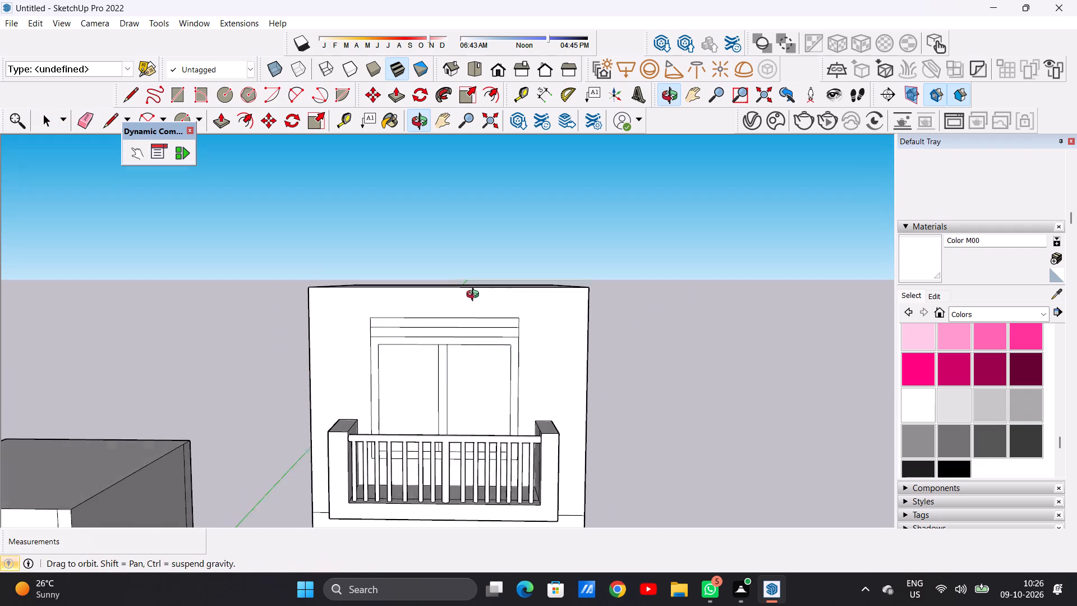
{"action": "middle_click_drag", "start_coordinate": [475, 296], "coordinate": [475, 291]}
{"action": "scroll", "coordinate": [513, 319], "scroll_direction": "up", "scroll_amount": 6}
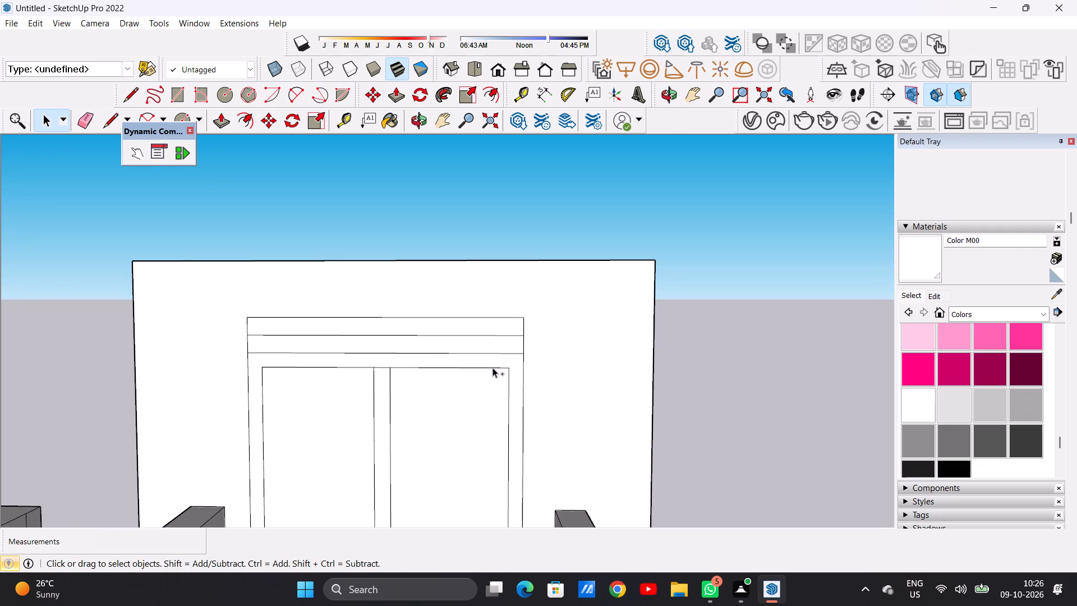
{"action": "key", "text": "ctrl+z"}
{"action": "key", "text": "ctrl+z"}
Push/Pull the second circle from the left end of the top balcony's floor up about 2' 3 3/4" to the handrail as a baluster.
{"action": "key", "text": "space"}
{"action": "scroll", "coordinate": [505, 382], "scroll_direction": "down", "scroll_amount": 13}
{"action": "middle_click_drag", "start_coordinate": [492, 416], "coordinate": [495, 442]}
{"action": "scroll", "coordinate": [408, 446], "scroll_direction": "up", "scroll_amount": 7}
{"action": "middle_click_drag", "start_coordinate": [501, 439], "coordinate": [419, 507]}
{"action": "scroll", "coordinate": [417, 461], "scroll_direction": "up", "scroll_amount": 1}
{"action": "scroll", "coordinate": [417, 461], "scroll_direction": "down", "scroll_amount": 1}
{"action": "scroll", "coordinate": [417, 461], "scroll_direction": "up", "scroll_amount": 10}
{"action": "middle_click_drag", "start_coordinate": [418, 427], "coordinate": [408, 483]}
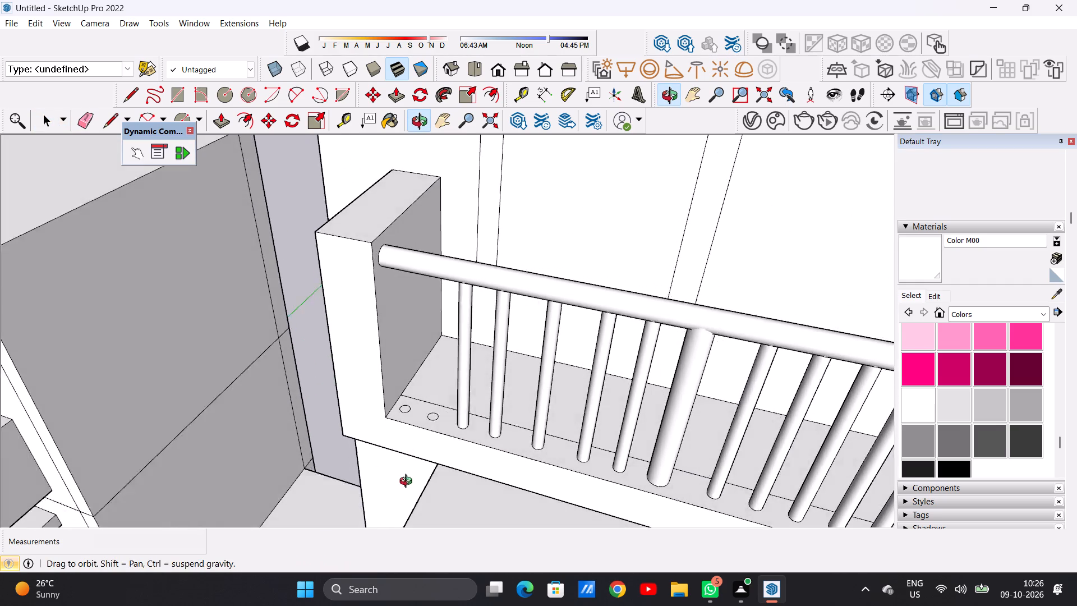
{"action": "middle_click_drag", "start_coordinate": [408, 483], "coordinate": [397, 506]}
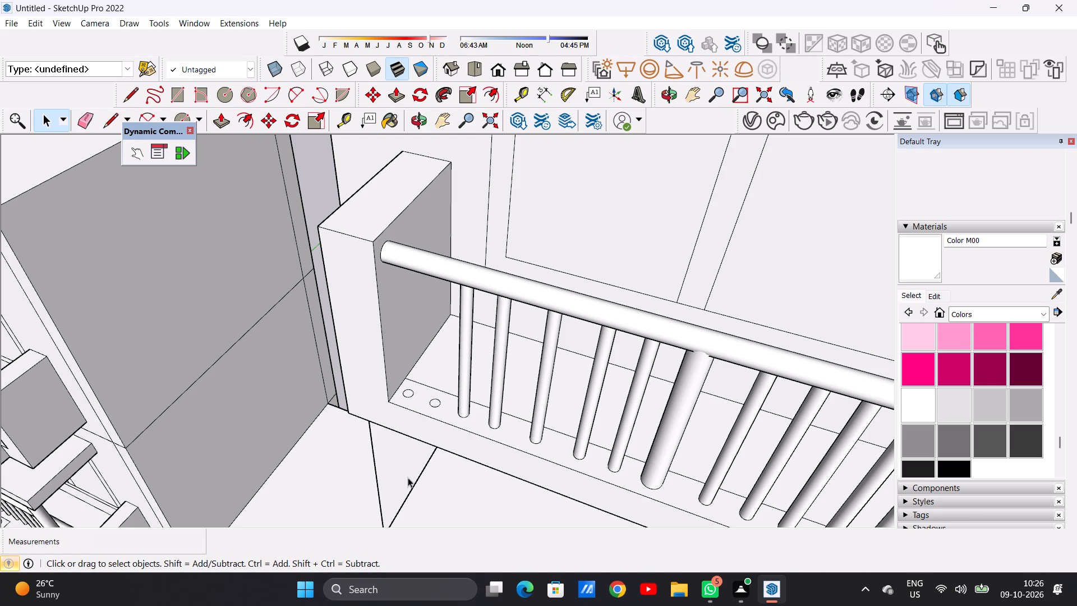
{"action": "key", "text": "p"}
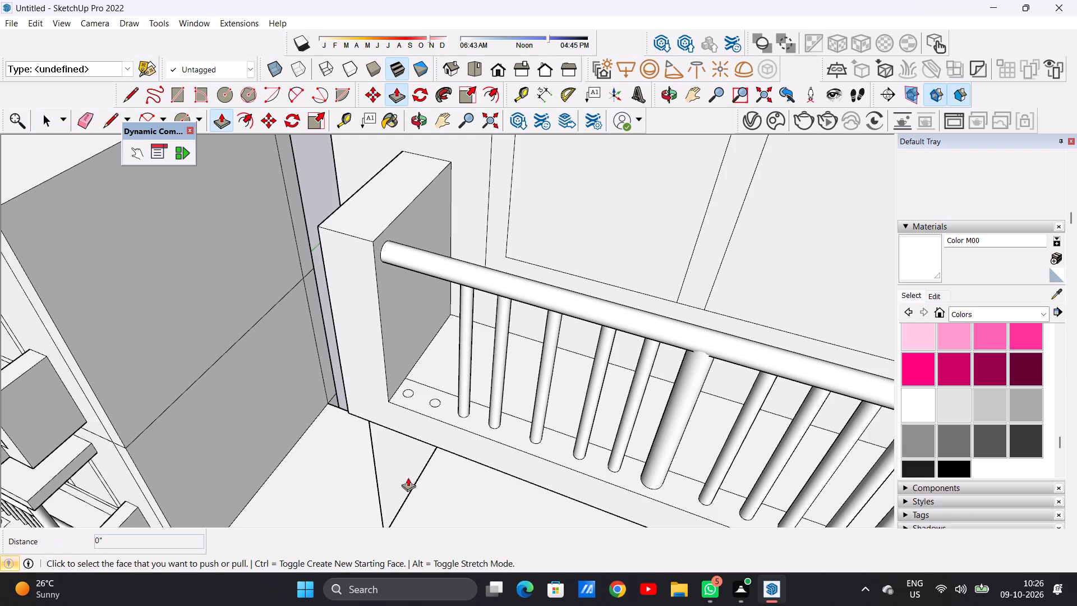
{"action": "scroll", "coordinate": [440, 389], "scroll_direction": "up", "scroll_amount": 11}
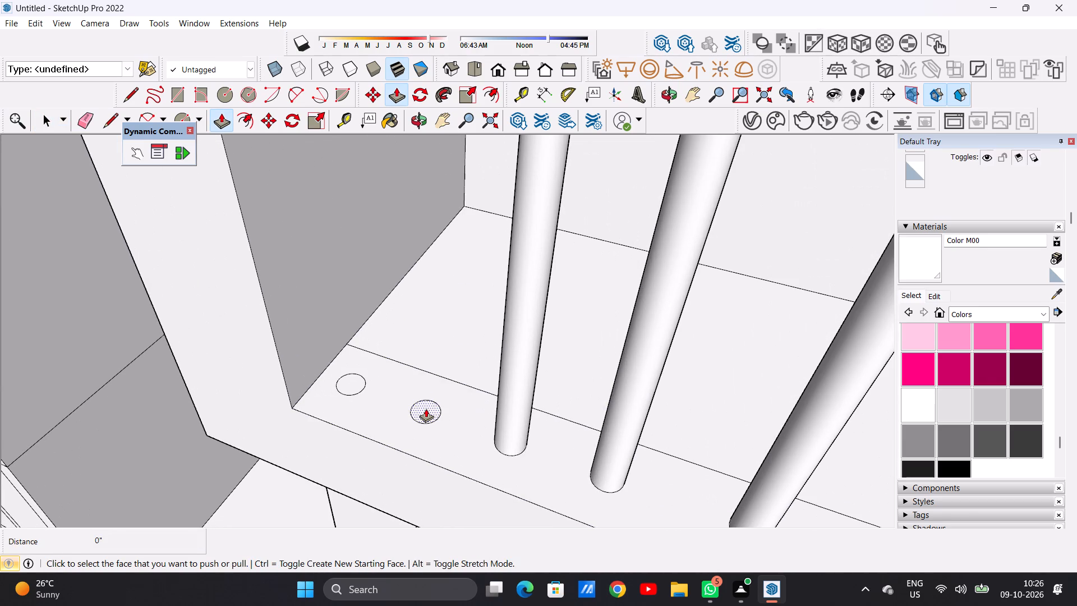
{"action": "left_click", "coordinate": [426, 408]}
{"action": "scroll", "coordinate": [452, 383], "scroll_direction": "down", "scroll_amount": 12}
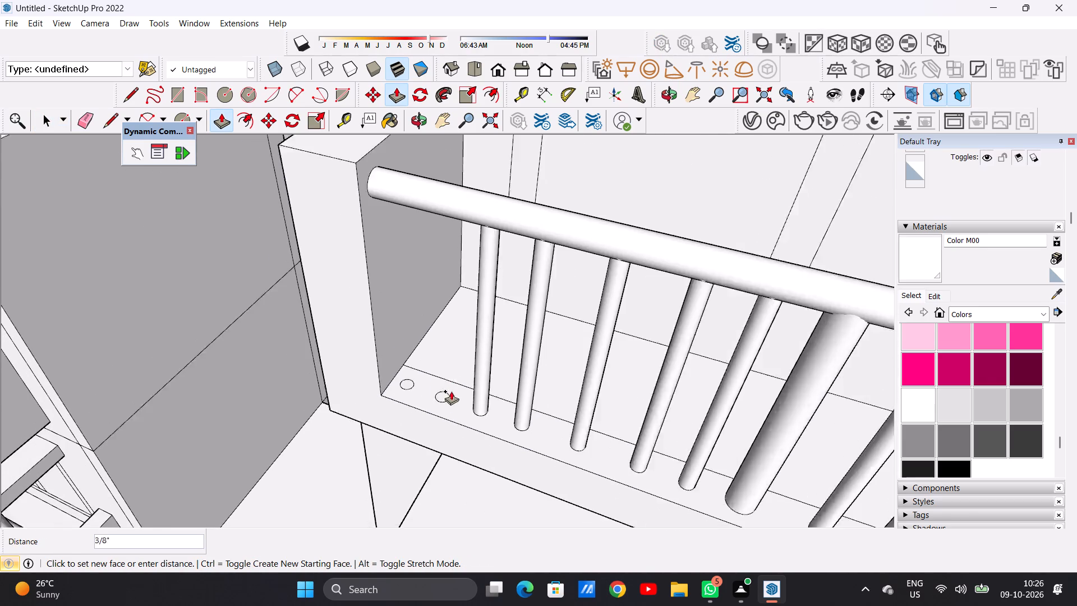
{"action": "scroll", "coordinate": [451, 391], "scroll_direction": "down", "scroll_amount": 4}
{"action": "scroll", "coordinate": [434, 245], "scroll_direction": "up", "scroll_amount": 5}
{"action": "left_click", "coordinate": [448, 242]}
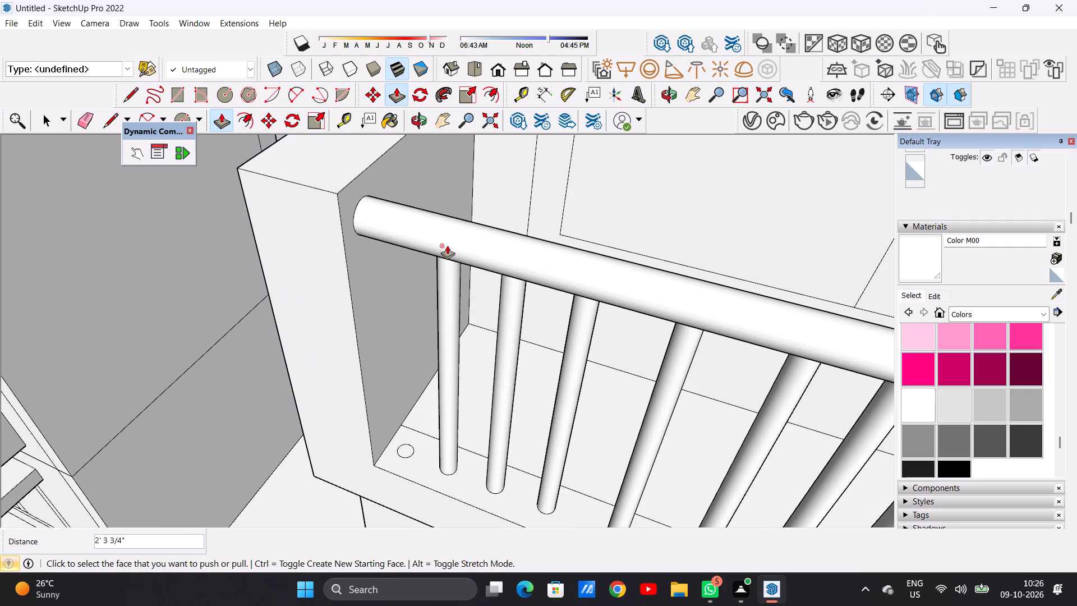
Push/Pull the remaining circle beside the balcony's left side wall up about 2' 4" to the handrail as the last baluster.
{"action": "left_click", "coordinate": [406, 443]}
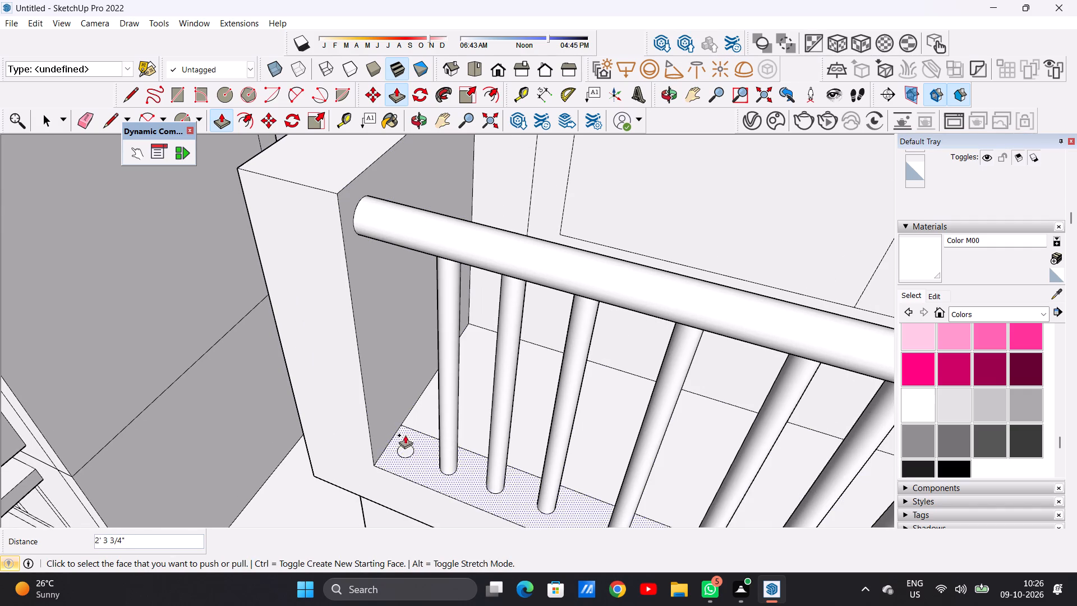
{"action": "key", "text": "space"}
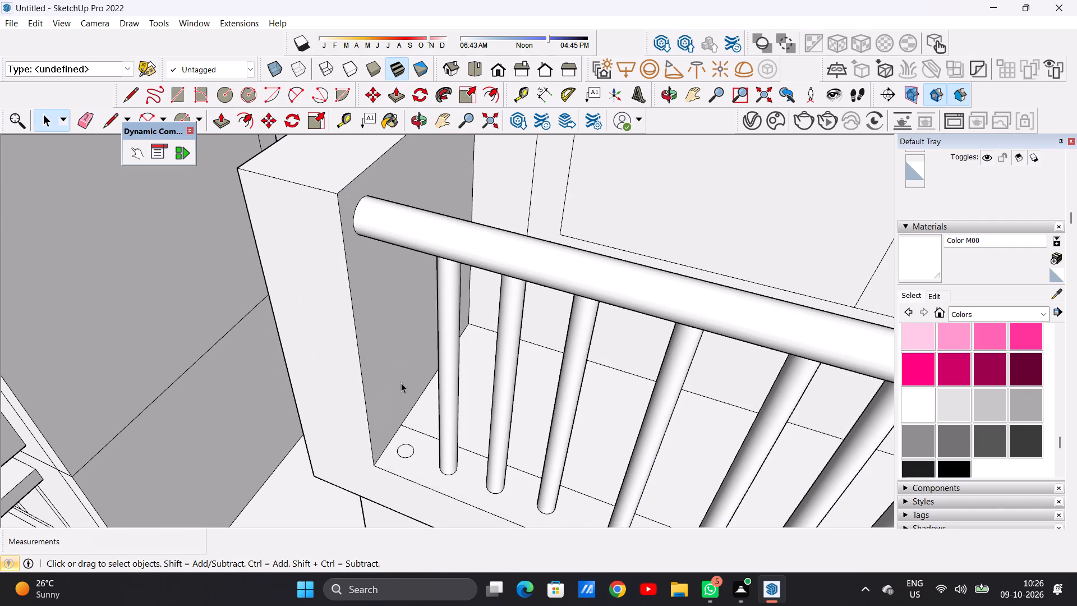
{"action": "key", "text": "p"}
{"action": "scroll", "coordinate": [404, 444], "scroll_direction": "up", "scroll_amount": 6}
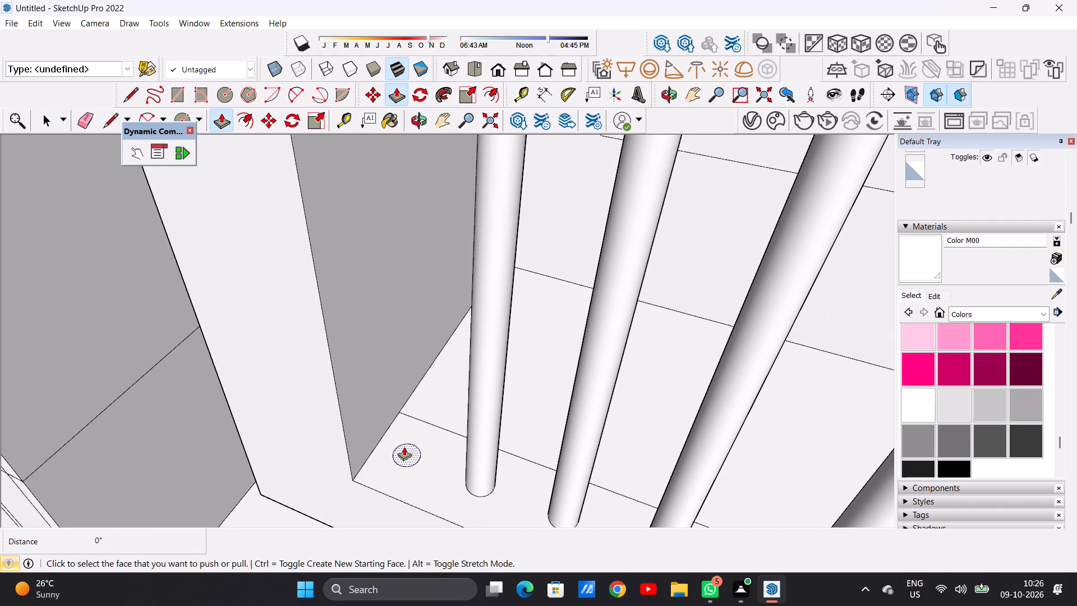
{"action": "left_click", "coordinate": [404, 447]}
{"action": "scroll", "coordinate": [422, 396], "scroll_direction": "down", "scroll_amount": 14}
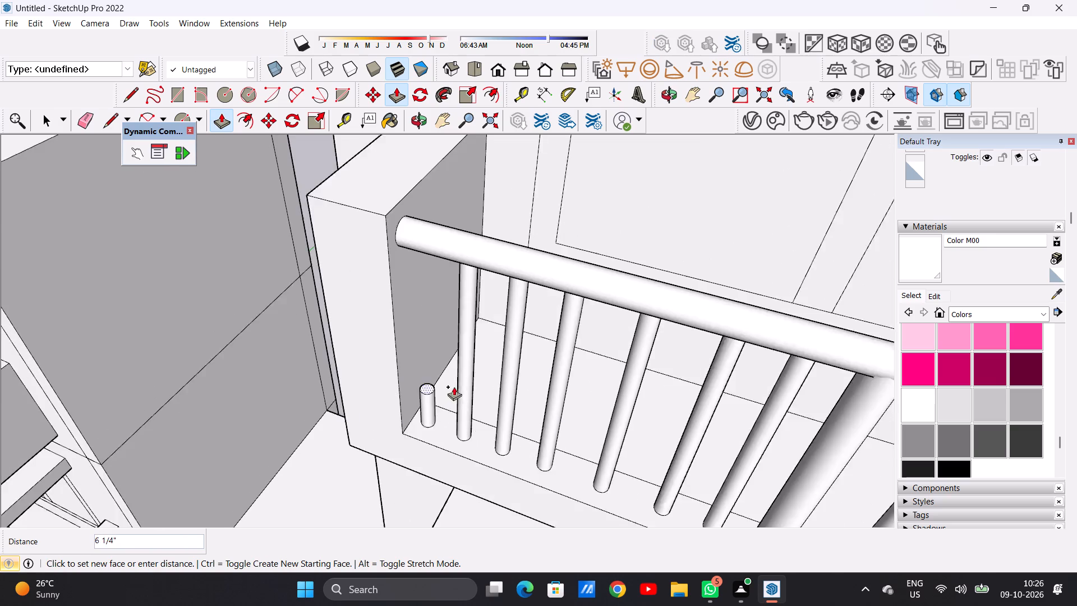
{"action": "scroll", "coordinate": [454, 387], "scroll_direction": "down", "scroll_amount": 2}
{"action": "scroll", "coordinate": [440, 290], "scroll_direction": "up", "scroll_amount": 7}
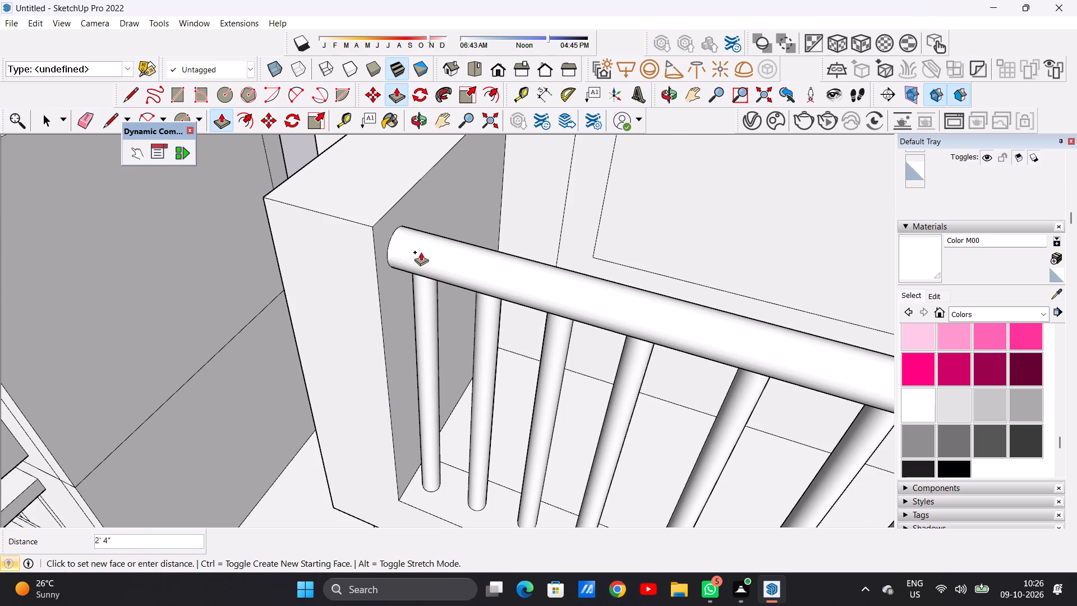
{"action": "left_click", "coordinate": [421, 252]}
{"action": "key", "text": "space"}
Erase the outlines of the two narrow bands above the door frame on the right tower's top storey.
{"action": "scroll", "coordinate": [451, 458], "scroll_direction": "down", "scroll_amount": 19}
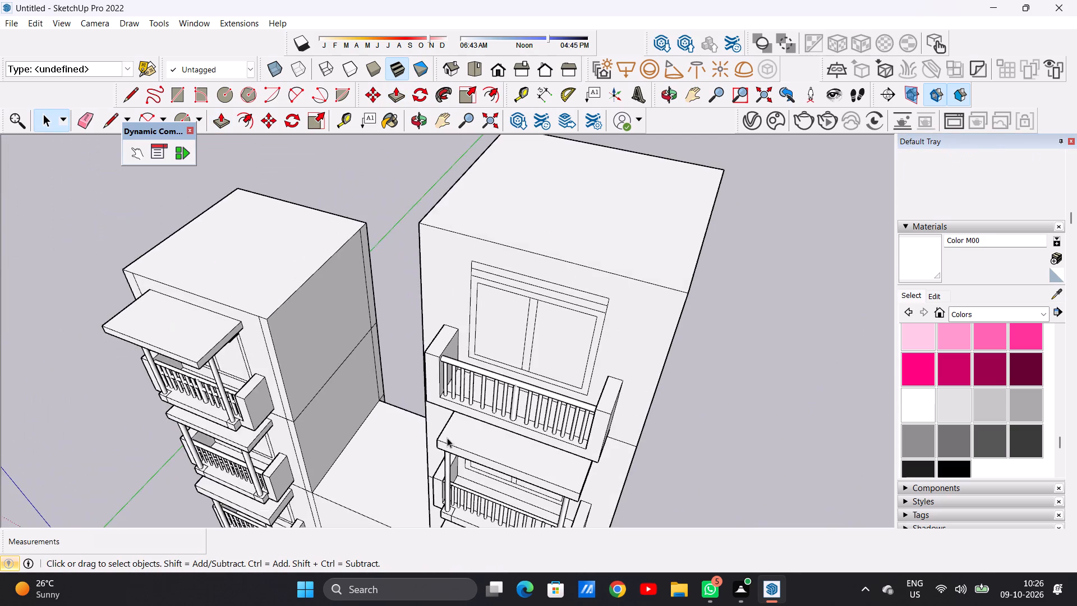
{"action": "middle_click_drag", "start_coordinate": [507, 408], "coordinate": [571, 336]}
{"action": "scroll", "coordinate": [482, 383], "scroll_direction": "down", "scroll_amount": 8}
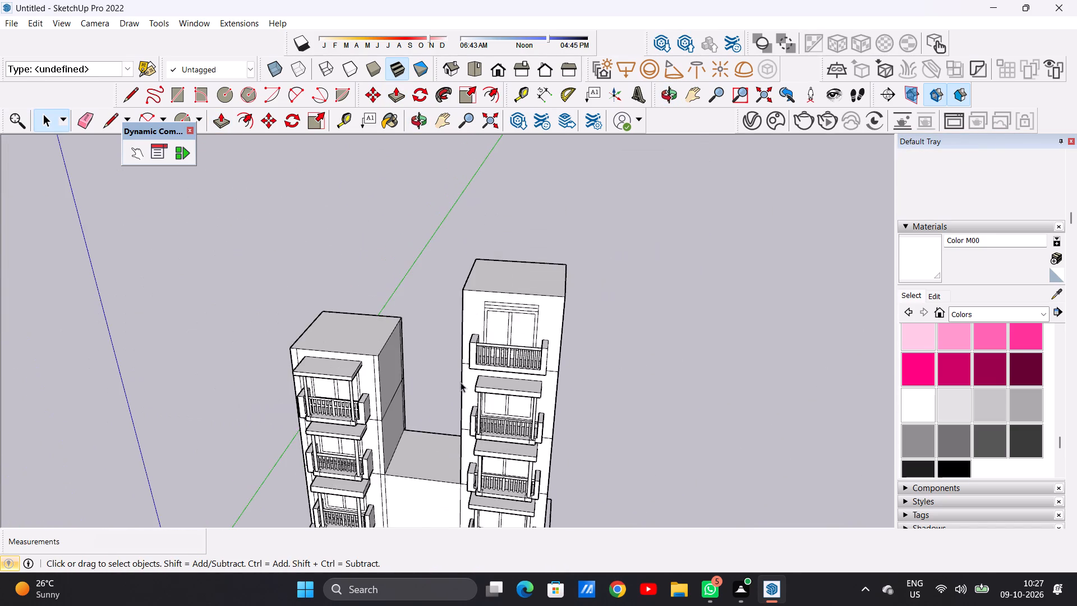
{"action": "middle_click_drag", "start_coordinate": [484, 387], "coordinate": [501, 343]}
{"action": "scroll", "coordinate": [554, 258], "scroll_direction": "up", "scroll_amount": 17}
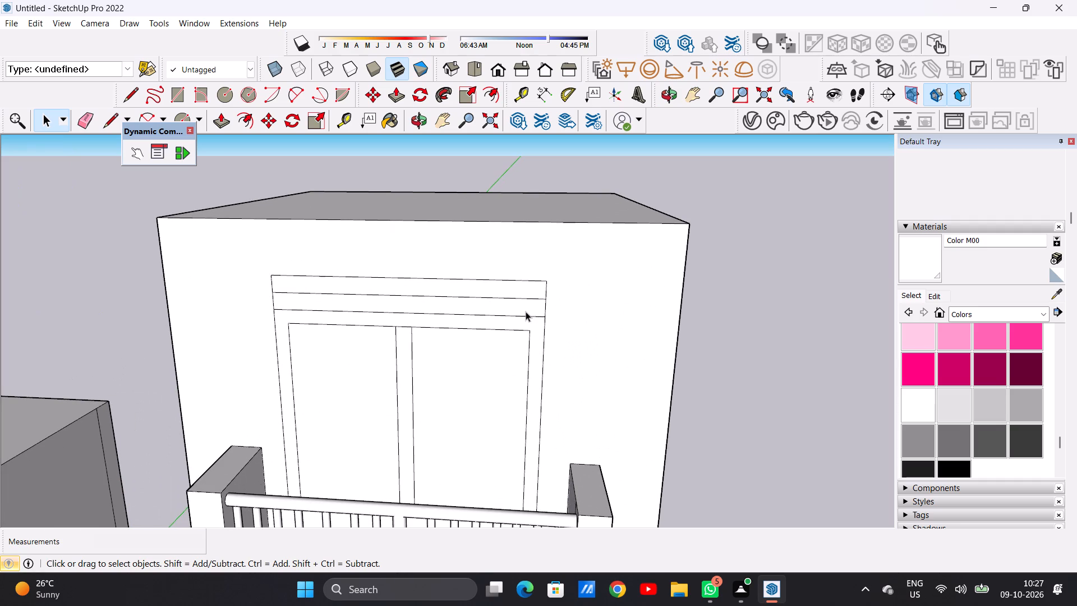
{"action": "key", "text": "e"}
{"action": "scroll", "coordinate": [523, 298], "scroll_direction": "up", "scroll_amount": 4}
{"action": "left_click", "coordinate": [538, 280]}
{"action": "left_click_drag", "start_coordinate": [544, 269], "coordinate": [544, 270]}
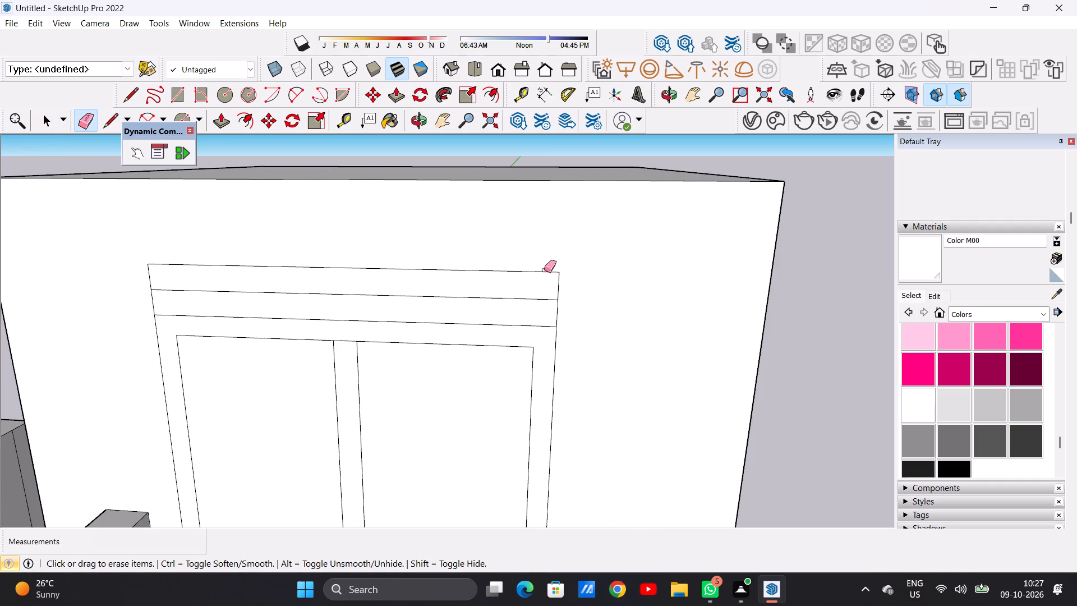
{"action": "left_click_drag", "start_coordinate": [544, 270], "coordinate": [549, 286]}
{"action": "left_click", "coordinate": [560, 284]}
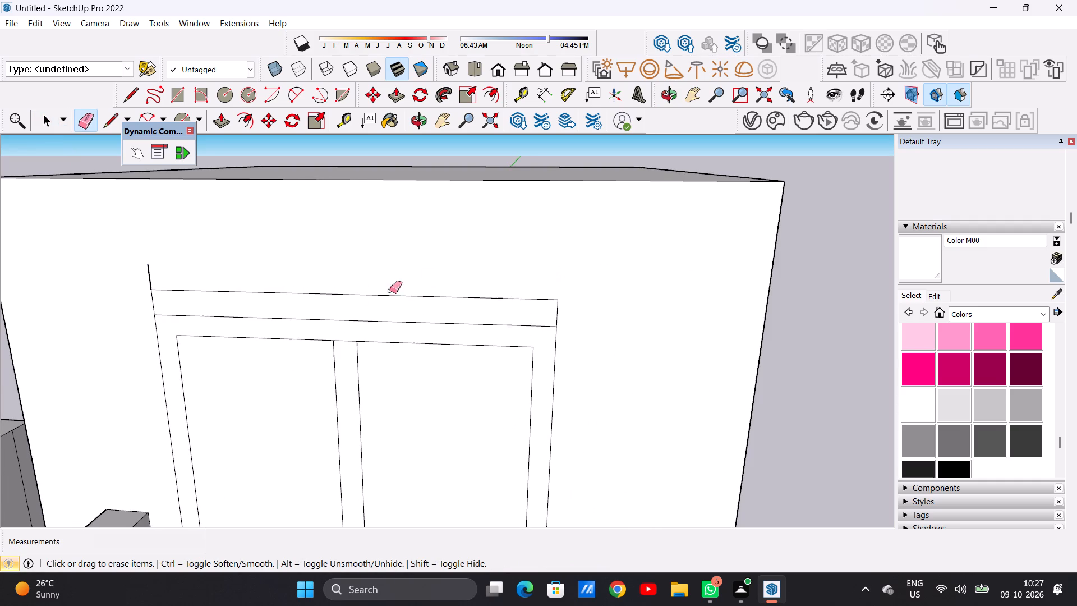
{"action": "left_click_drag", "start_coordinate": [154, 281], "coordinate": [146, 281]}
{"action": "scroll", "coordinate": [462, 277], "scroll_direction": "down", "scroll_amount": 5}
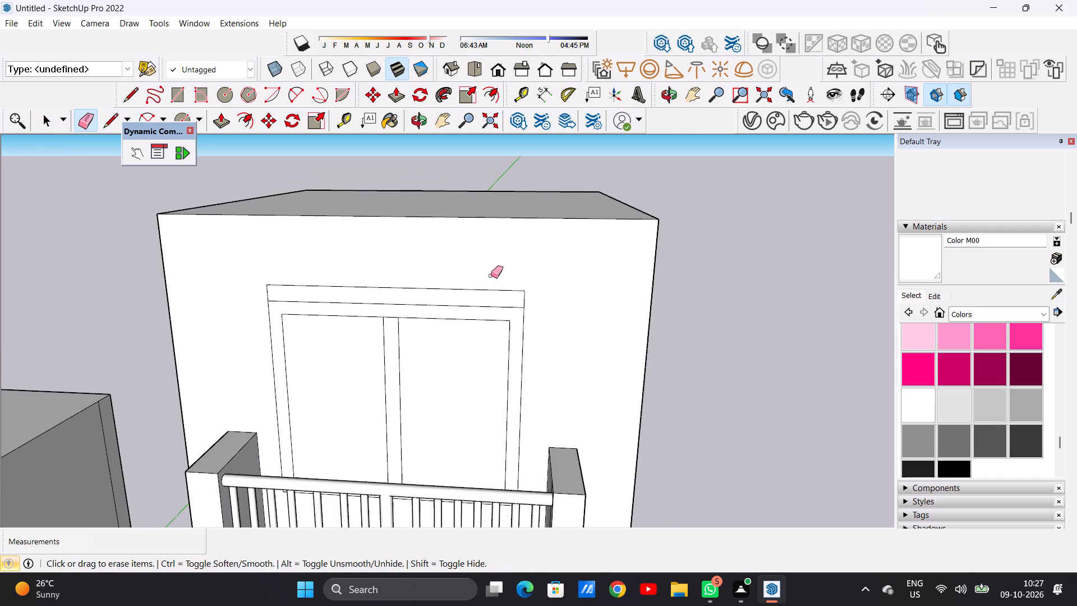
{"action": "scroll", "coordinate": [532, 299], "scroll_direction": "up", "scroll_amount": 6}
{"action": "left_click_drag", "start_coordinate": [508, 279], "coordinate": [520, 300]}
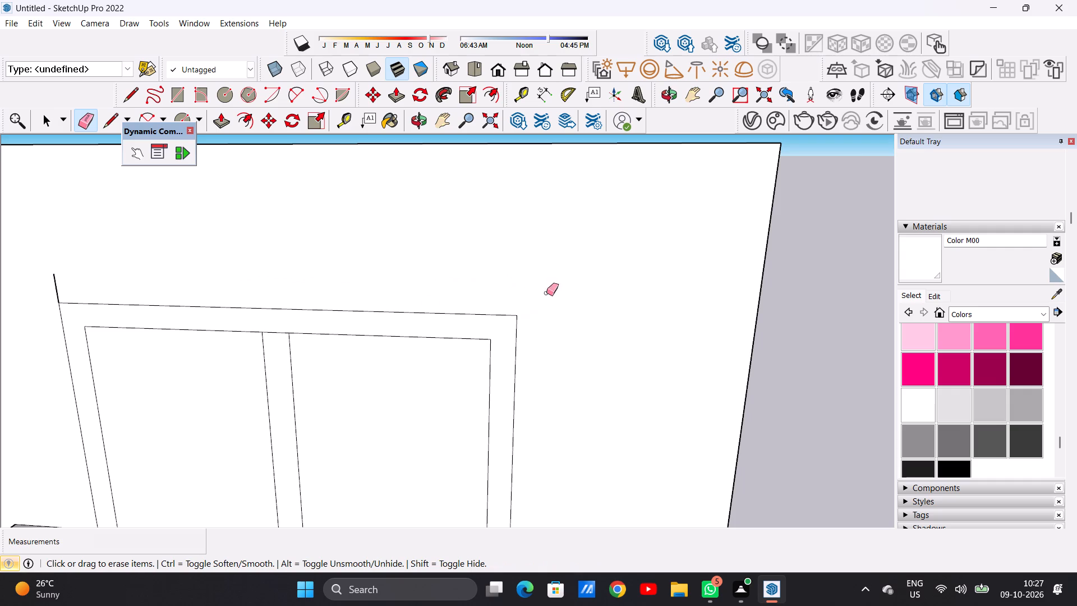
{"action": "scroll", "coordinate": [43, 296], "scroll_direction": "up", "scroll_amount": 5}
{"action": "left_click_drag", "start_coordinate": [67, 285], "coordinate": [52, 288]}
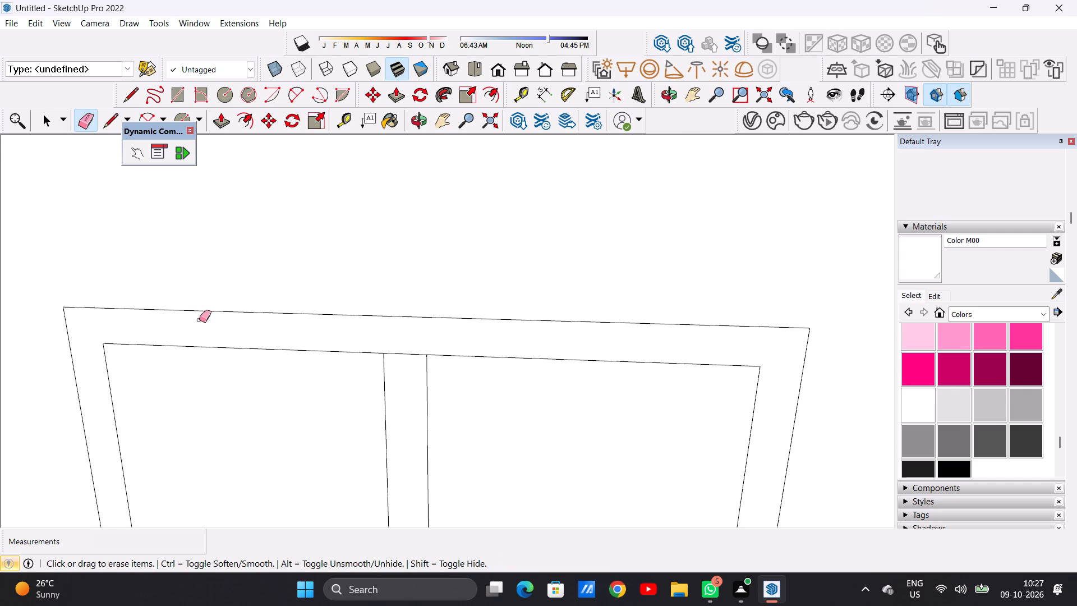
Draw a line outline about 5' 9 1/4" wide directly above the door frame on the right tower's top storey.
{"action": "key", "text": "space"}
{"action": "scroll", "coordinate": [275, 361], "scroll_direction": "down", "scroll_amount": 20}
{"action": "scroll", "coordinate": [275, 361], "scroll_direction": "down", "scroll_amount": 6}
{"action": "middle_click_drag", "start_coordinate": [374, 300], "coordinate": [411, 277]}
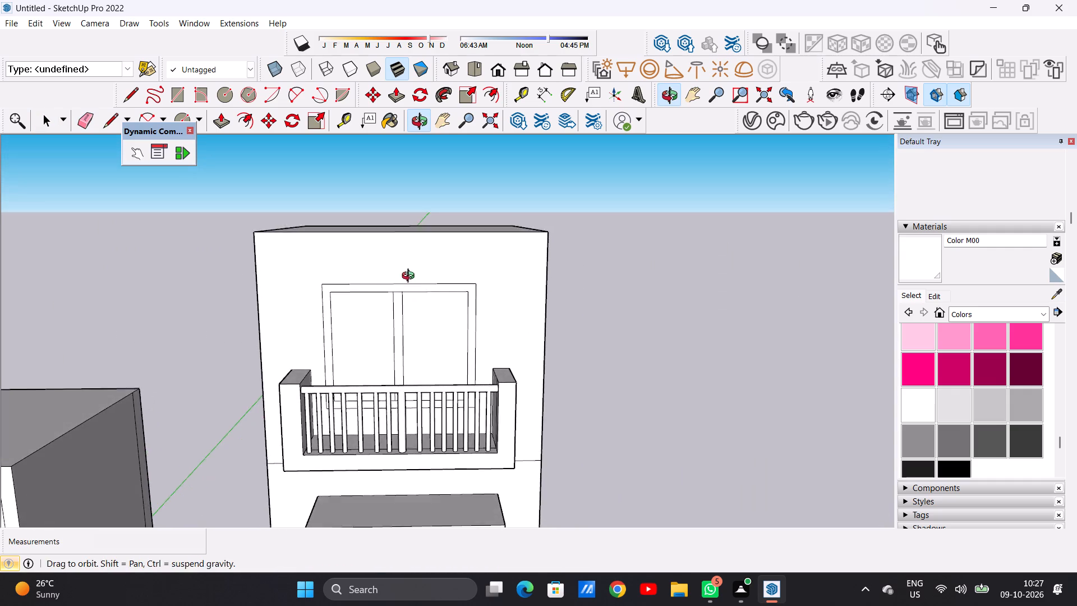
{"action": "middle_click_drag", "start_coordinate": [411, 277], "coordinate": [412, 272]}
{"action": "scroll", "coordinate": [342, 300], "scroll_direction": "up", "scroll_amount": 6}
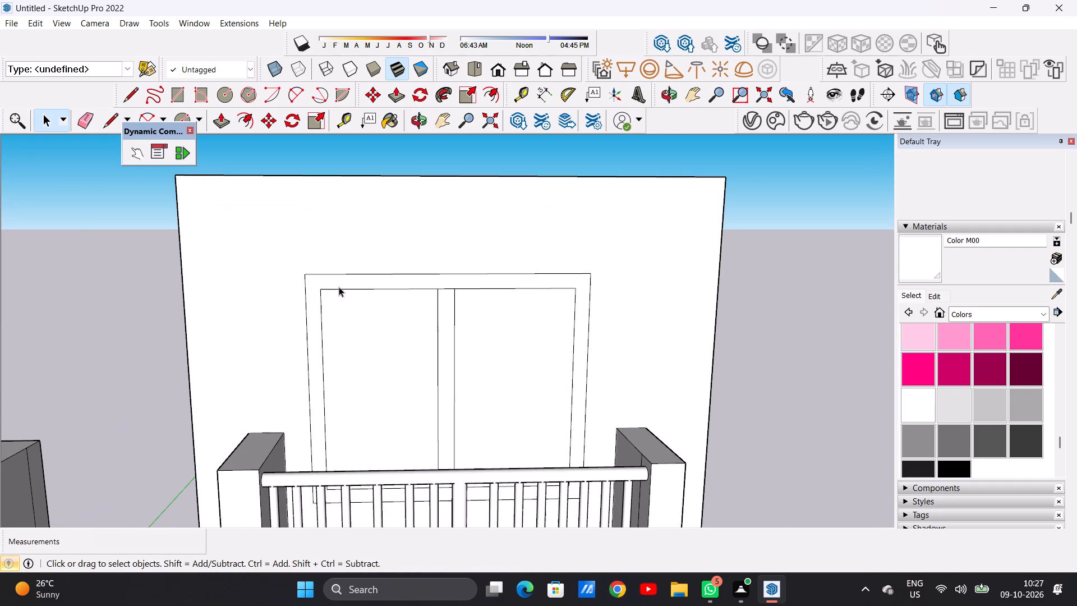
{"action": "key", "text": "l"}
{"action": "left_click", "coordinate": [302, 271]}
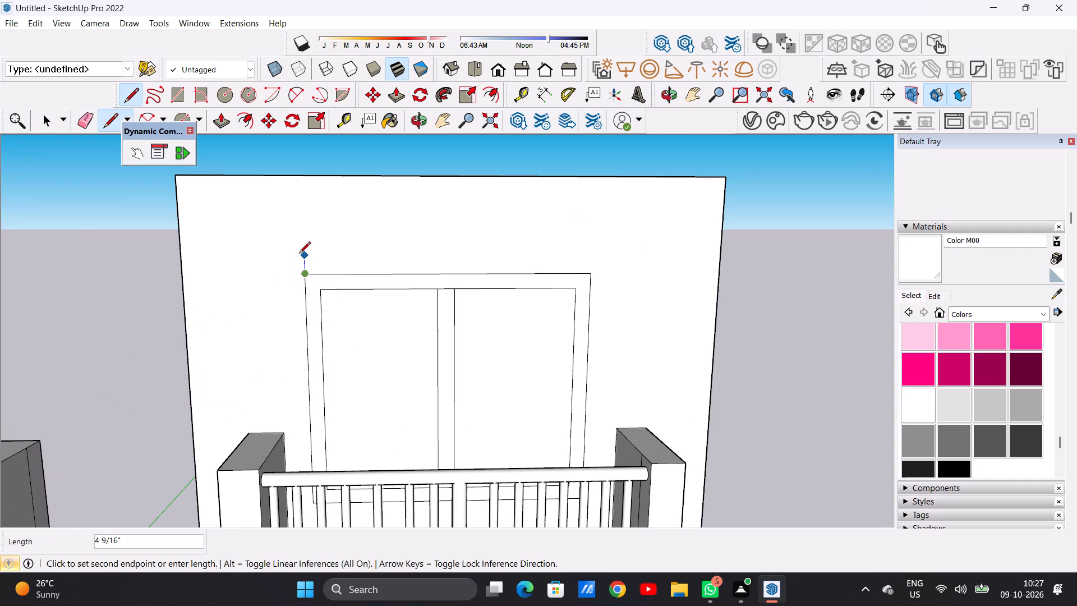
{"action": "left_click", "coordinate": [304, 245]}
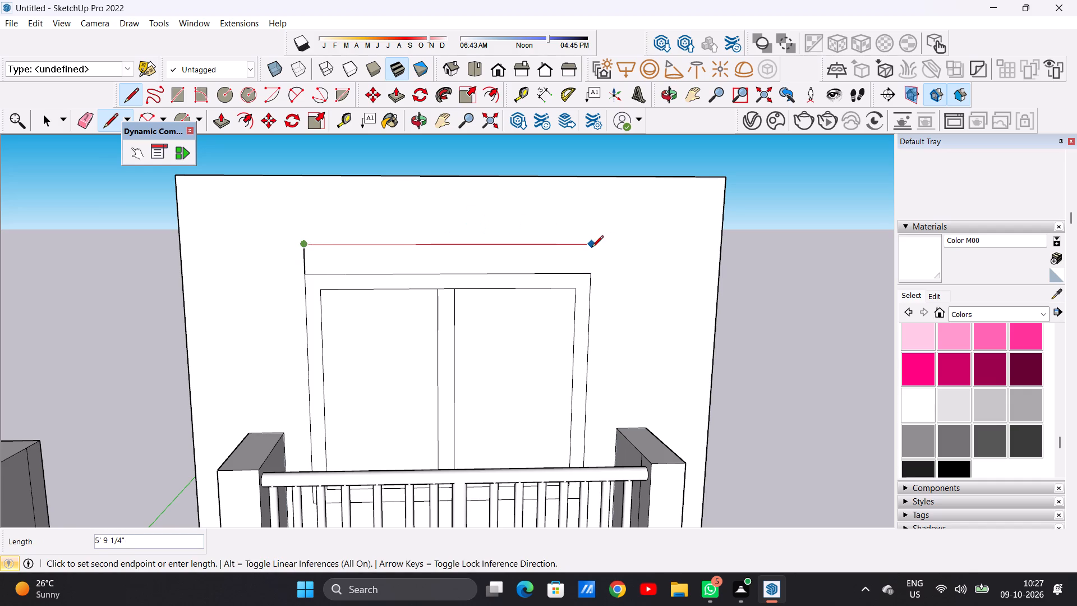
{"action": "key", "text": "space"}
{"action": "type", "text": "L"}
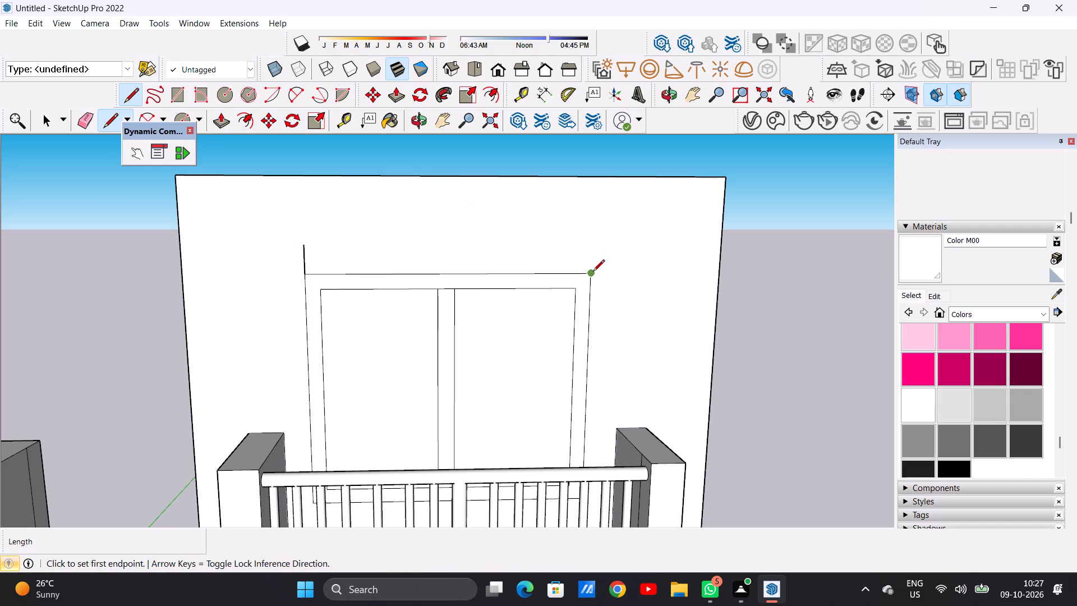
{"action": "left_click", "coordinate": [593, 272]}
{"action": "left_click", "coordinate": [591, 249]}
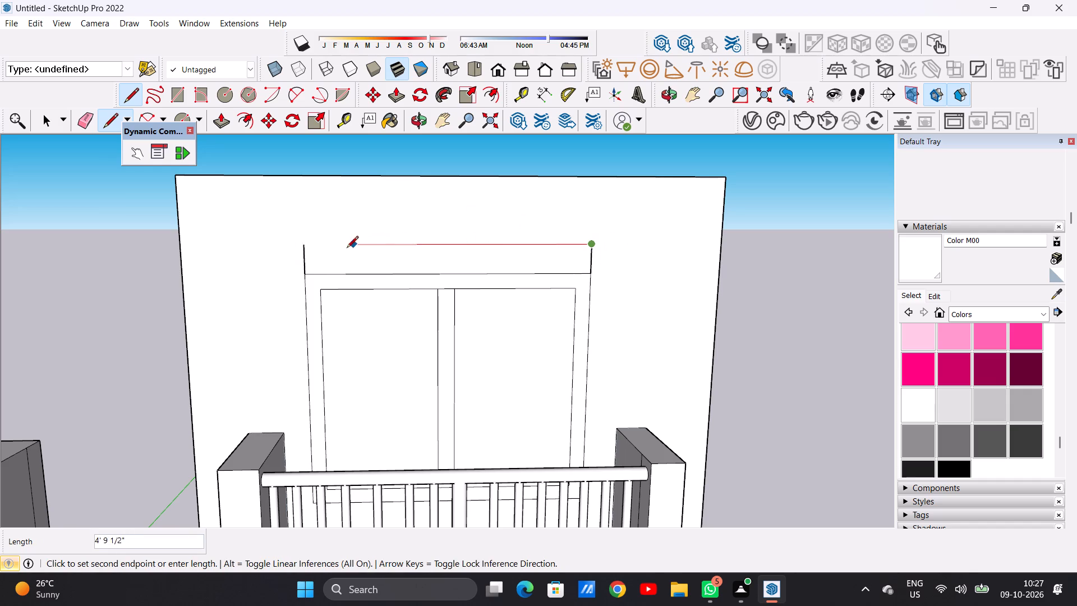
{"action": "left_click", "coordinate": [309, 249]}
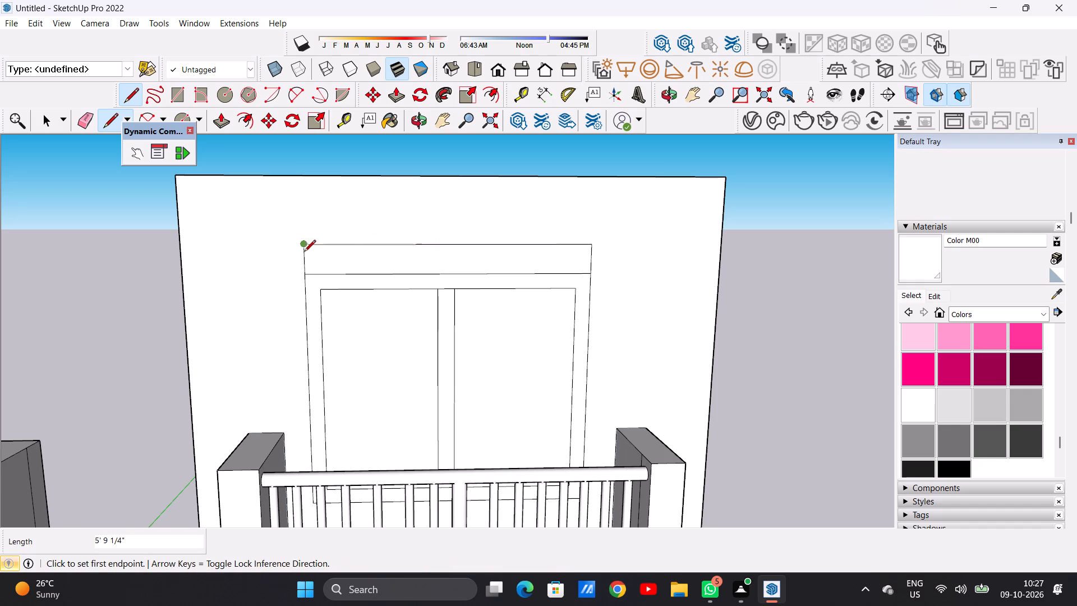
Split the outline above the door frame into two narrow bands with a horizontal line about 5' 9 1/4" long.
{"action": "left_click", "coordinate": [303, 257]}
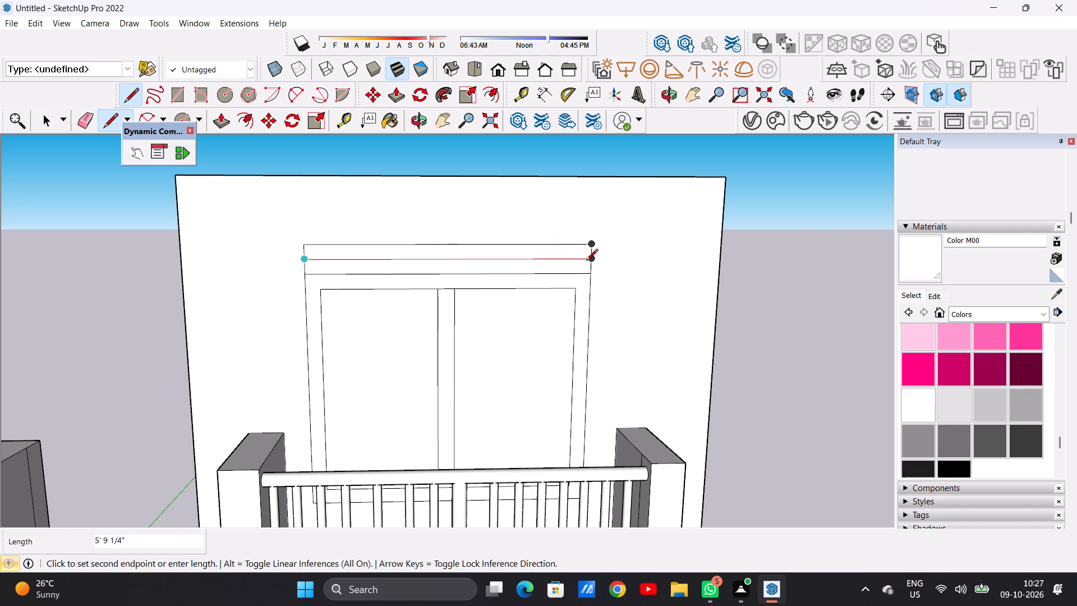
{"action": "left_click", "coordinate": [589, 260]}
{"action": "key", "text": "space"}
Draw a rectangle about 6' 8 3/4" by 5 1/2" on the wall just above the two door bands.
{"action": "scroll", "coordinate": [467, 290], "scroll_direction": "down", "scroll_amount": 9}
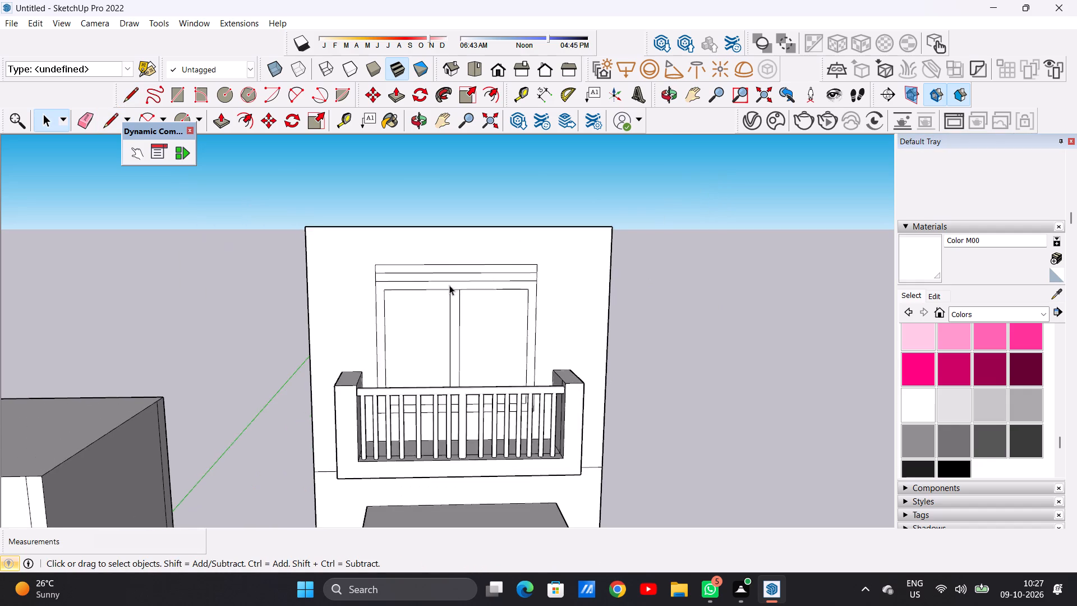
{"action": "scroll", "coordinate": [449, 285], "scroll_direction": "down", "scroll_amount": 3}
{"action": "middle_click_drag", "start_coordinate": [497, 290], "coordinate": [242, 320]}
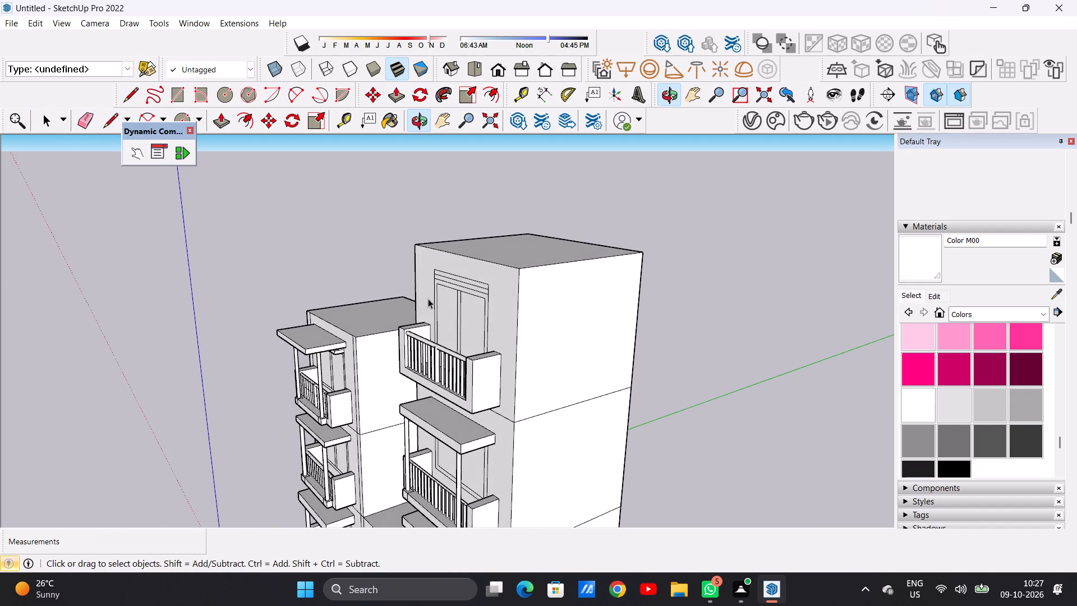
{"action": "middle_click_drag", "start_coordinate": [434, 305], "coordinate": [625, 280]}
{"action": "middle_click_drag", "start_coordinate": [433, 302], "coordinate": [470, 306]}
{"action": "scroll", "coordinate": [326, 319], "scroll_direction": "down", "scroll_amount": 2}
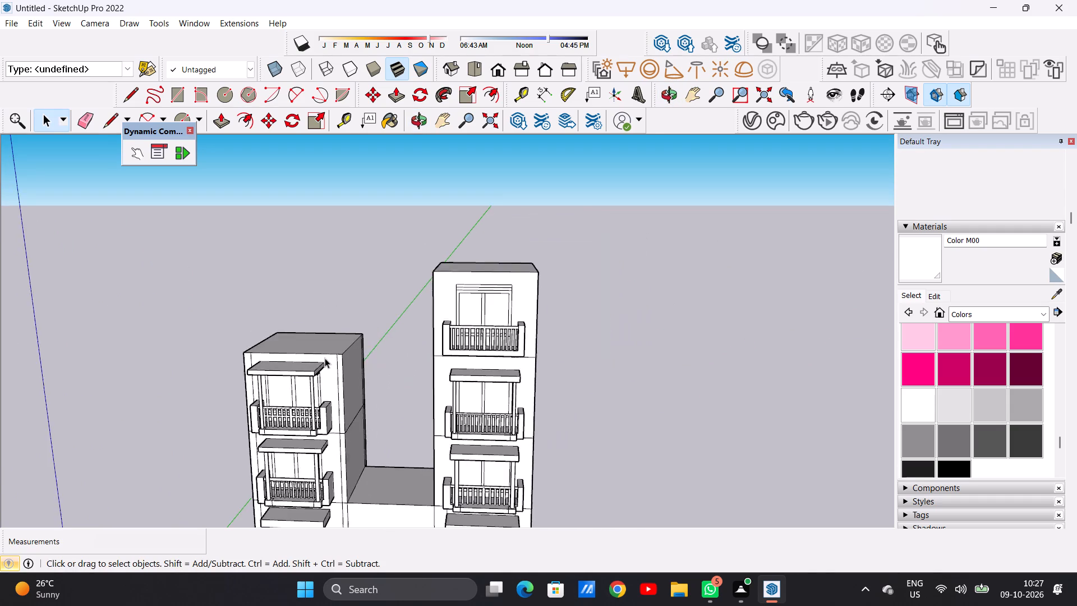
{"action": "scroll", "coordinate": [325, 358], "scroll_direction": "down", "scroll_amount": 5}
{"action": "scroll", "coordinate": [420, 290], "scroll_direction": "up", "scroll_amount": 7}
{"action": "middle_click_drag", "start_coordinate": [481, 323], "coordinate": [485, 292]}
{"action": "scroll", "coordinate": [491, 316], "scroll_direction": "up", "scroll_amount": 6}
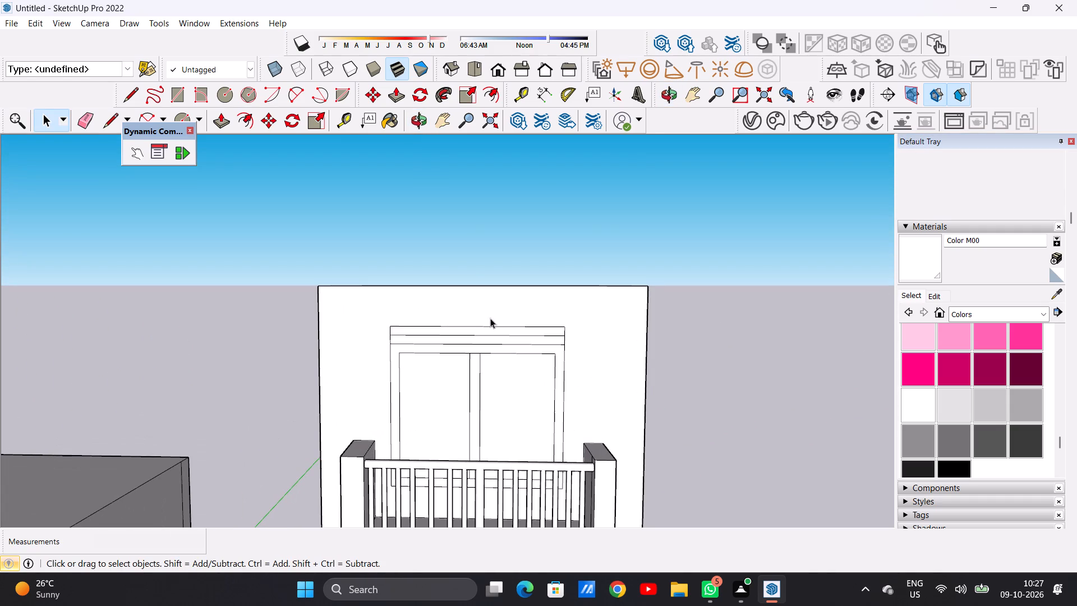
{"action": "key", "text": "r"}
{"action": "scroll", "coordinate": [381, 336], "scroll_direction": "up", "scroll_amount": 4}
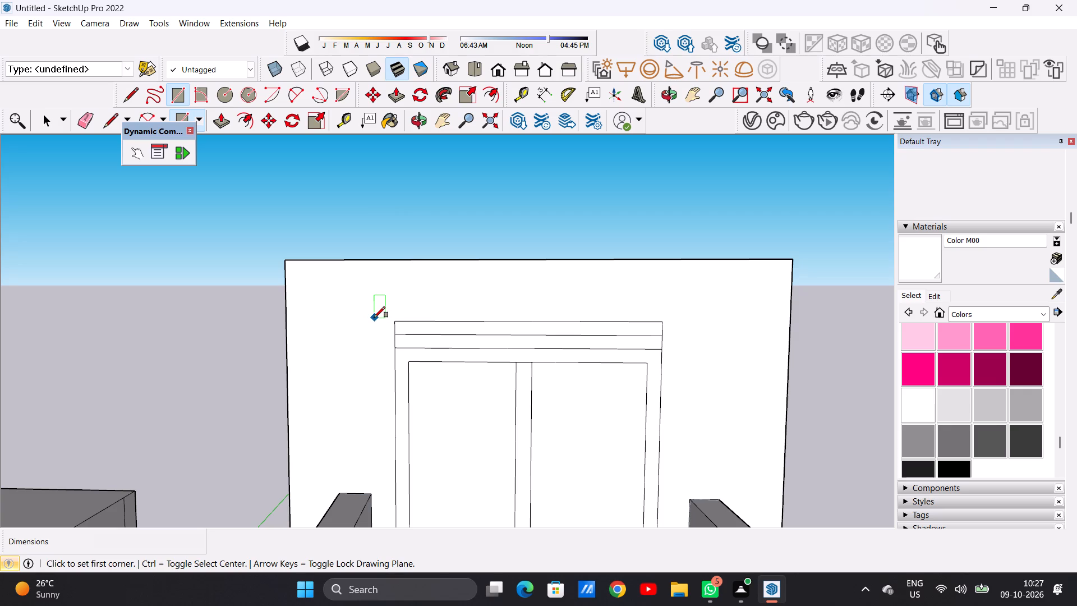
{"action": "left_click", "coordinate": [374, 318]}
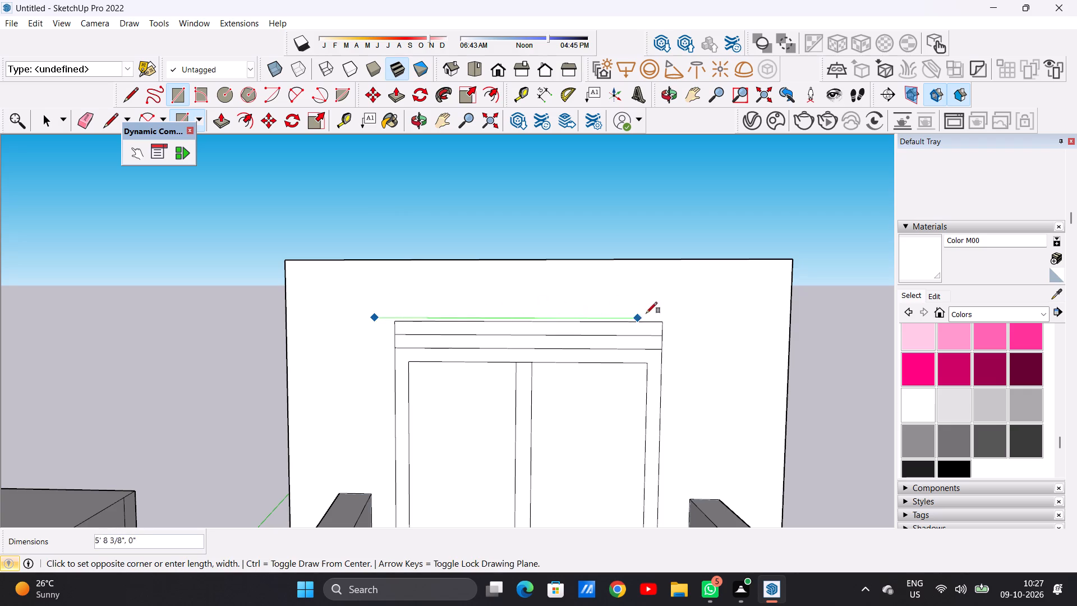
{"action": "left_click", "coordinate": [686, 316]}
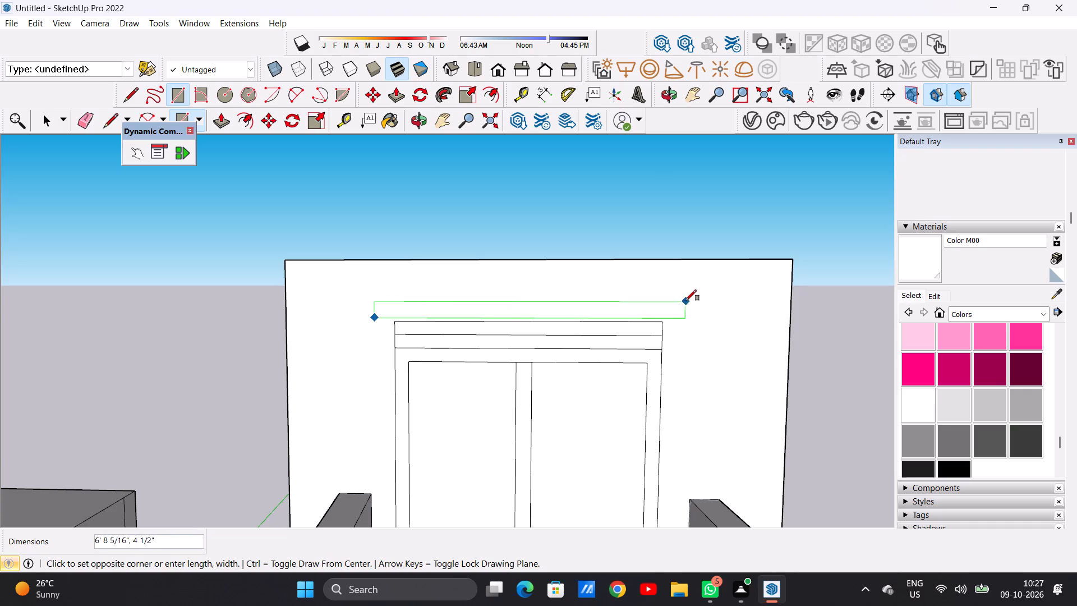
{"action": "left_click", "coordinate": [687, 297]}
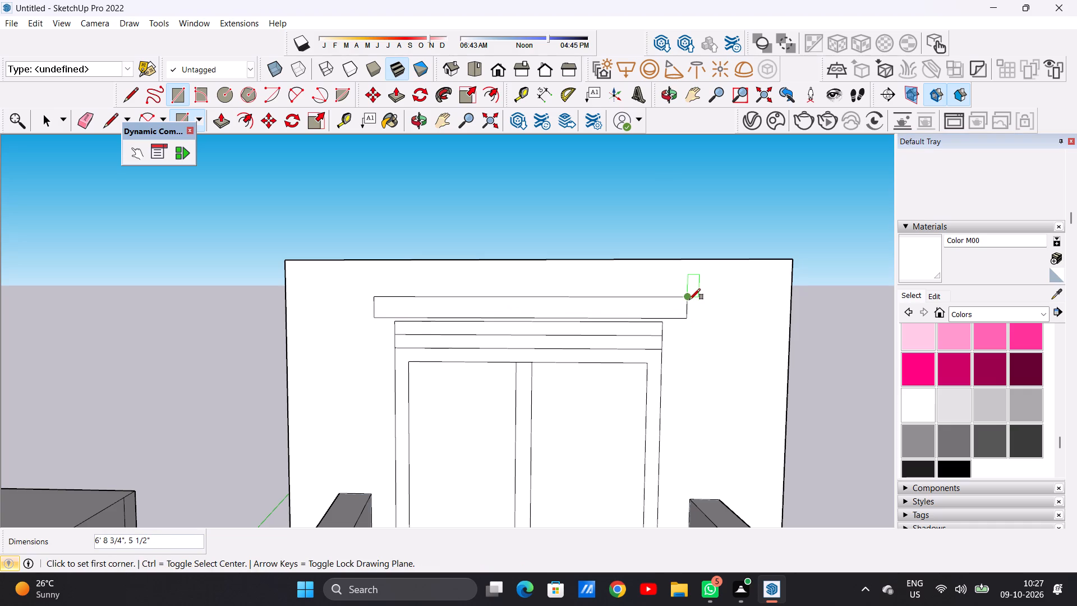
{"action": "key", "text": "space"}
Push/Pull the upper door band outward about 6 3/4" on the right tower's top storey.
{"action": "scroll", "coordinate": [577, 357], "scroll_direction": "down", "scroll_amount": 12}
{"action": "middle_click_drag", "start_coordinate": [620, 382], "coordinate": [476, 393]}
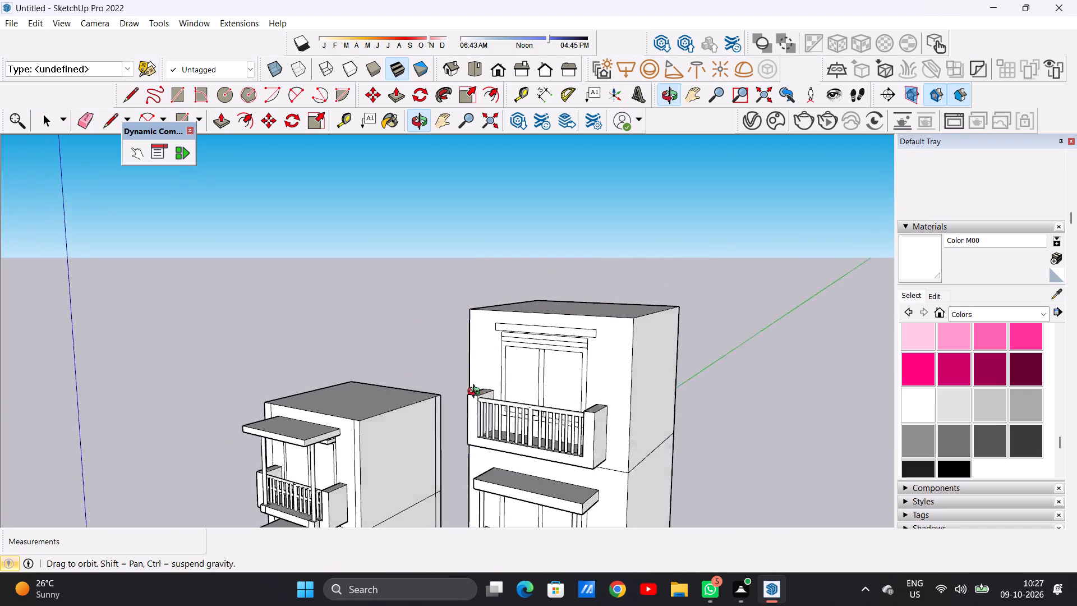
{"action": "middle_click_drag", "start_coordinate": [476, 393], "coordinate": [420, 405]}
{"action": "scroll", "coordinate": [568, 353], "scroll_direction": "up", "scroll_amount": 7}
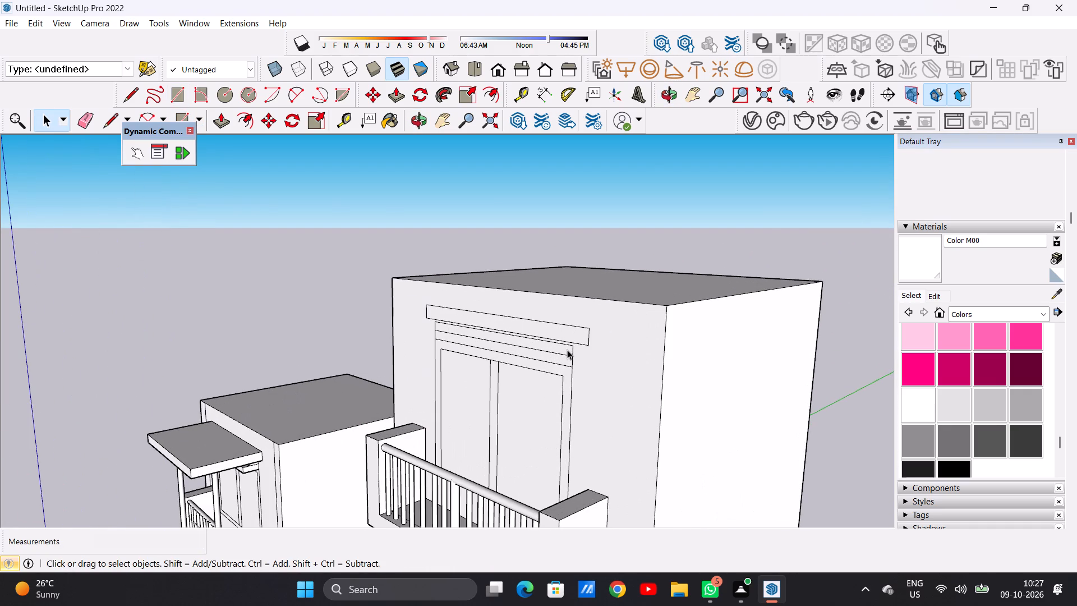
{"action": "key", "text": "p"}
{"action": "middle_click_drag", "start_coordinate": [569, 343], "coordinate": [514, 358]}
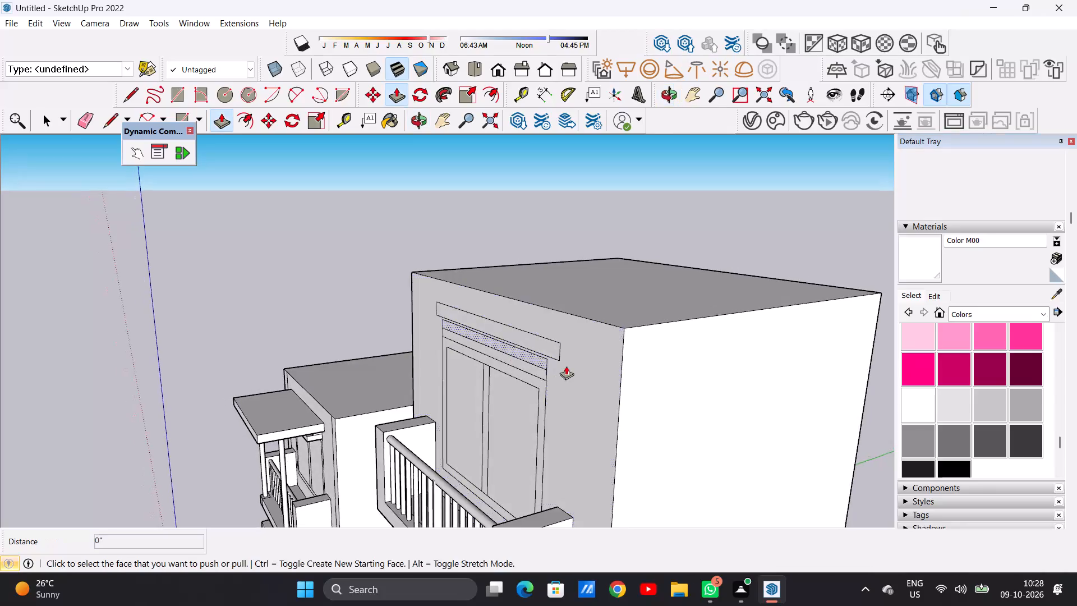
{"action": "scroll", "coordinate": [566, 363], "scroll_direction": "up", "scroll_amount": 10}
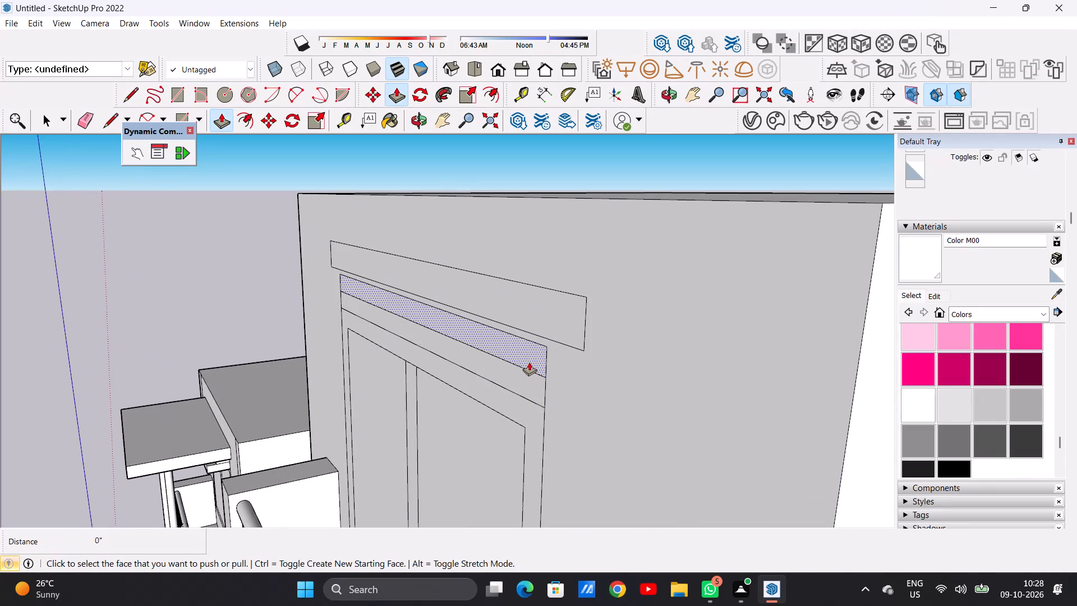
{"action": "left_click", "coordinate": [529, 362]}
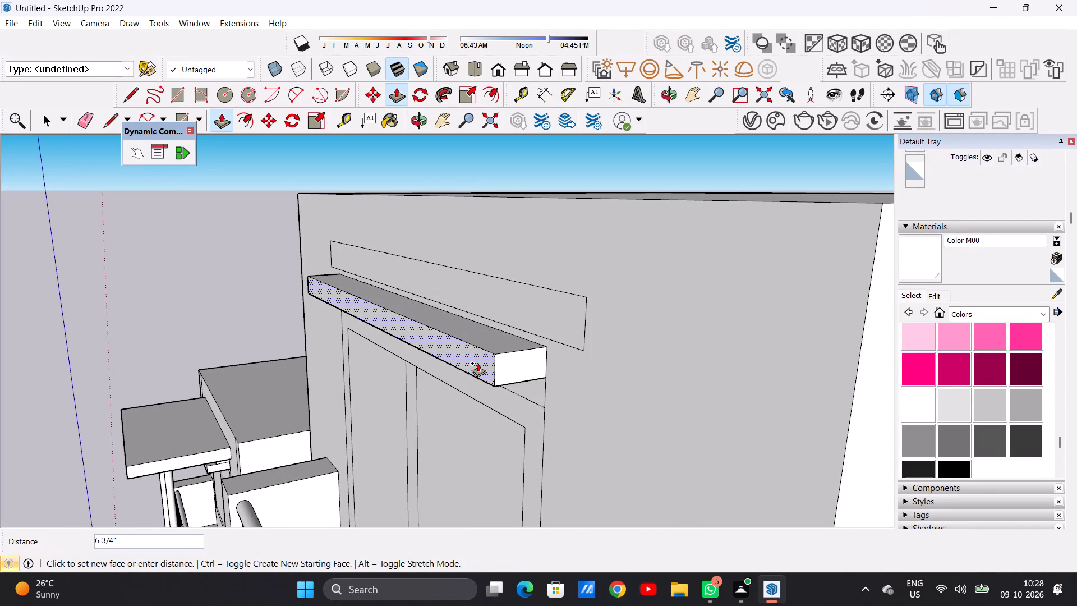
{"action": "left_click", "coordinate": [478, 363]}
Push/Pull the lower door band outward about 11 1/4".
{"action": "left_click", "coordinate": [533, 389]}
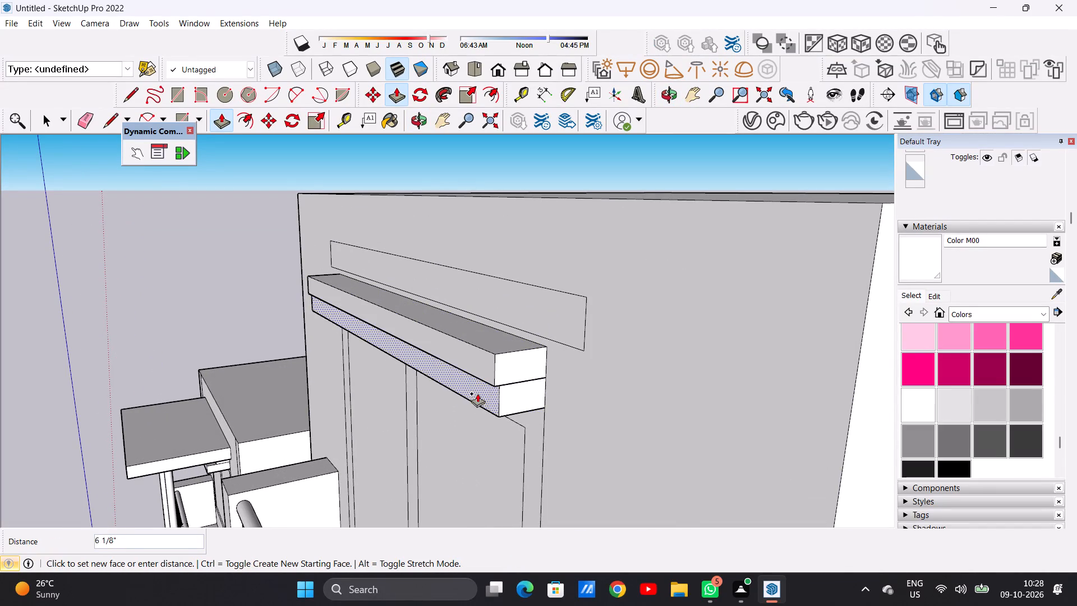
{"action": "left_click", "coordinate": [446, 401]}
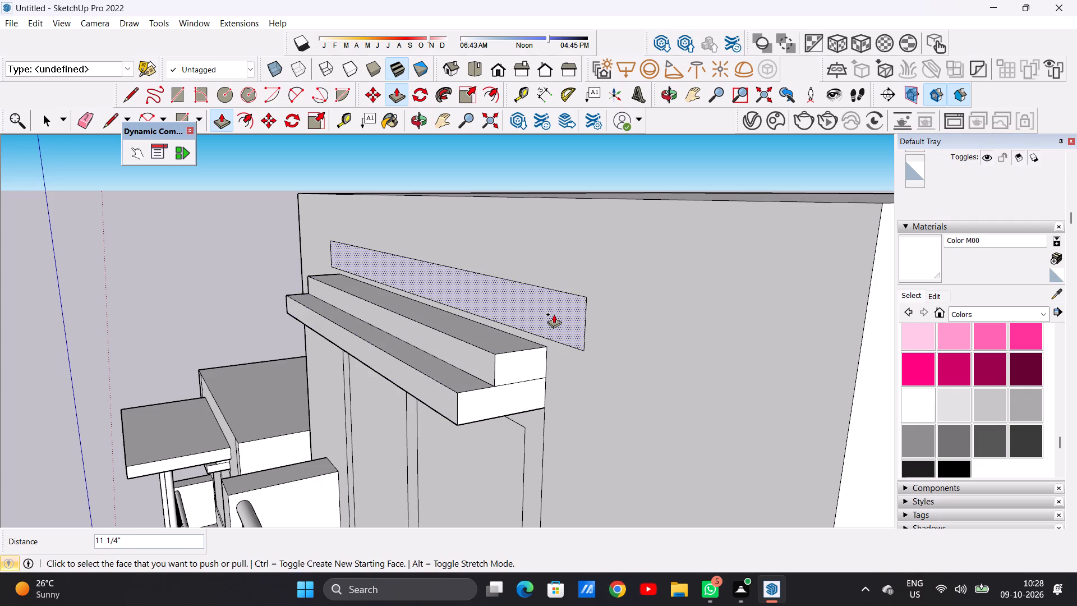
Push/Pull the wide rectangle above the door bands outward about 3' 2 7/16" as the top-storey canopy.
{"action": "left_click", "coordinate": [554, 314]}
{"action": "scroll", "coordinate": [457, 303], "scroll_direction": "down", "scroll_amount": 17}
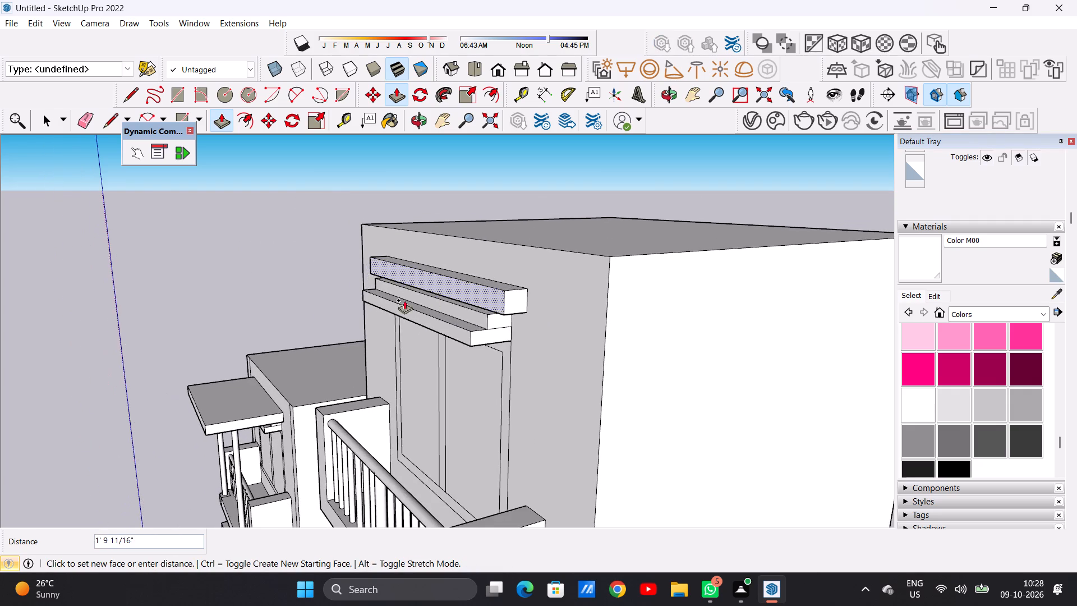
{"action": "scroll", "coordinate": [384, 303], "scroll_direction": "down", "scroll_amount": 14}
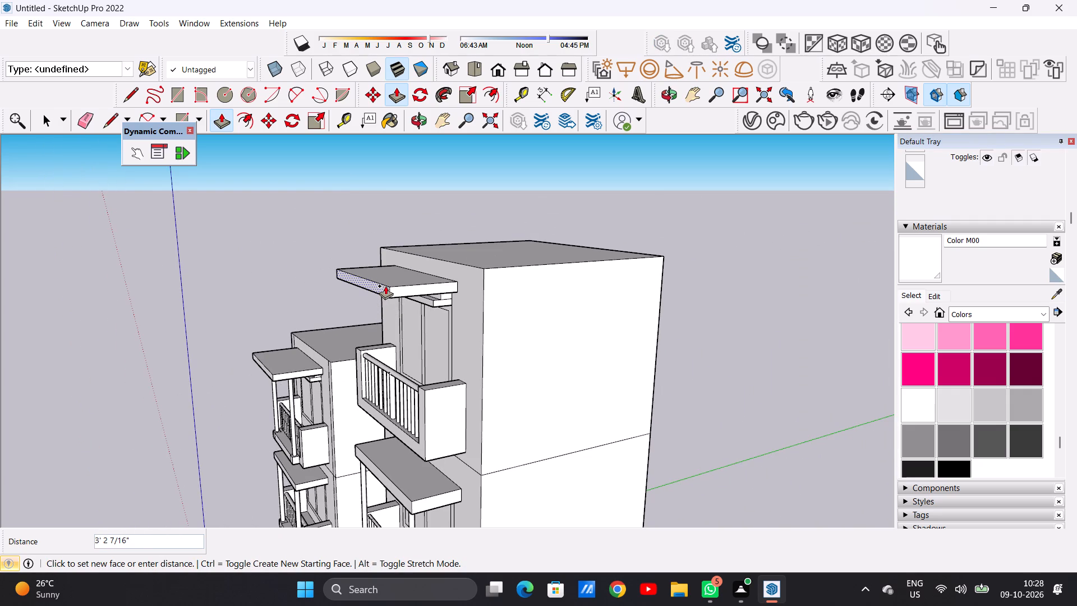
{"action": "left_click", "coordinate": [385, 286]}
{"action": "key", "text": "space"}
Draw a rectangle about 9 1/8" by 7 3/16" on the top-storey balcony's front base band, below the railing's right end.
{"action": "scroll", "coordinate": [455, 355], "scroll_direction": "down", "scroll_amount": 8}
{"action": "middle_click_drag", "start_coordinate": [351, 382], "coordinate": [376, 382]}
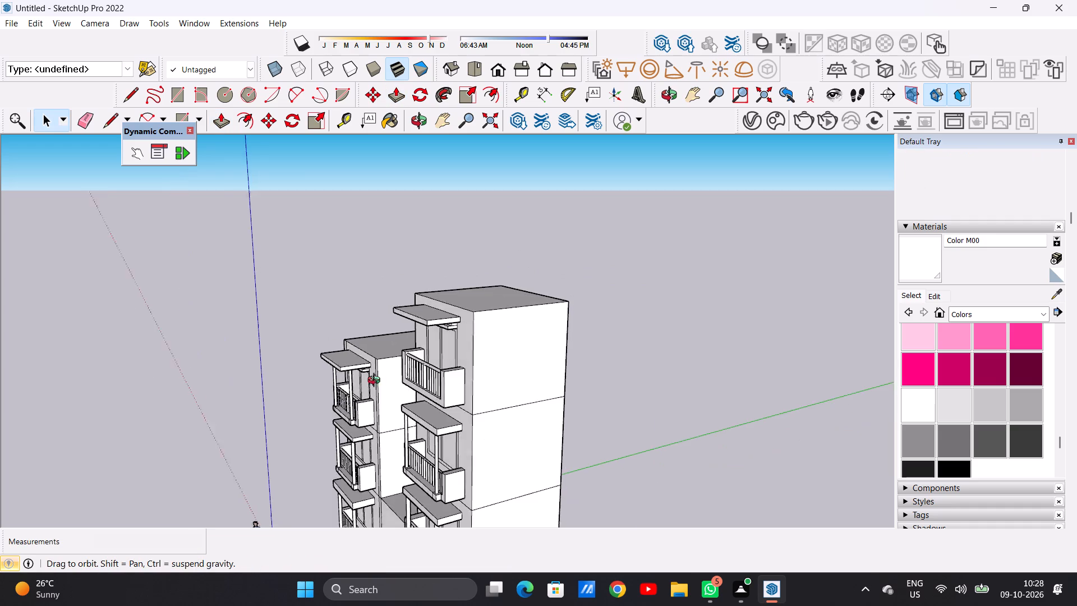
{"action": "middle_click_drag", "start_coordinate": [376, 382], "coordinate": [615, 338]}
{"action": "scroll", "coordinate": [572, 377], "scroll_direction": "up", "scroll_amount": 9}
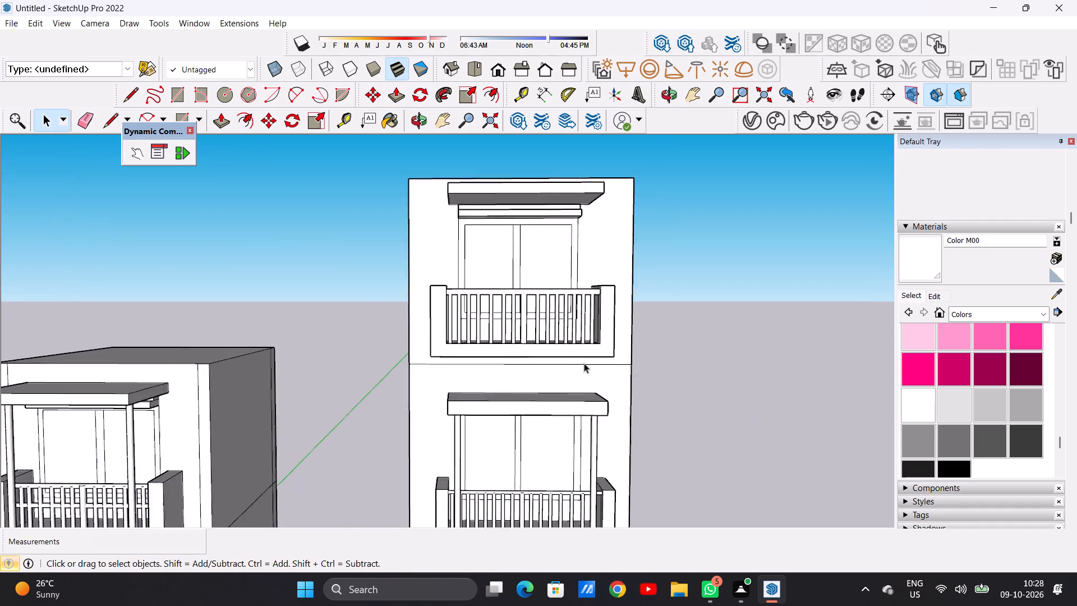
{"action": "scroll", "coordinate": [584, 363], "scroll_direction": "up", "scroll_amount": 7}
{"action": "scroll", "coordinate": [603, 332], "scroll_direction": "down", "scroll_amount": 2}
{"action": "scroll", "coordinate": [627, 328], "scroll_direction": "up", "scroll_amount": 2}
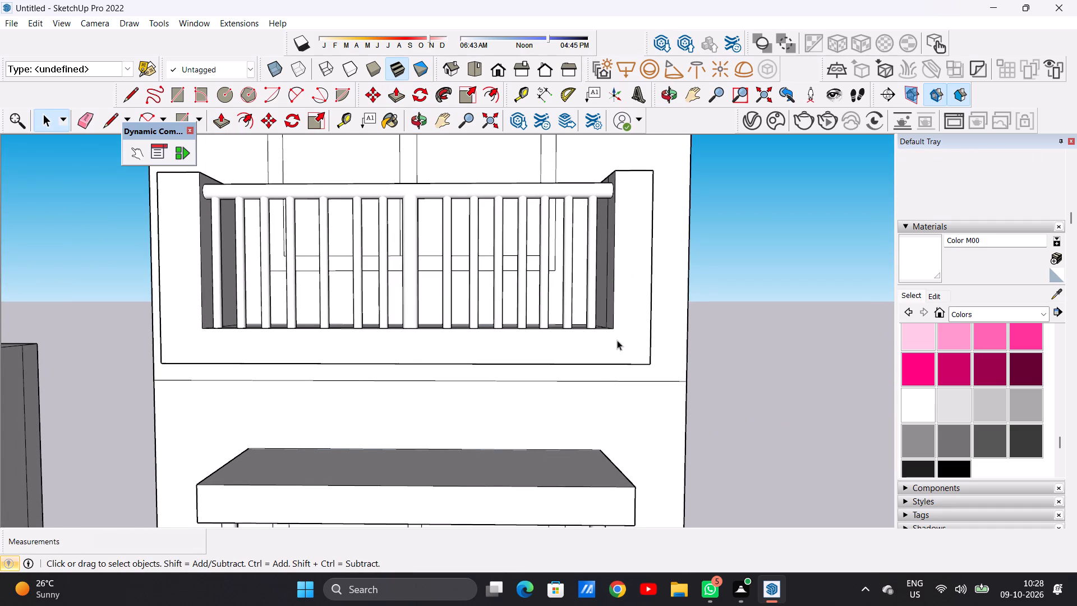
{"action": "middle_click_drag", "start_coordinate": [608, 339], "coordinate": [619, 357]}
{"action": "scroll", "coordinate": [625, 351], "scroll_direction": "up", "scroll_amount": 2}
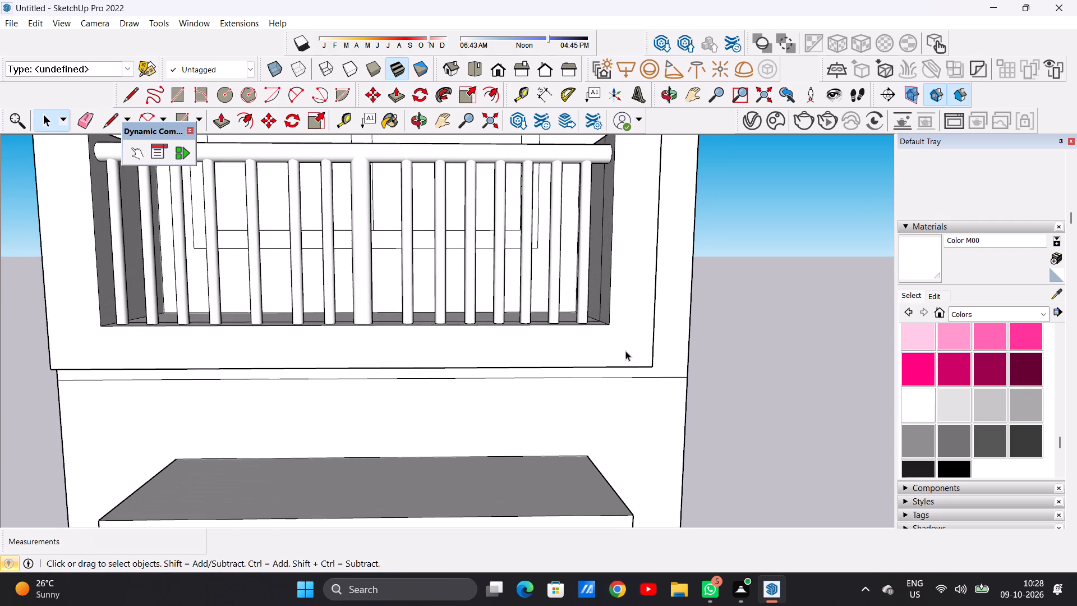
{"action": "key", "text": "r"}
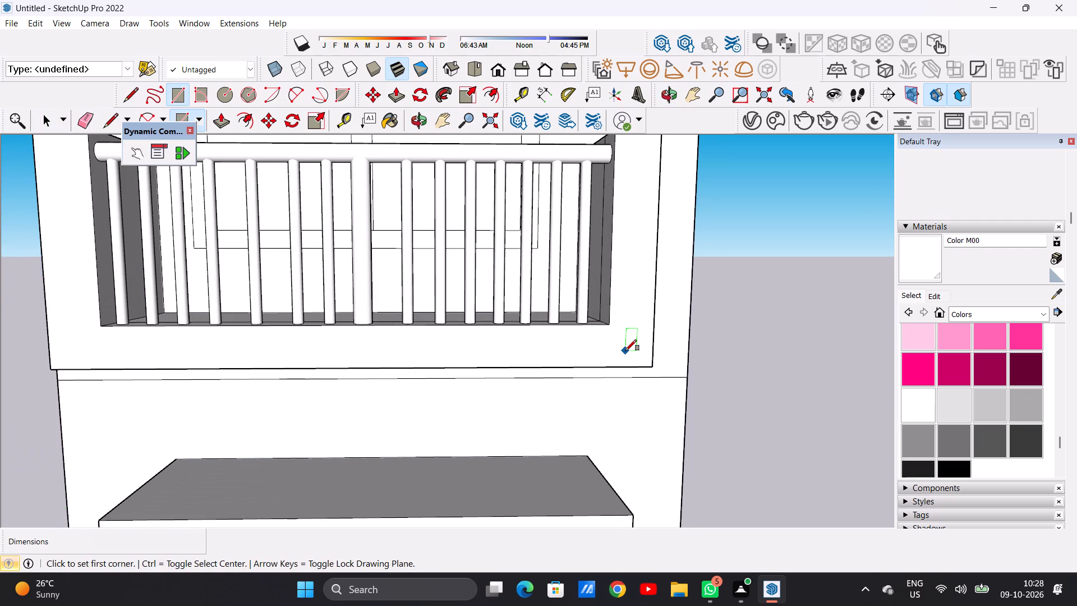
{"action": "scroll", "coordinate": [510, 344], "scroll_direction": "down", "scroll_amount": 4}
{"action": "scroll", "coordinate": [563, 350], "scroll_direction": "up", "scroll_amount": 3}
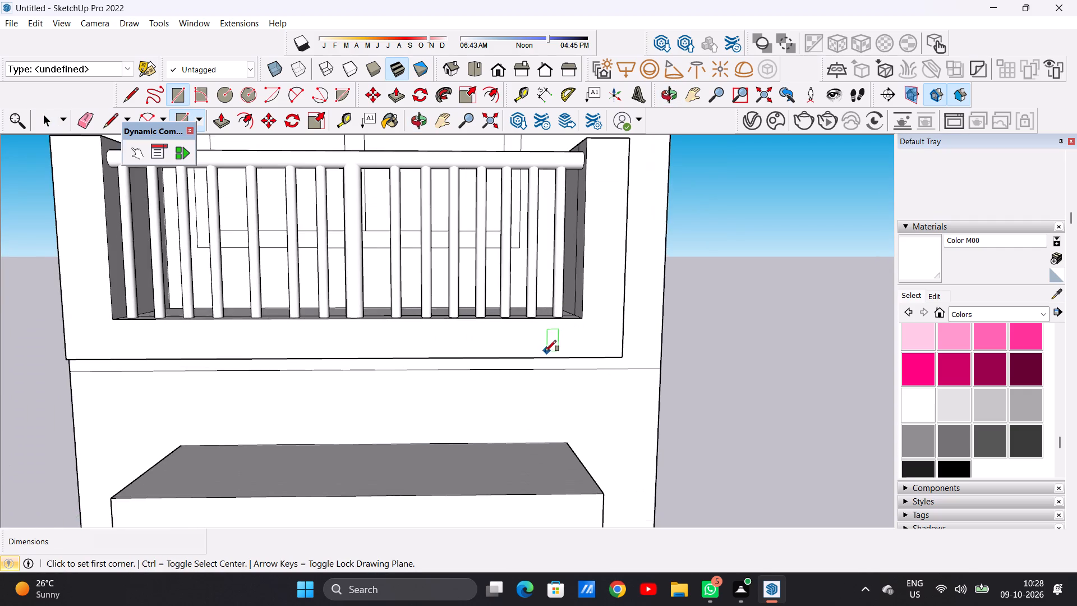
{"action": "middle_click_drag", "start_coordinate": [542, 351], "coordinate": [518, 352]}
{"action": "scroll", "coordinate": [524, 327], "scroll_direction": "up", "scroll_amount": 4}
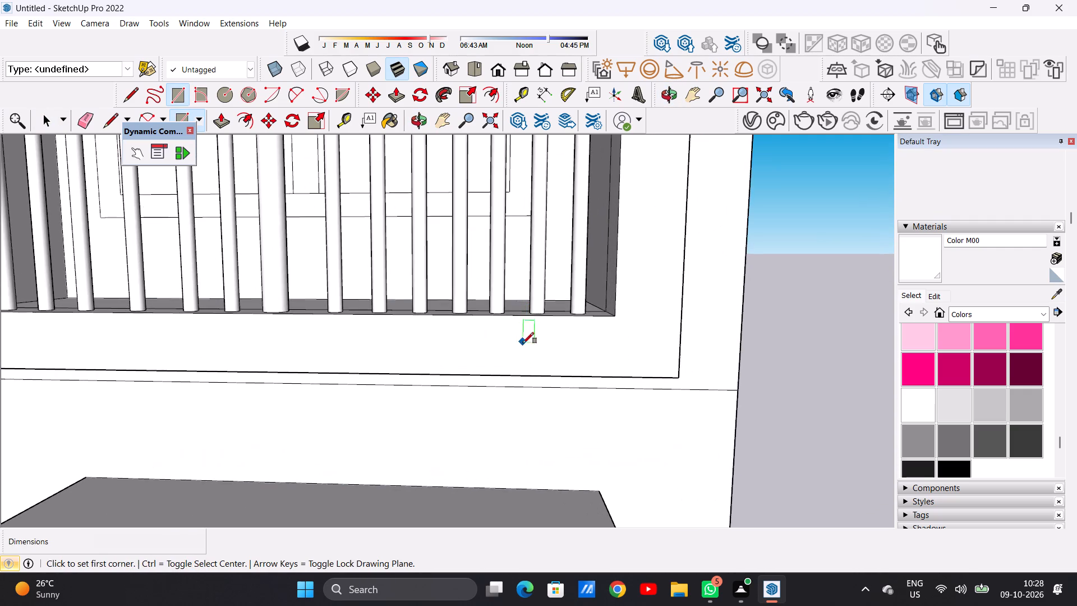
{"action": "middle_click_drag", "start_coordinate": [526, 330], "coordinate": [533, 307]}
{"action": "scroll", "coordinate": [520, 315], "scroll_direction": "up", "scroll_amount": 2}
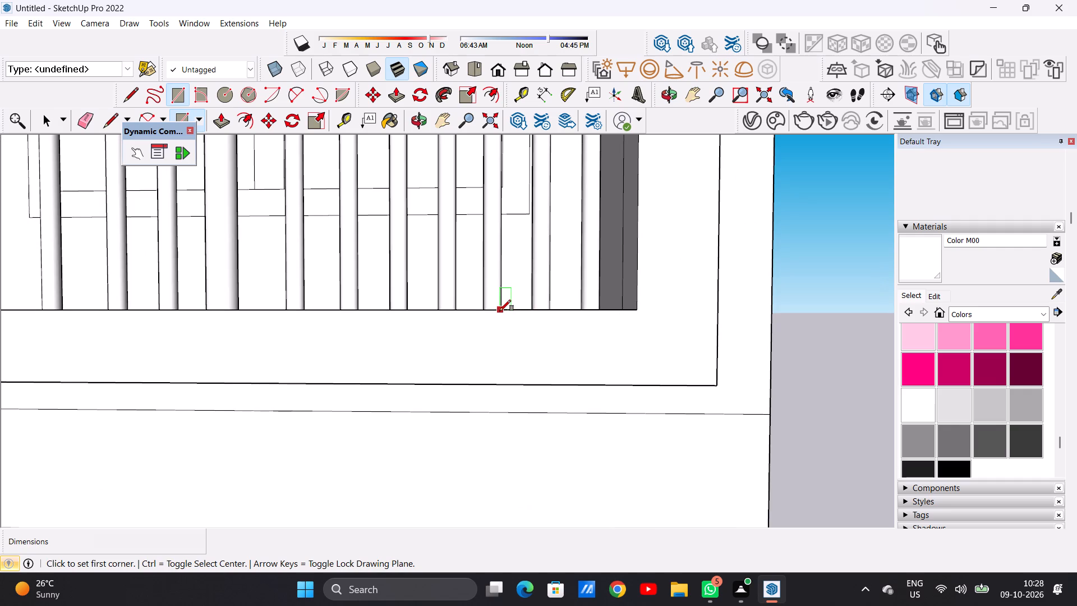
{"action": "left_click", "coordinate": [500, 311]}
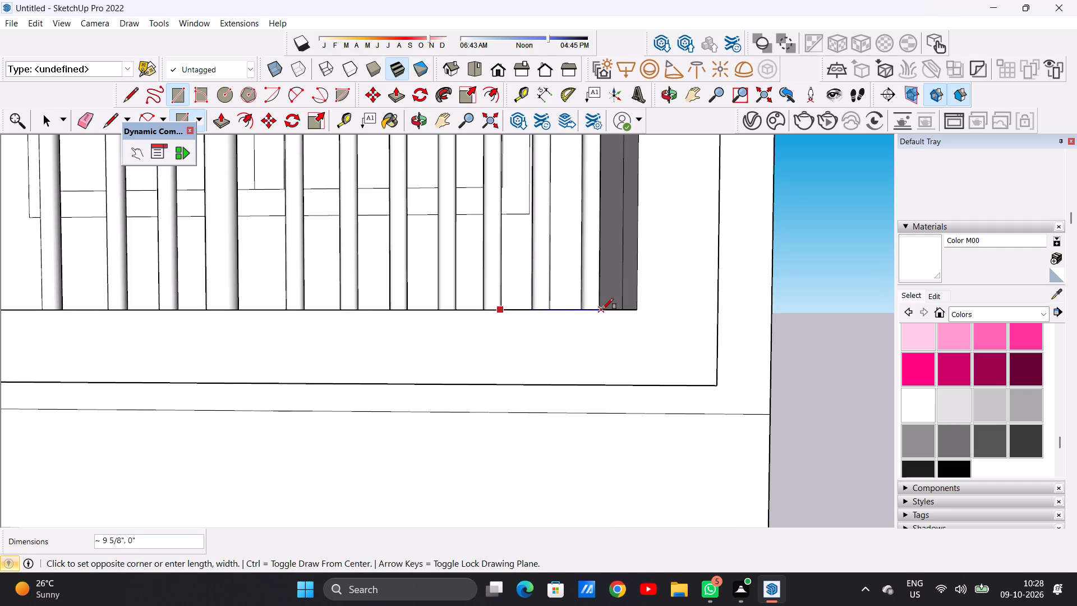
{"action": "left_click", "coordinate": [600, 309]}
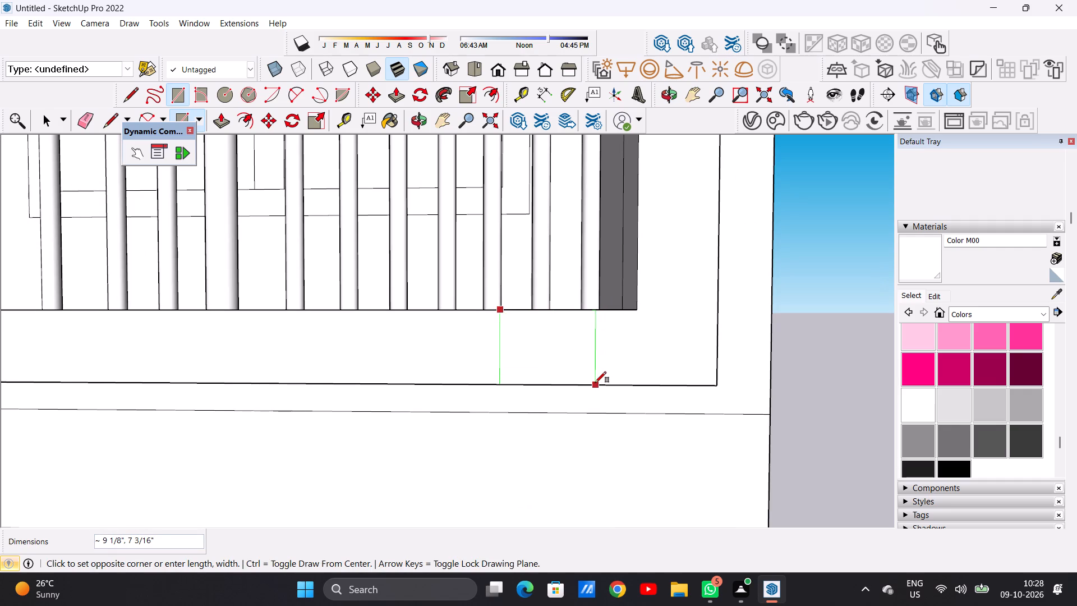
{"action": "left_click", "coordinate": [595, 383]}
{"action": "key", "text": "space"}
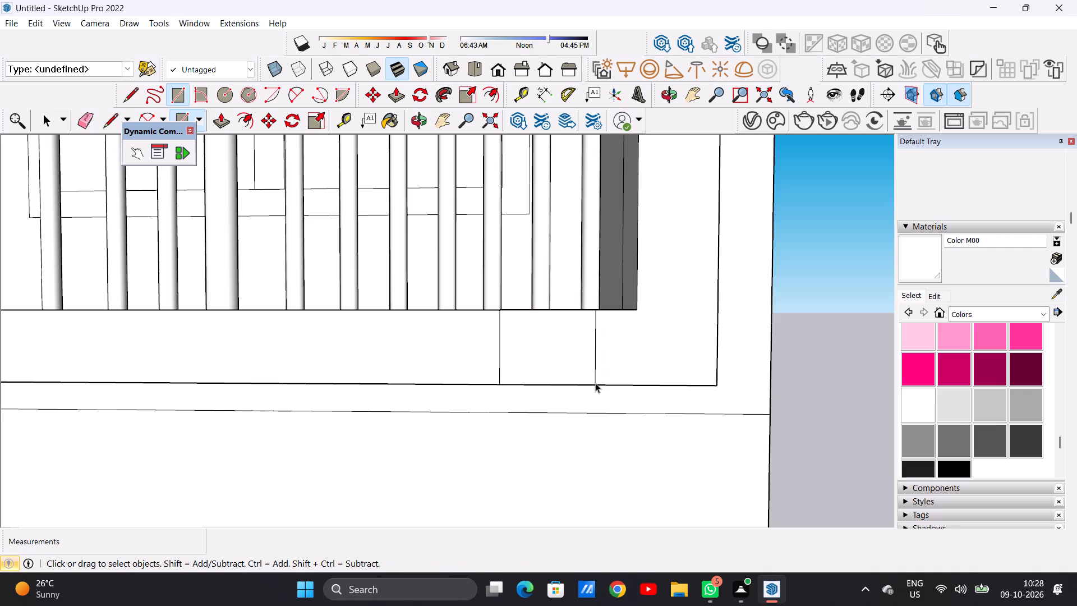
Copy the small rectangle about 5' 8" along the balcony's base band to below the railing's left end.
{"action": "scroll", "coordinate": [526, 353], "scroll_direction": "down", "scroll_amount": 8}
{"action": "scroll", "coordinate": [535, 355], "scroll_direction": "up", "scroll_amount": 8}
{"action": "double_click", "coordinate": [535, 356]}
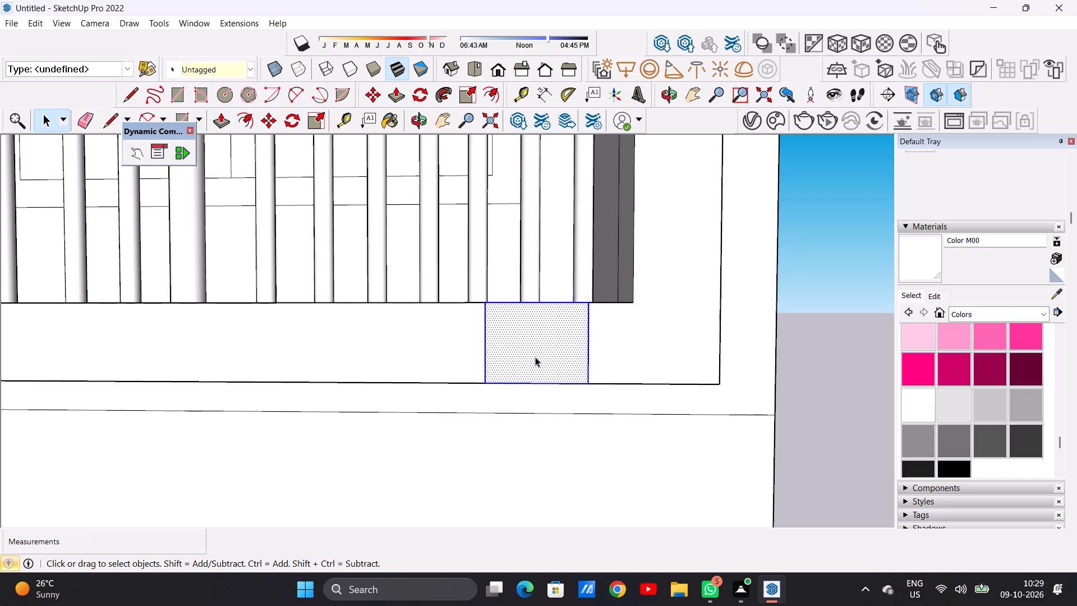
{"action": "scroll", "coordinate": [514, 303], "scroll_direction": "down", "scroll_amount": 15}
{"action": "scroll", "coordinate": [525, 333], "scroll_direction": "up", "scroll_amount": 9}
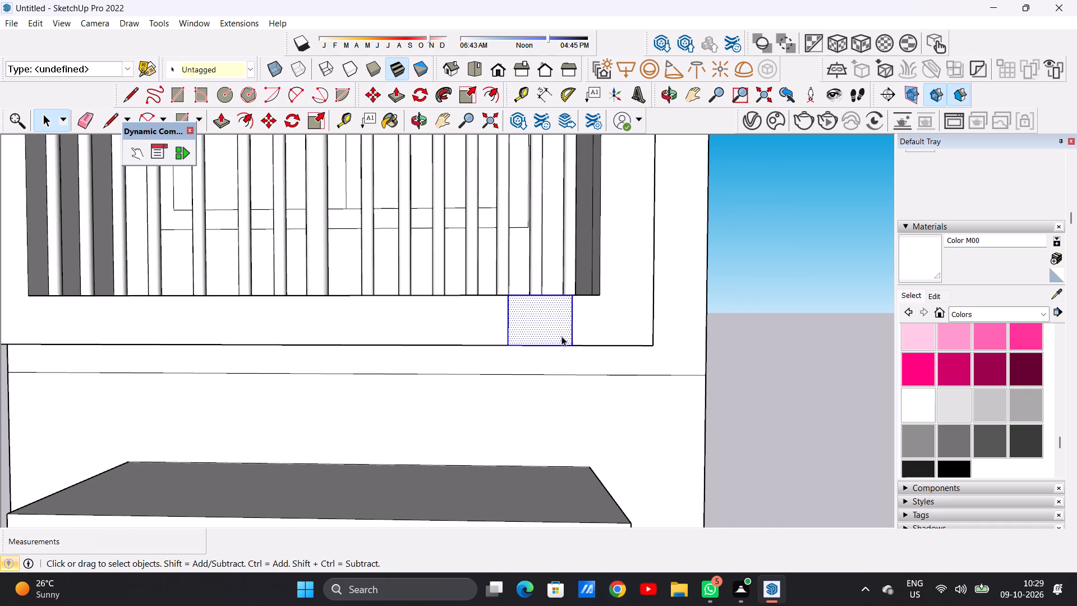
{"action": "key", "text": "m"}
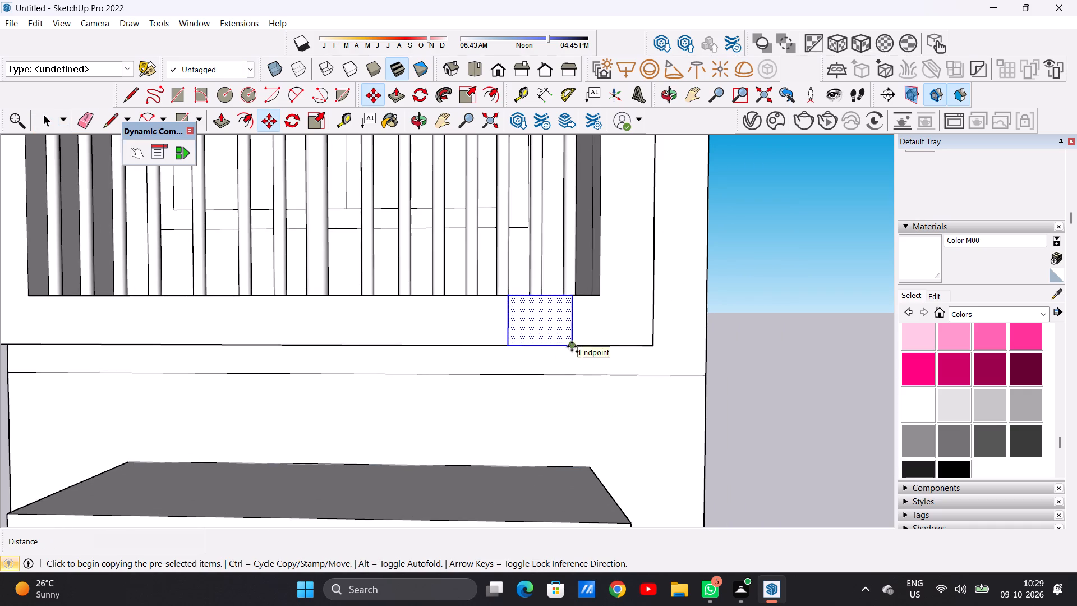
{"action": "left_click", "coordinate": [572, 346]}
{"action": "scroll", "coordinate": [504, 346], "scroll_direction": "down", "scroll_amount": 8}
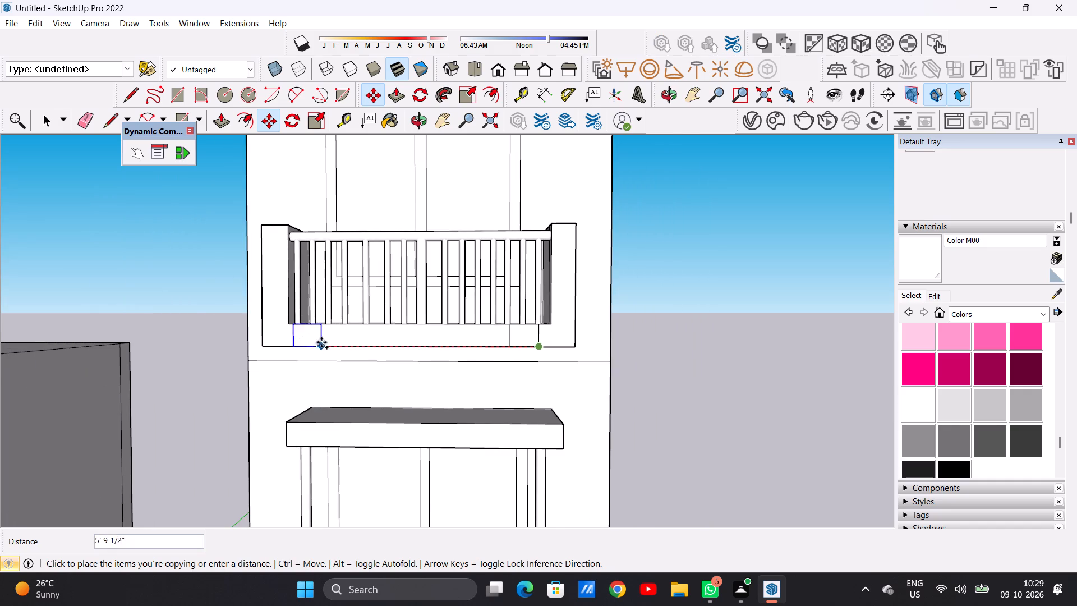
{"action": "scroll", "coordinate": [321, 342], "scroll_direction": "up", "scroll_amount": 9}
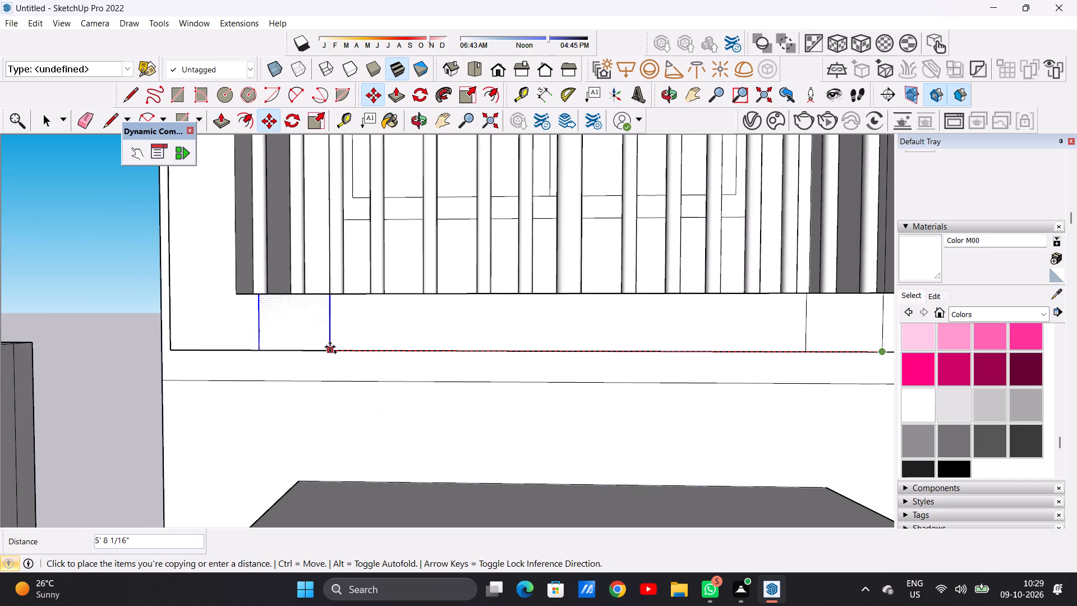
{"action": "left_click", "coordinate": [331, 347]}
{"action": "key", "text": "space"}
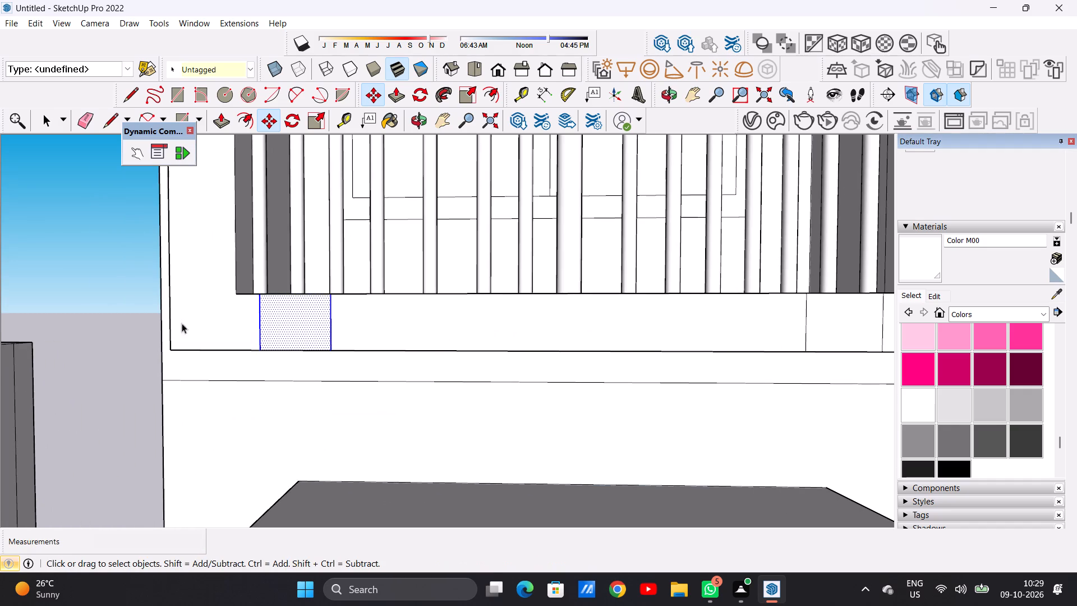
{"action": "left_click", "coordinate": [83, 322]}
Push/Pull the right-hand rectangle on the balcony's base band outward about 6 5/16" as a support block.
{"action": "scroll", "coordinate": [365, 382], "scroll_direction": "down", "scroll_amount": 17}
{"action": "middle_click_drag", "start_coordinate": [558, 346], "coordinate": [315, 390]}
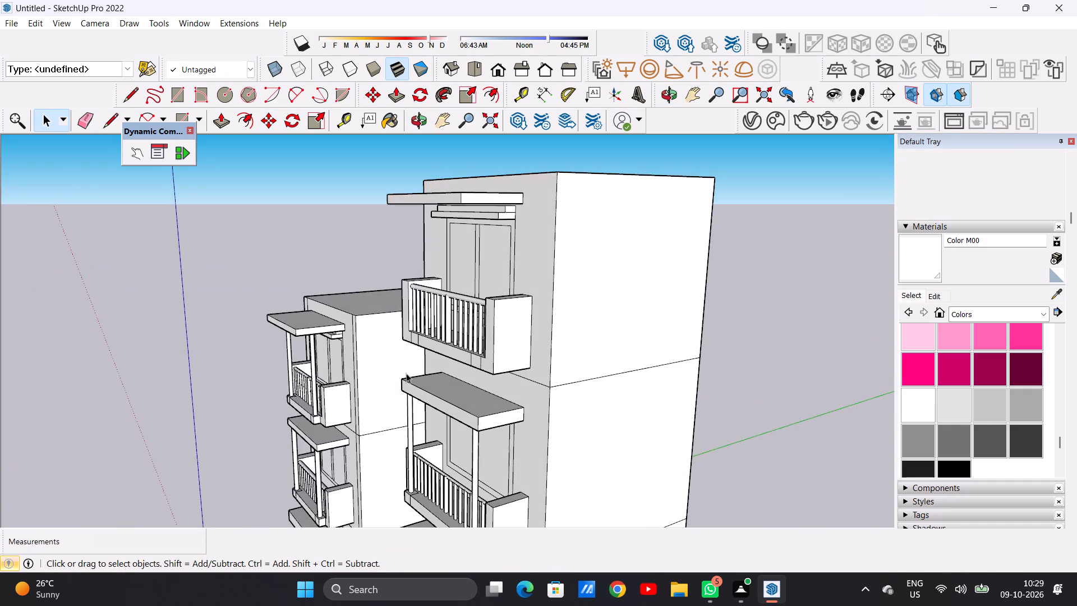
{"action": "scroll", "coordinate": [415, 373], "scroll_direction": "down", "scroll_amount": 1}
{"action": "scroll", "coordinate": [416, 373], "scroll_direction": "up", "scroll_amount": 7}
{"action": "scroll", "coordinate": [452, 400], "scroll_direction": "down", "scroll_amount": 6}
{"action": "scroll", "coordinate": [627, 351], "scroll_direction": "up", "scroll_amount": 6}
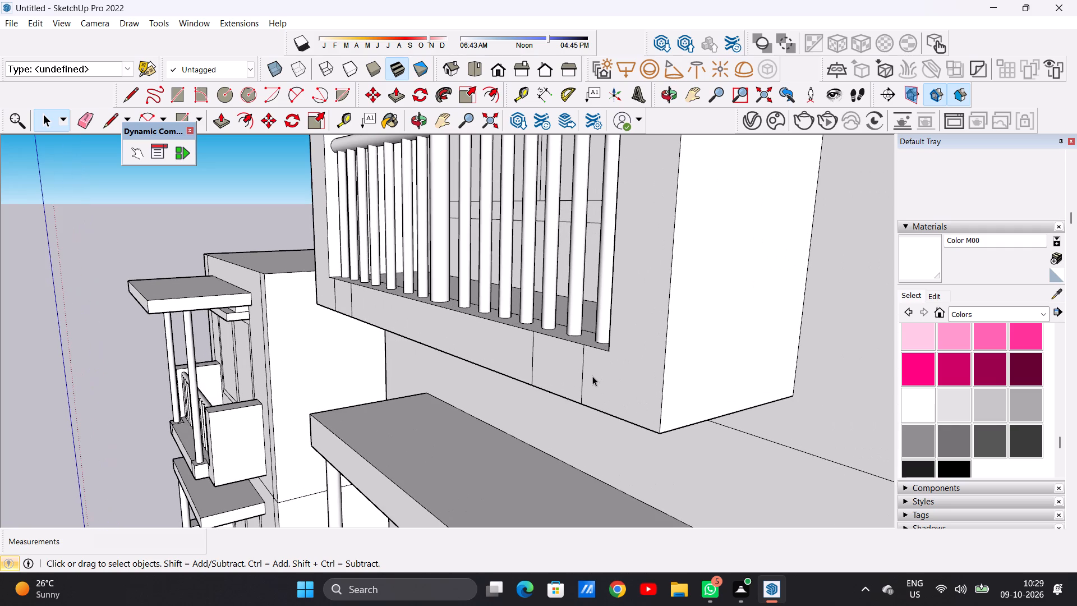
{"action": "key", "text": "p"}
{"action": "left_click", "coordinate": [561, 363]}
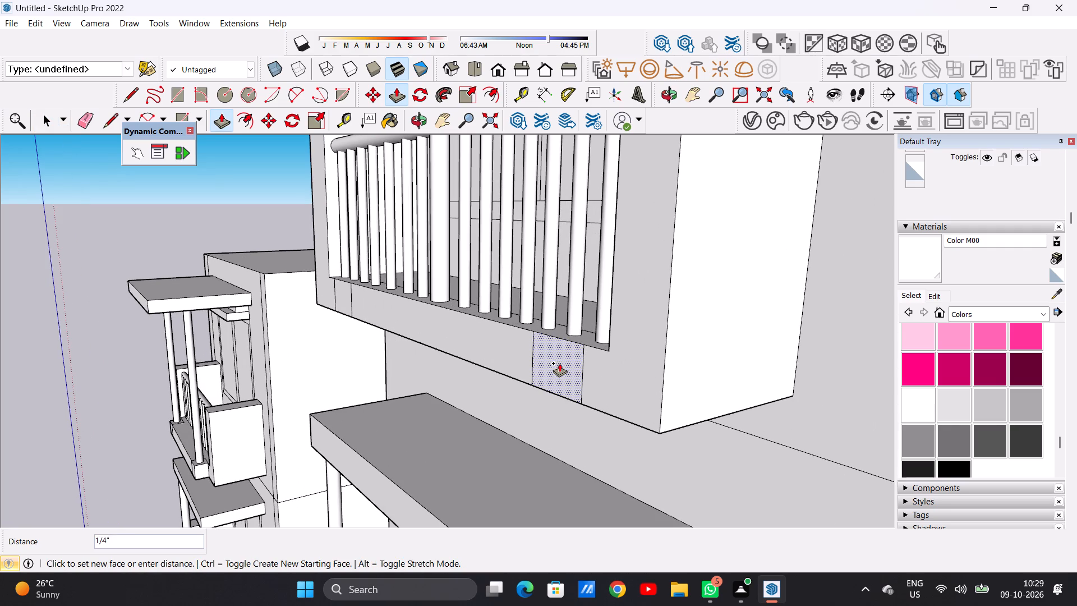
{"action": "left_click", "coordinate": [523, 382]}
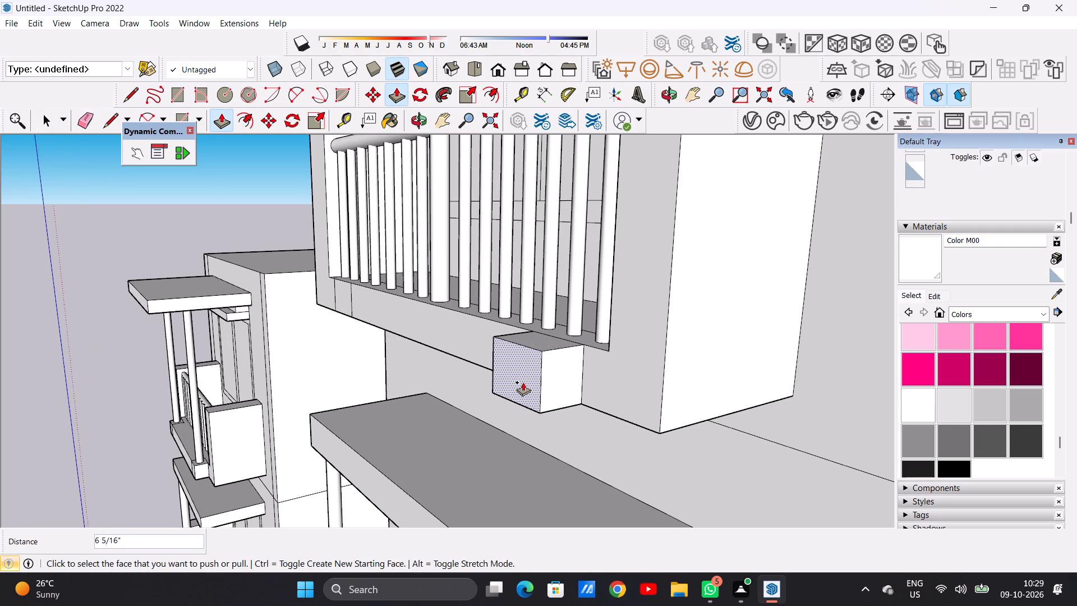
Push/Pull the left-hand rectangle outward about 6 5/16", level with the right-hand support block.
{"action": "scroll", "coordinate": [560, 363], "scroll_direction": "down", "scroll_amount": 5}
{"action": "middle_click_drag", "start_coordinate": [521, 392], "coordinate": [594, 475]}
{"action": "scroll", "coordinate": [617, 319], "scroll_direction": "down", "scroll_amount": 3}
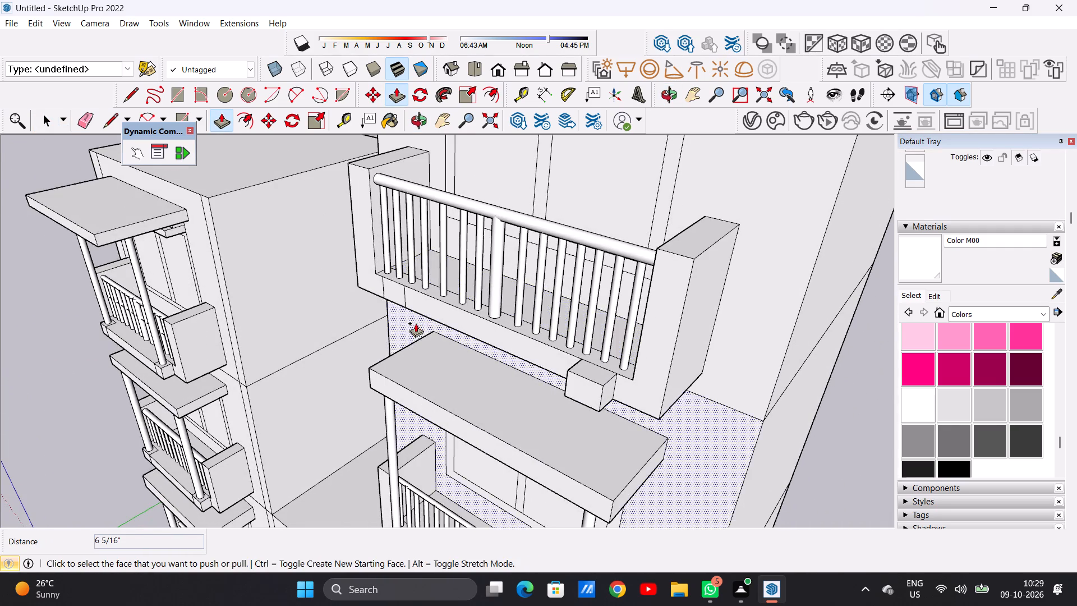
{"action": "scroll", "coordinate": [386, 284], "scroll_direction": "up", "scroll_amount": 8}
{"action": "left_click", "coordinate": [399, 284]}
{"action": "scroll", "coordinate": [372, 299], "scroll_direction": "down", "scroll_amount": 9}
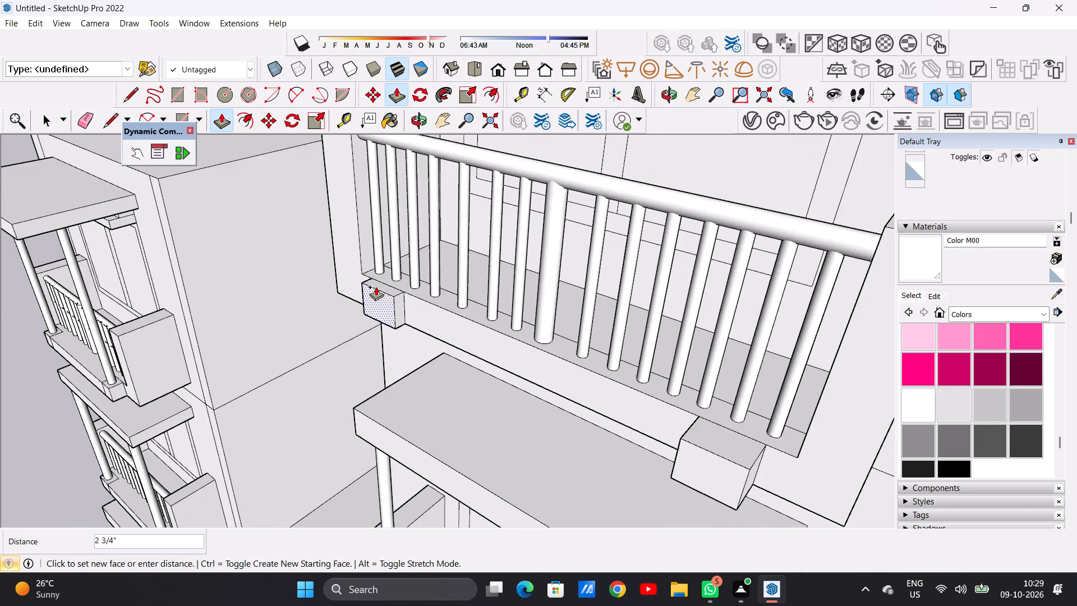
{"action": "scroll", "coordinate": [376, 287], "scroll_direction": "down", "scroll_amount": 2}
{"action": "left_click", "coordinate": [535, 366]}
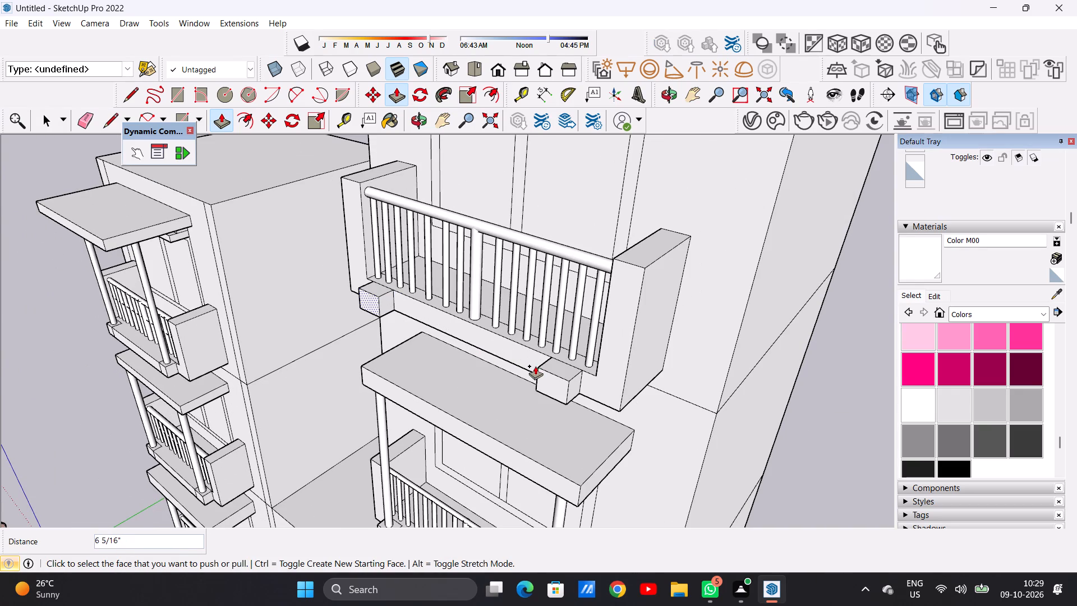
{"action": "key", "text": "space"}
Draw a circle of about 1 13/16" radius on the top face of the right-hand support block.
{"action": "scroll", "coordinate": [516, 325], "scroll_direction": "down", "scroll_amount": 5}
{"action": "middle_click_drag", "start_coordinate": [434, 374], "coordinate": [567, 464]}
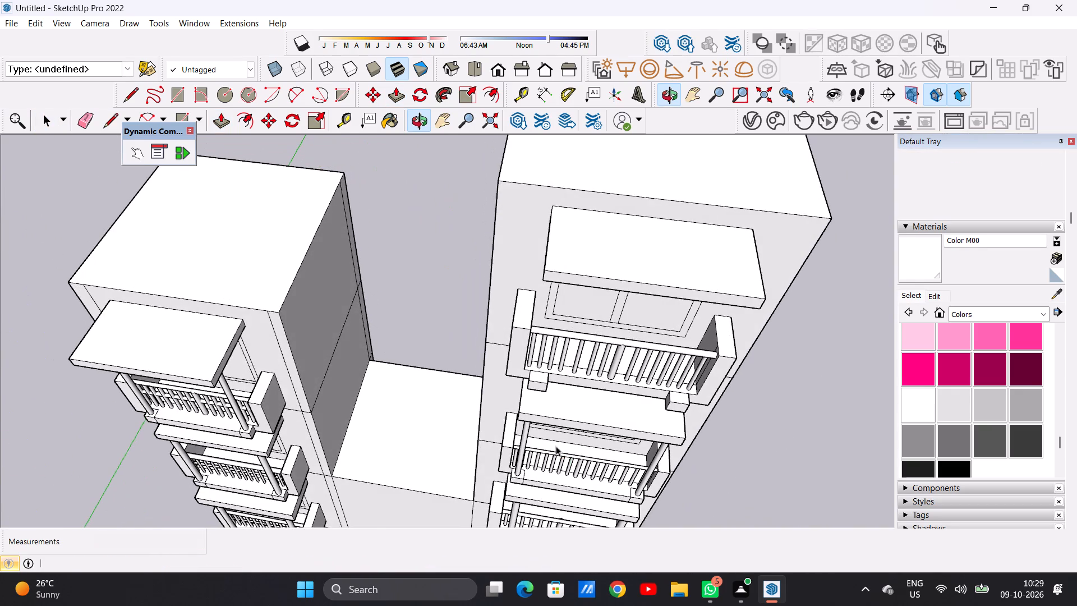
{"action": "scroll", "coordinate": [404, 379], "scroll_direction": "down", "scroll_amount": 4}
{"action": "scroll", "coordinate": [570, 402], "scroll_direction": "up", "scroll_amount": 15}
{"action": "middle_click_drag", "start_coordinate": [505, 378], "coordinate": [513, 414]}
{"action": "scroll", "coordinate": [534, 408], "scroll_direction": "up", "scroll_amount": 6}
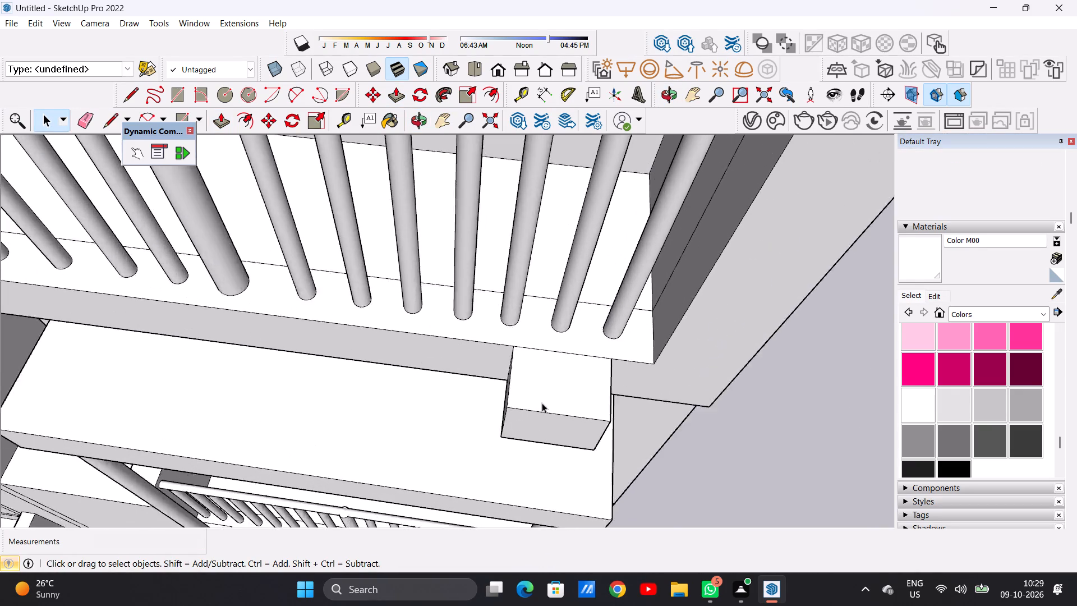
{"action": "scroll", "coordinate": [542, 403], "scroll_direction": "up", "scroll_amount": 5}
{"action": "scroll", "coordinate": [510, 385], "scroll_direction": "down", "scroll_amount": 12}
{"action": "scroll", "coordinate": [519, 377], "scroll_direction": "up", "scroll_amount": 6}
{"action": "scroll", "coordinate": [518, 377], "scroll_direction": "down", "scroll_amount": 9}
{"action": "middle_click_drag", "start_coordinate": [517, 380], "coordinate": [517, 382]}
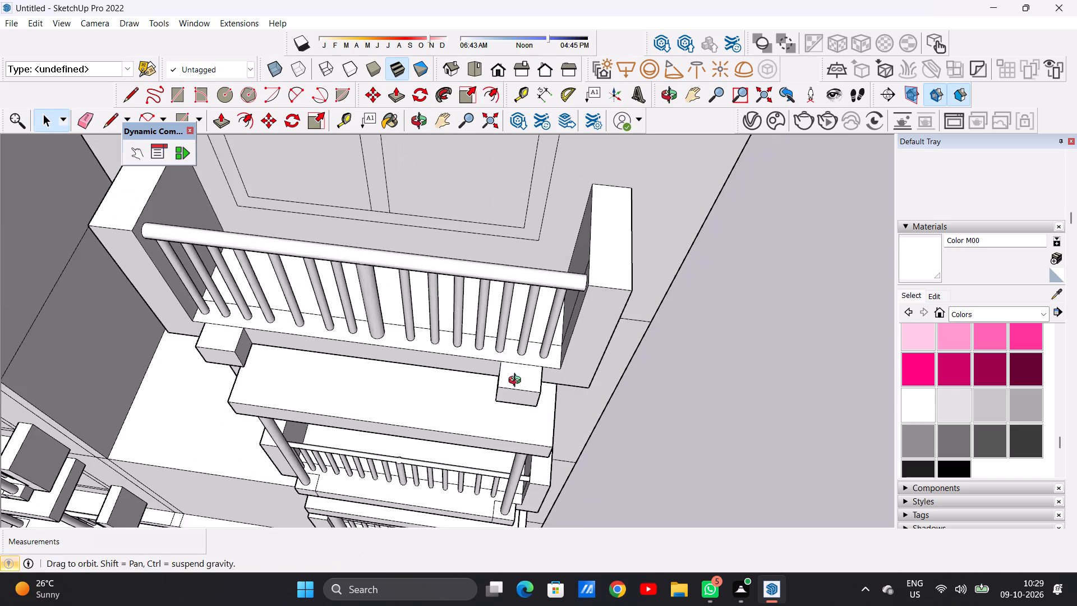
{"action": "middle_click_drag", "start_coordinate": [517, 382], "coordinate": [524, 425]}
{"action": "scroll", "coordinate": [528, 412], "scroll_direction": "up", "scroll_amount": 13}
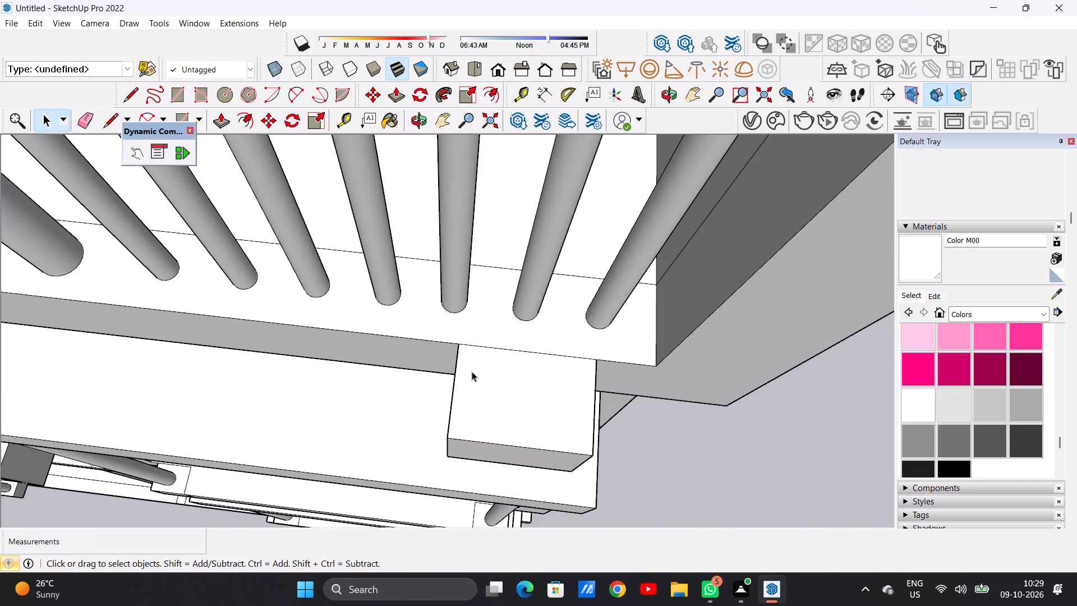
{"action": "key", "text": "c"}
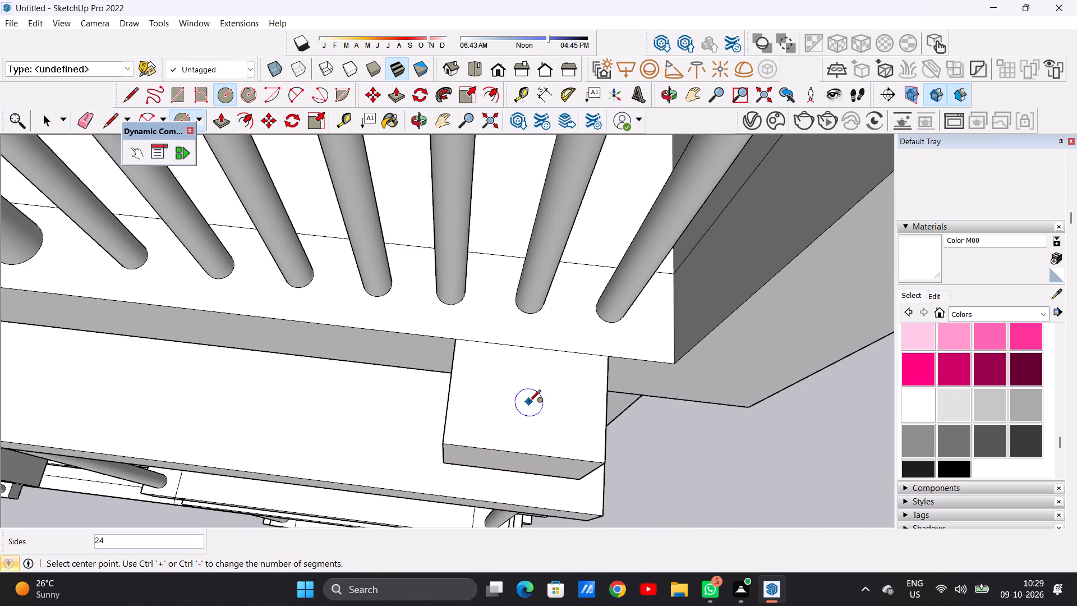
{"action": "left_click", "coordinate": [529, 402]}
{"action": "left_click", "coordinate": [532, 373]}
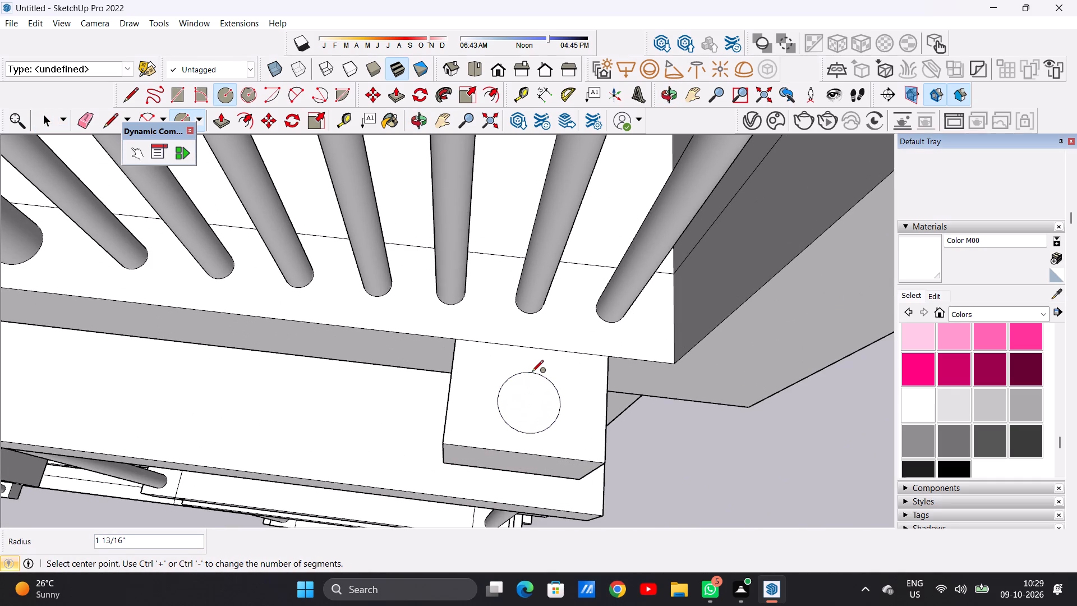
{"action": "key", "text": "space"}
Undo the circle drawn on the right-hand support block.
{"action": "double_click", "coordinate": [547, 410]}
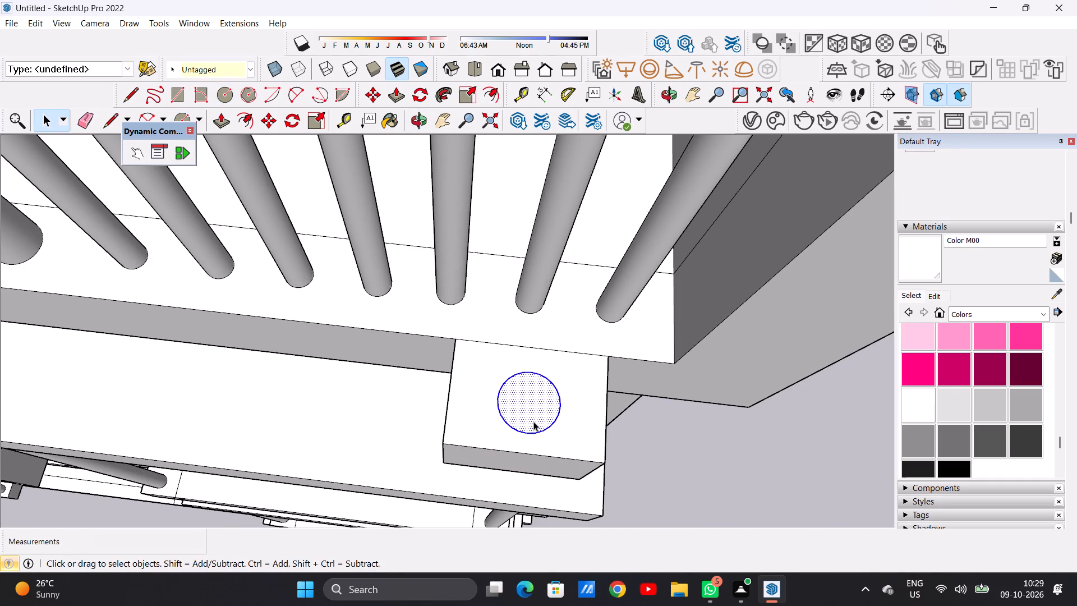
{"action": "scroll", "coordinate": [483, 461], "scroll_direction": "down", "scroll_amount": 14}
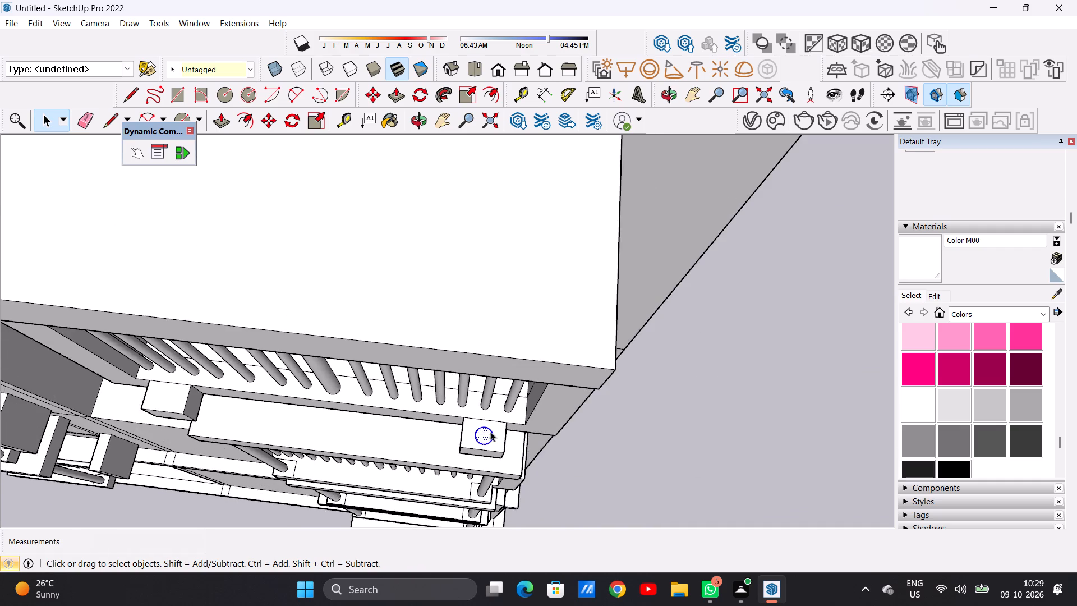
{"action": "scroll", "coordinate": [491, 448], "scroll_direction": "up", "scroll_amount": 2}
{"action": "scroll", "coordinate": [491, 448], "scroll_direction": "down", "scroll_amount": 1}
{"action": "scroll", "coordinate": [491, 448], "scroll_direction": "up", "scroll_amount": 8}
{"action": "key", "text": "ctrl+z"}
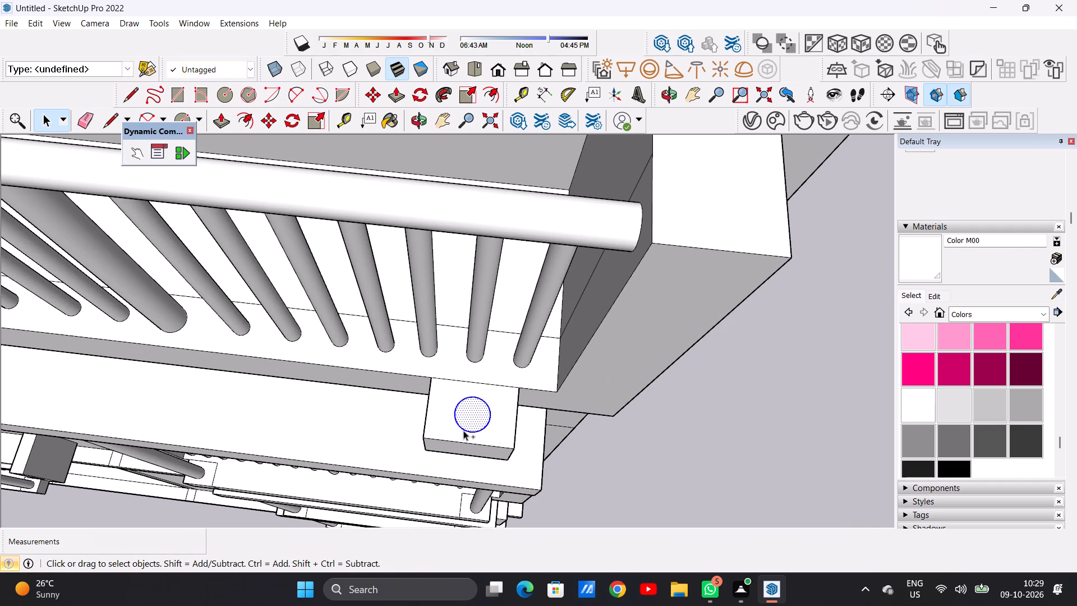
Draw a circle of about 1 7/16" radius on the top face of the right-hand support block.
{"action": "scroll", "coordinate": [474, 428], "scroll_direction": "up", "scroll_amount": 6}
{"action": "key", "text": "c"}
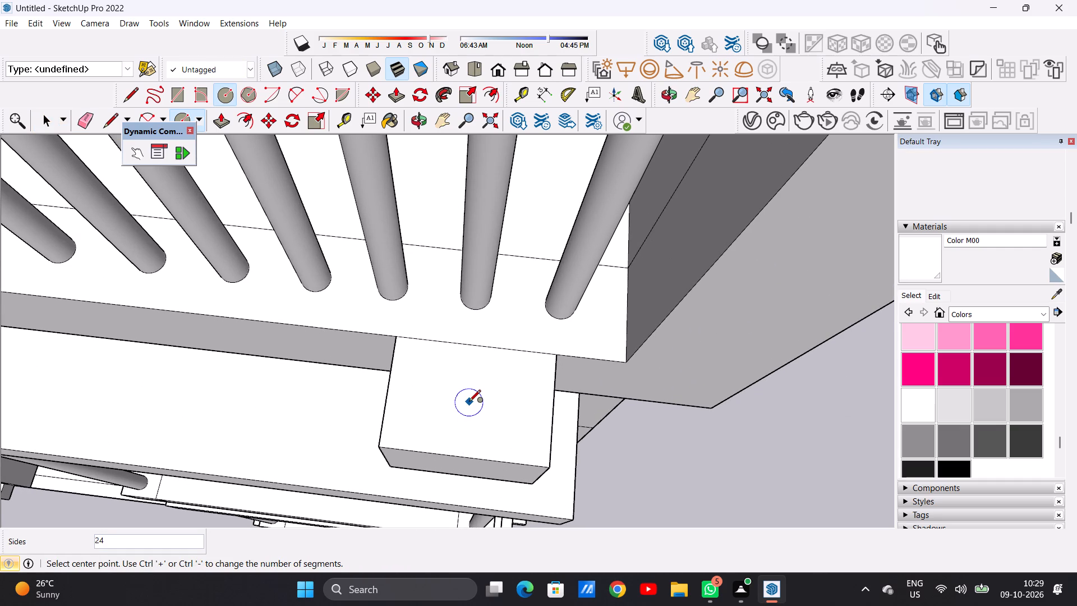
{"action": "left_click", "coordinate": [469, 402]}
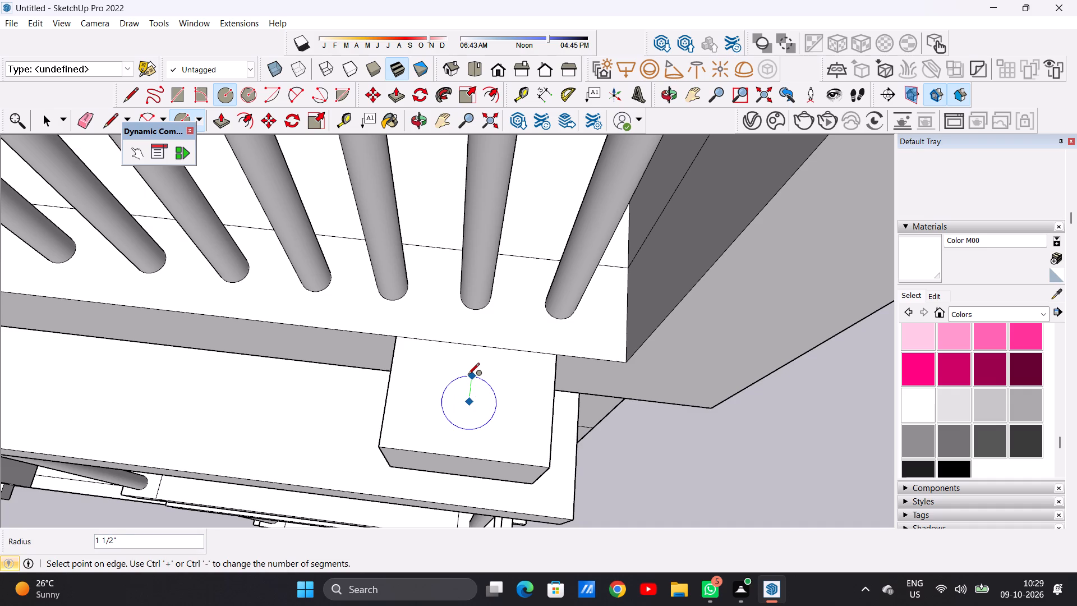
{"action": "left_click", "coordinate": [468, 377]}
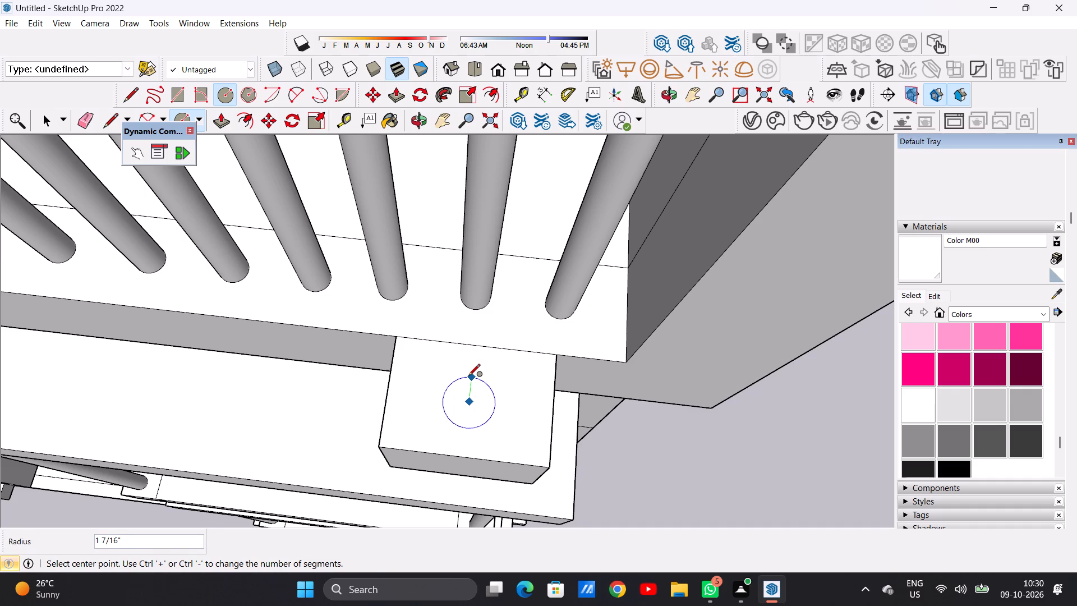
Copy the circle and its face about 5' 8 3/16" across onto the top of the left-hand support block.
{"action": "key", "text": "space"}
{"action": "left_click", "coordinate": [474, 414]}
{"action": "left_click", "coordinate": [474, 414]}
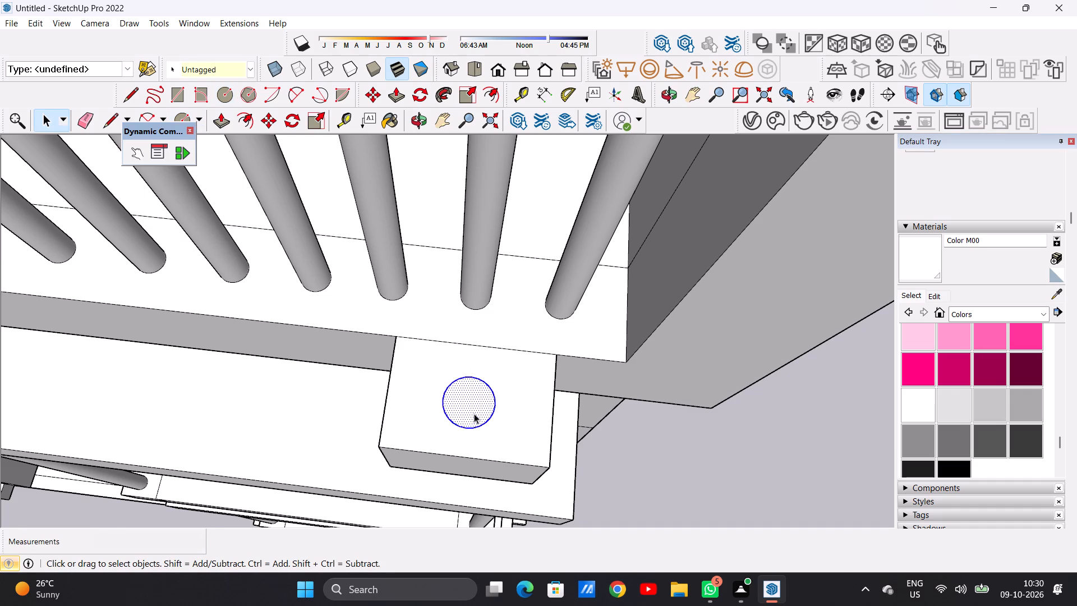
{"action": "key", "text": "m"}
{"action": "left_click", "coordinate": [484, 423]}
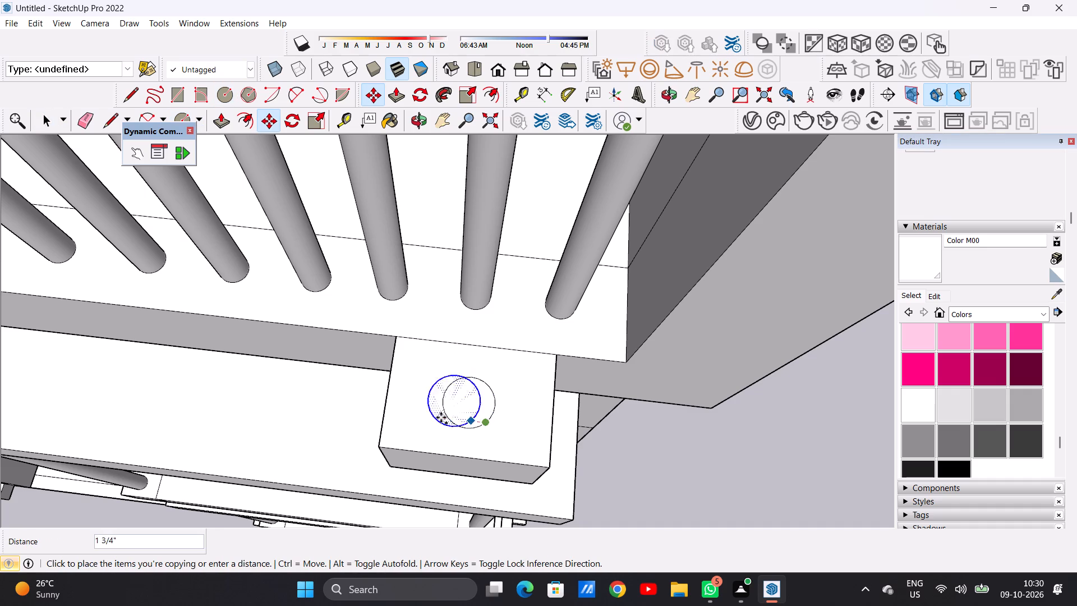
{"action": "scroll", "coordinate": [433, 417], "scroll_direction": "down", "scroll_amount": 13}
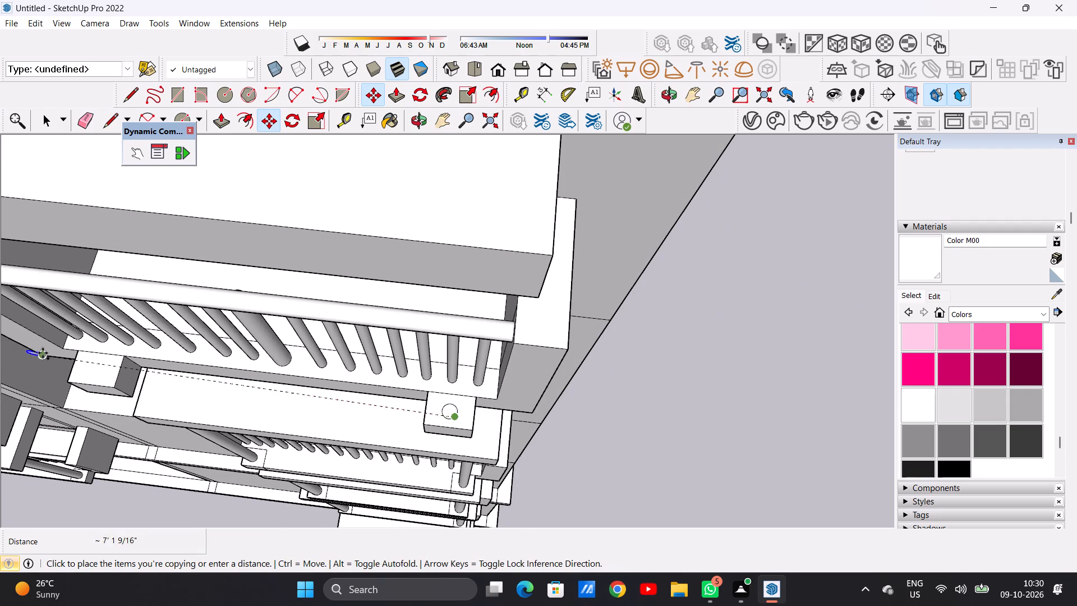
{"action": "scroll", "coordinate": [90, 380], "scroll_direction": "up", "scroll_amount": 15}
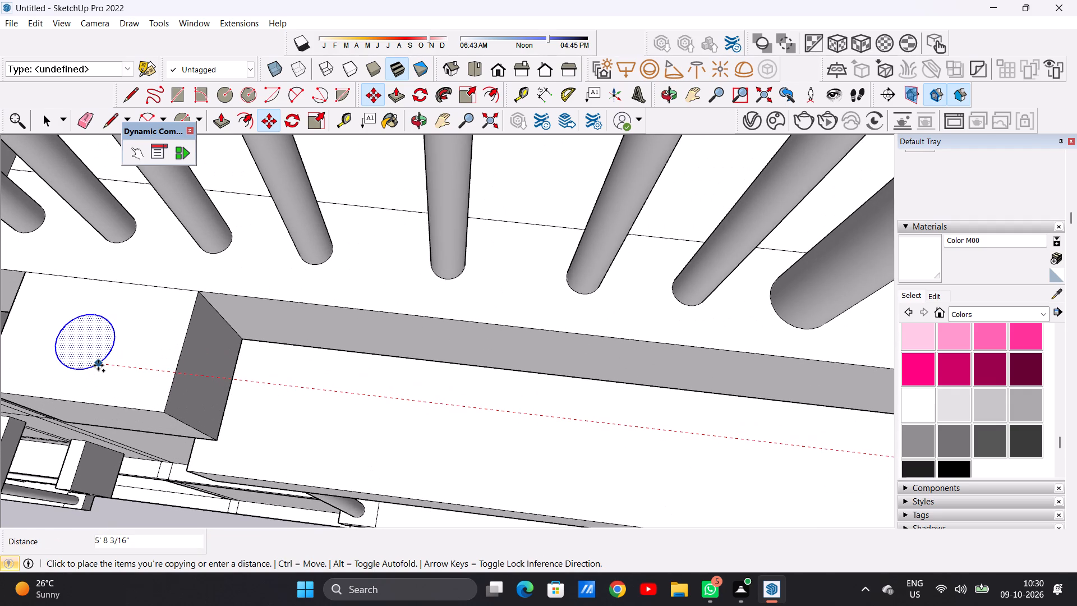
{"action": "left_click", "coordinate": [98, 365]}
{"action": "key", "text": "space"}
{"action": "scroll", "coordinate": [226, 431], "scroll_direction": "down", "scroll_amount": 8}
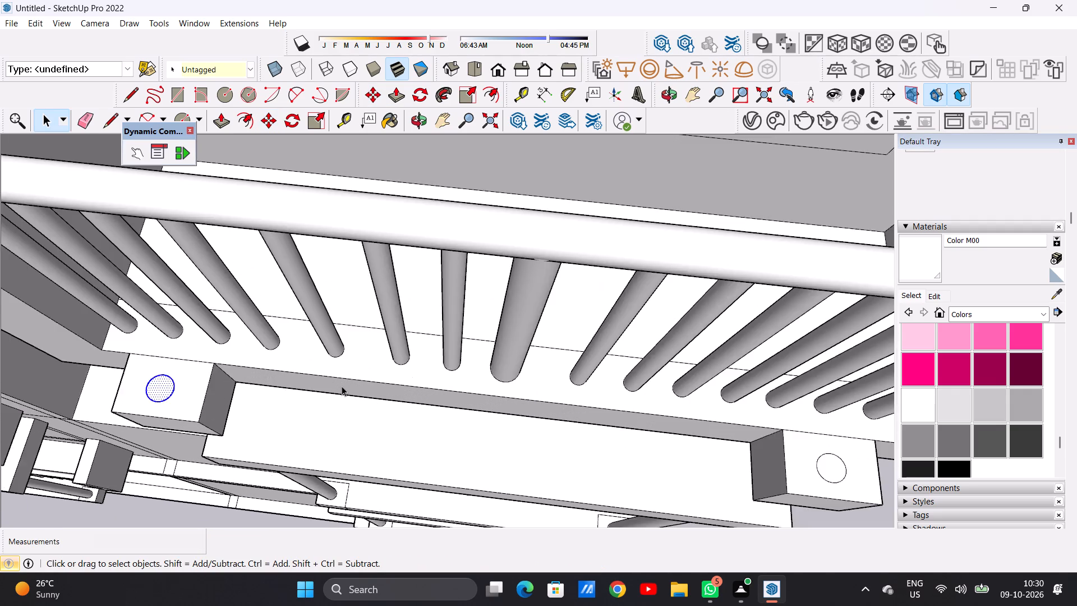
{"action": "scroll", "coordinate": [342, 386], "scroll_direction": "down", "scroll_amount": 9}
{"action": "left_click", "coordinate": [720, 421]}
Push/Pull the circle on the right-hand support block up about 6' 7 1/8" to the canopy's underside as a round post.
{"action": "middle_click_drag", "start_coordinate": [358, 479], "coordinate": [348, 393]}
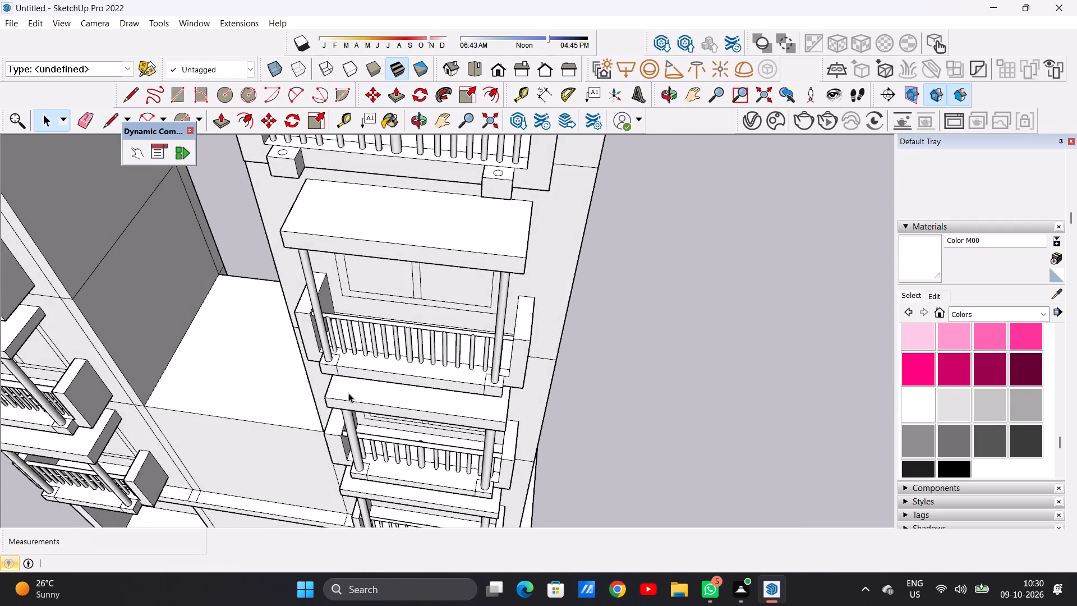
{"action": "scroll", "coordinate": [370, 446], "scroll_direction": "down", "scroll_amount": 16}
{"action": "scroll", "coordinate": [432, 398], "scroll_direction": "up", "scroll_amount": 7}
{"action": "middle_click_drag", "start_coordinate": [412, 419], "coordinate": [411, 352]}
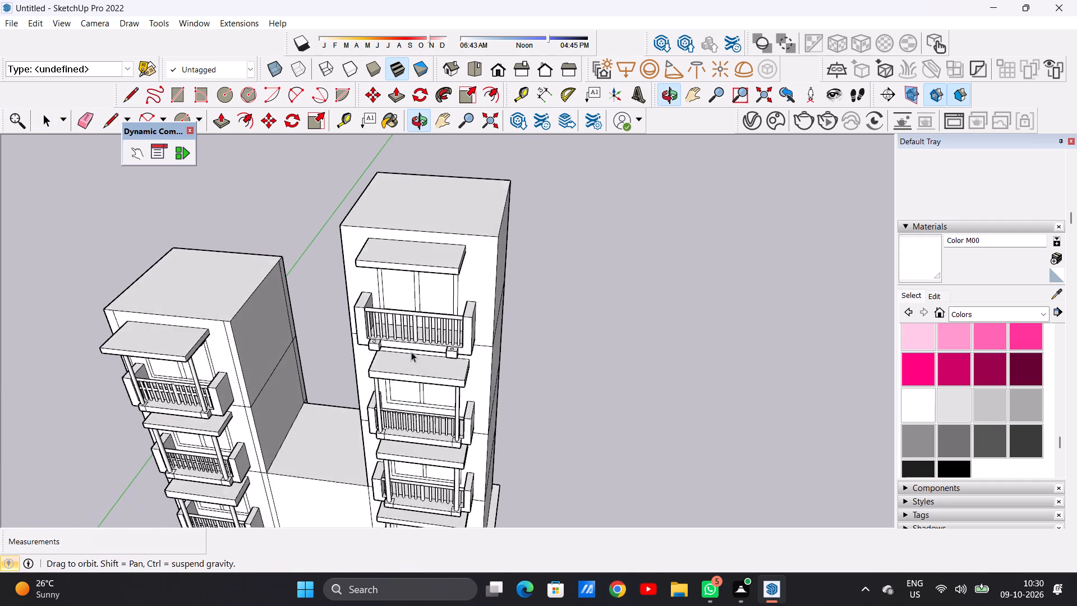
{"action": "middle_click_drag", "start_coordinate": [411, 352], "coordinate": [411, 354]}
{"action": "scroll", "coordinate": [461, 311], "scroll_direction": "up", "scroll_amount": 7}
{"action": "scroll", "coordinate": [458, 383], "scroll_direction": "up", "scroll_amount": 4}
{"action": "middle_click_drag", "start_coordinate": [461, 396], "coordinate": [415, 416]}
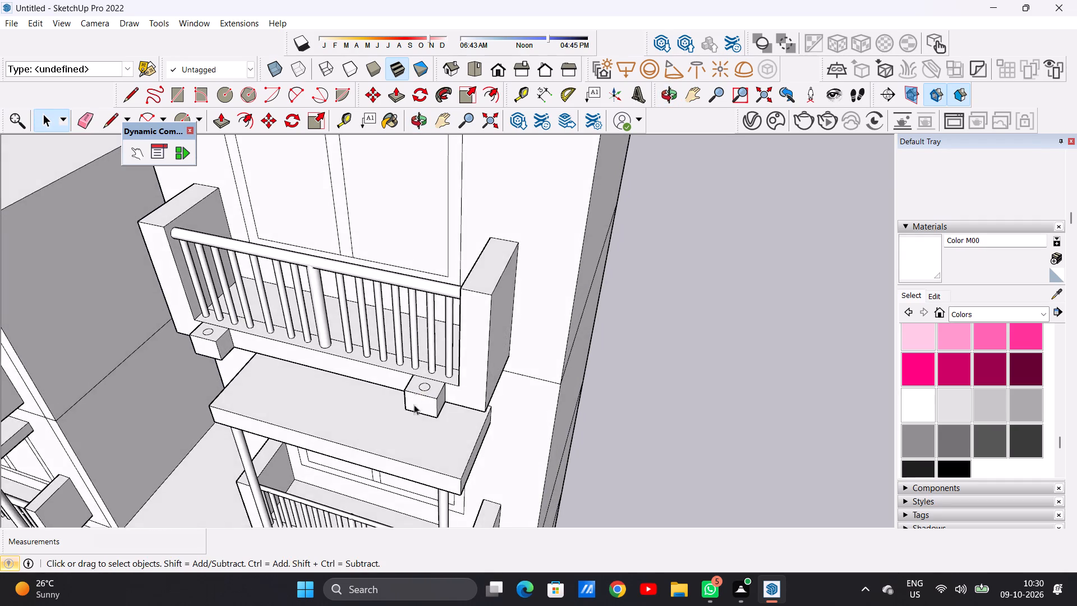
{"action": "scroll", "coordinate": [419, 391], "scroll_direction": "up", "scroll_amount": 18}
{"action": "key", "text": "p"}
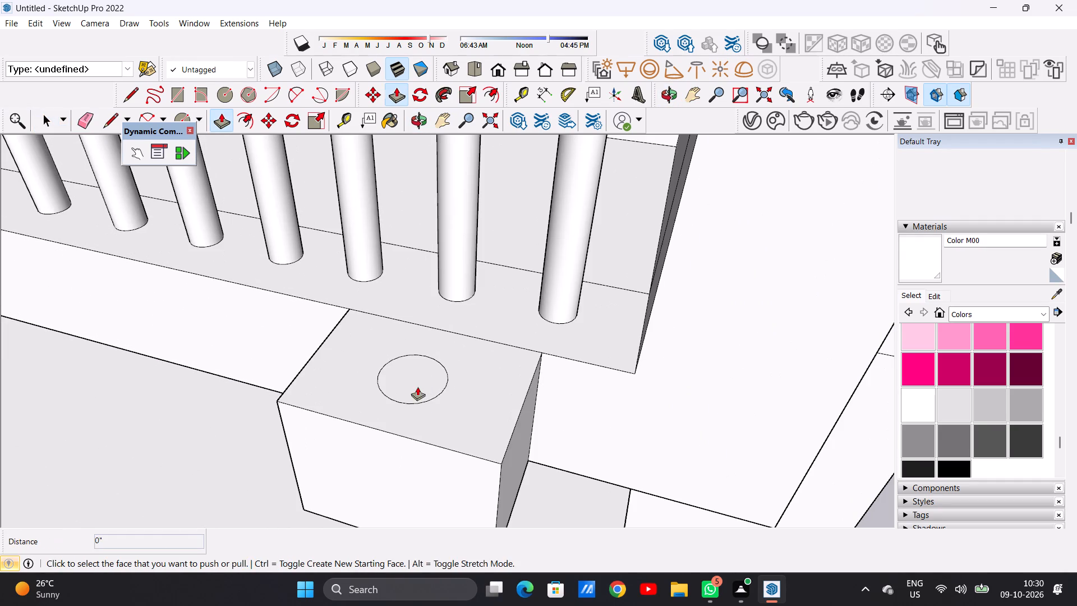
{"action": "left_click", "coordinate": [407, 378]}
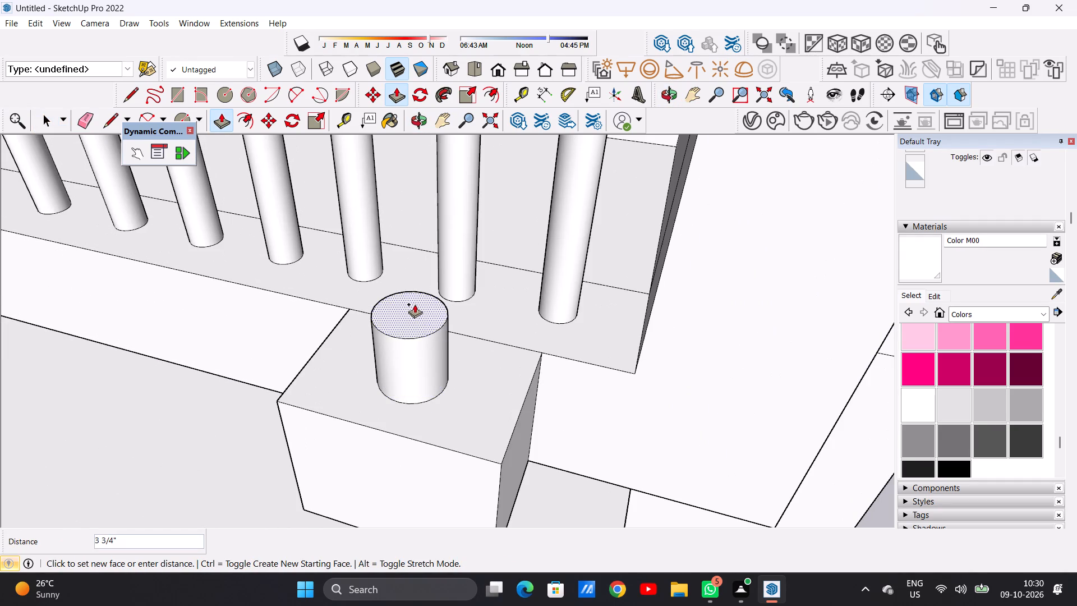
{"action": "scroll", "coordinate": [418, 320], "scroll_direction": "down", "scroll_amount": 6}
{"action": "scroll", "coordinate": [424, 338], "scroll_direction": "down", "scroll_amount": 20}
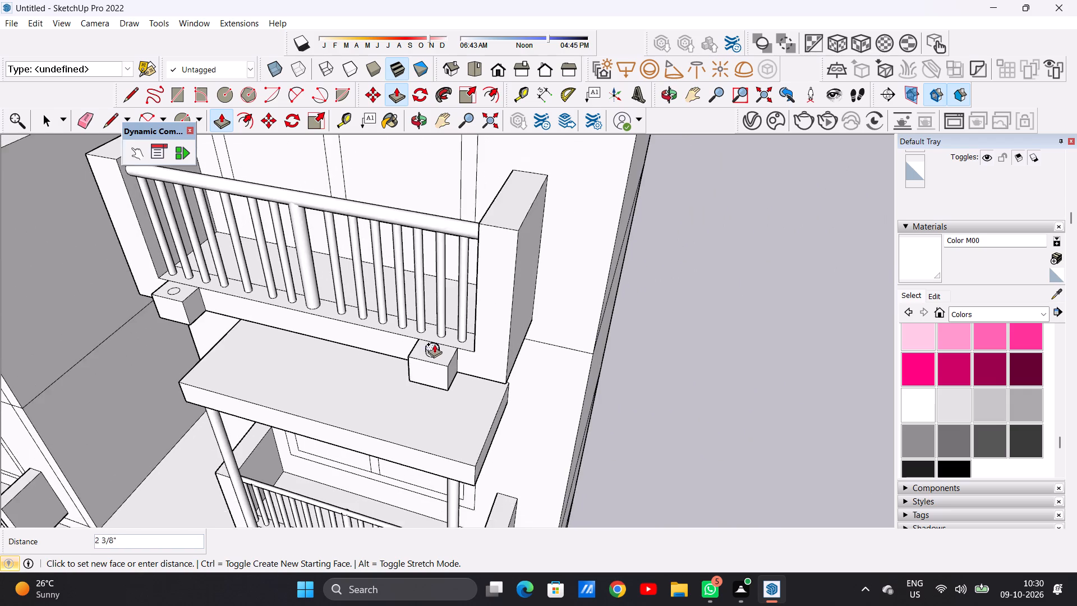
{"action": "scroll", "coordinate": [434, 344], "scroll_direction": "down", "scroll_amount": 20}
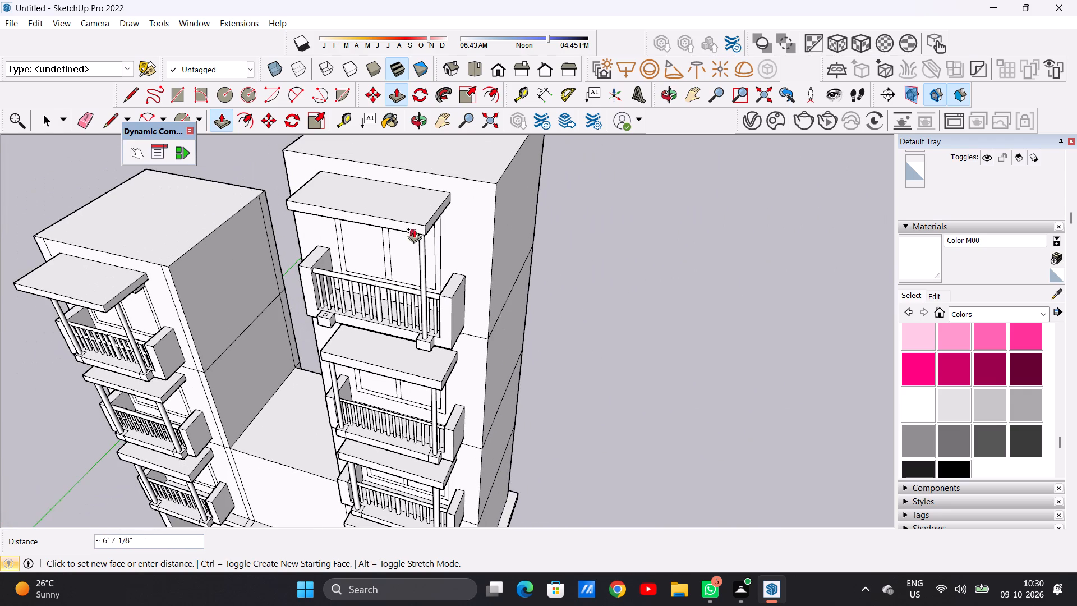
{"action": "middle_click_drag", "start_coordinate": [426, 251], "coordinate": [415, 189]}
{"action": "scroll", "coordinate": [408, 213], "scroll_direction": "down", "scroll_amount": 6}
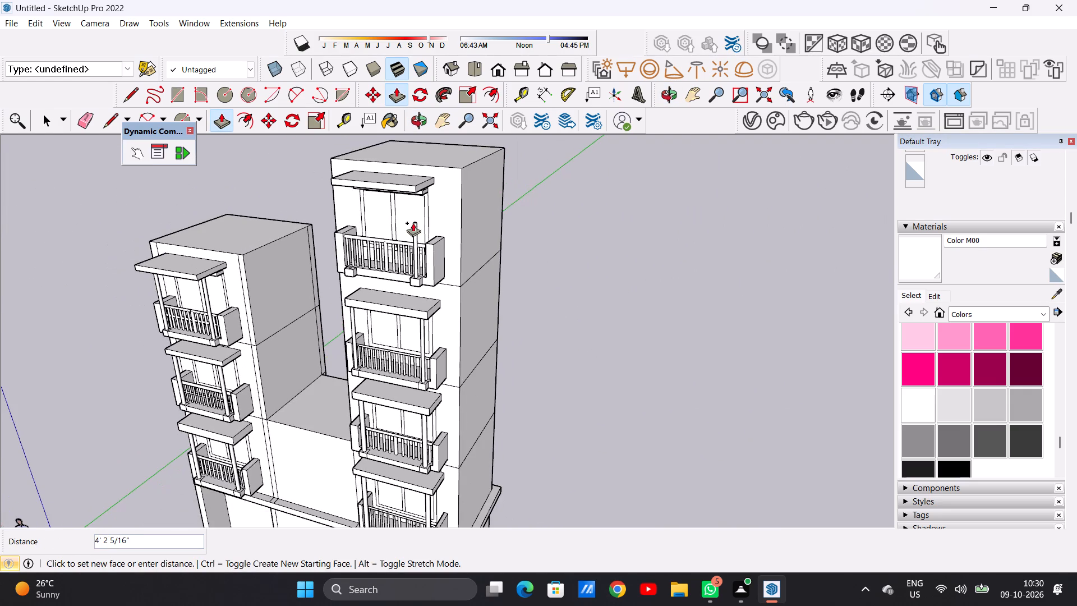
{"action": "middle_click_drag", "start_coordinate": [427, 213], "coordinate": [394, 195]}
{"action": "scroll", "coordinate": [394, 201], "scroll_direction": "down", "scroll_amount": 4}
{"action": "scroll", "coordinate": [402, 135], "scroll_direction": "up", "scroll_amount": 9}
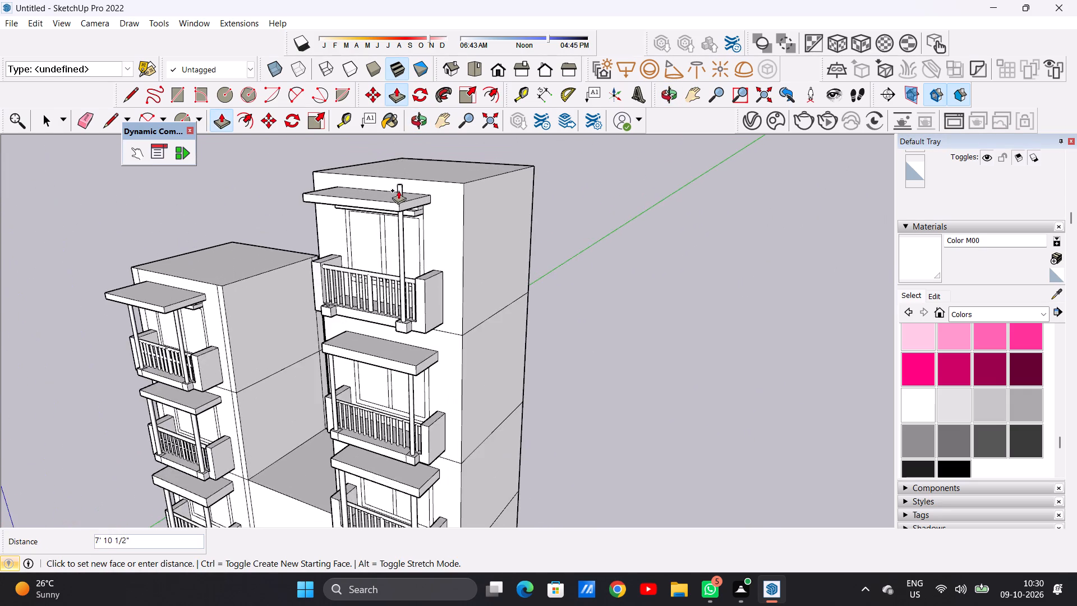
{"action": "scroll", "coordinate": [398, 190], "scroll_direction": "up", "scroll_amount": 17}
{"action": "middle_click_drag", "start_coordinate": [406, 264], "coordinate": [378, 176]}
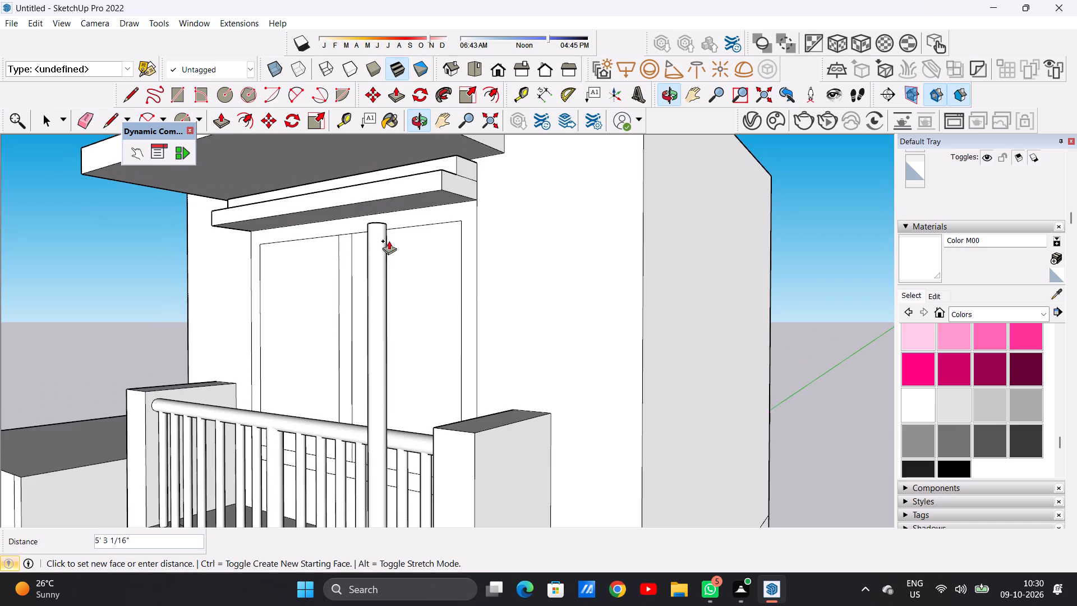
{"action": "scroll", "coordinate": [389, 247], "scroll_direction": "down", "scroll_amount": 15}
{"action": "scroll", "coordinate": [392, 173], "scroll_direction": "up", "scroll_amount": 18}
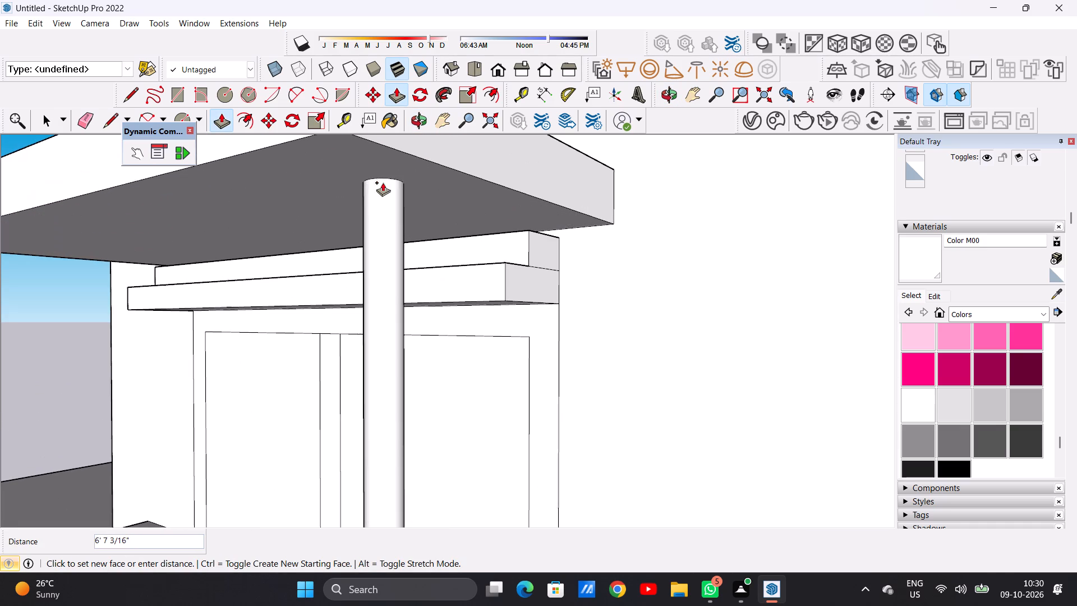
{"action": "left_click", "coordinate": [406, 172]}
Push/Pull the circle on the left-hand support block up about 6' 7 1/8" to the canopy's underside as the second post.
{"action": "scroll", "coordinate": [409, 247], "scroll_direction": "down", "scroll_amount": 3}
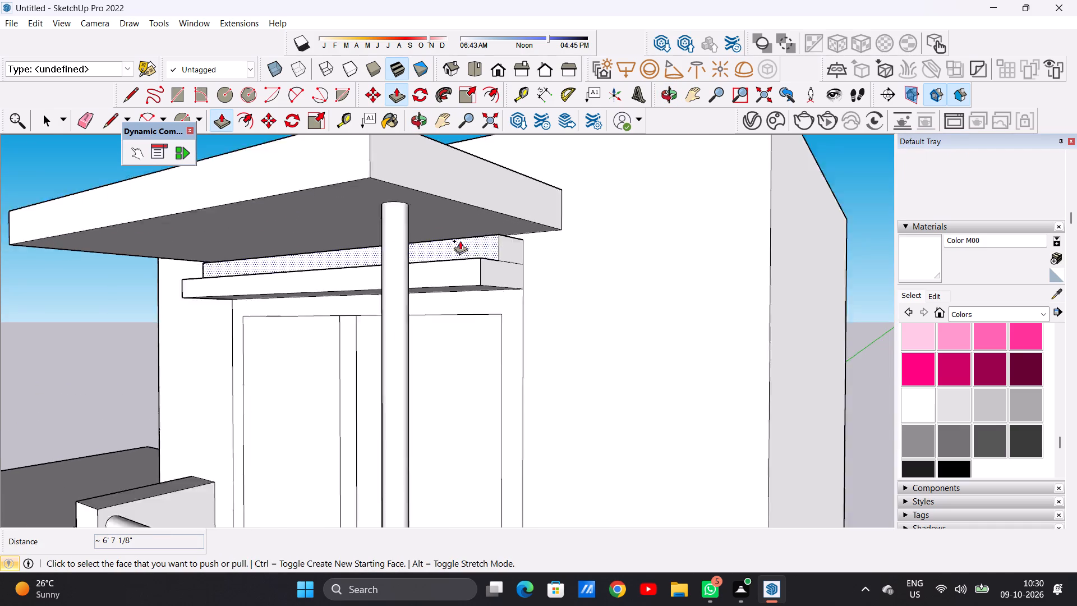
{"action": "scroll", "coordinate": [460, 241], "scroll_direction": "down", "scroll_amount": 20}
{"action": "scroll", "coordinate": [460, 241], "scroll_direction": "down", "scroll_amount": 1}
{"action": "middle_click_drag", "start_coordinate": [367, 381], "coordinate": [371, 511]}
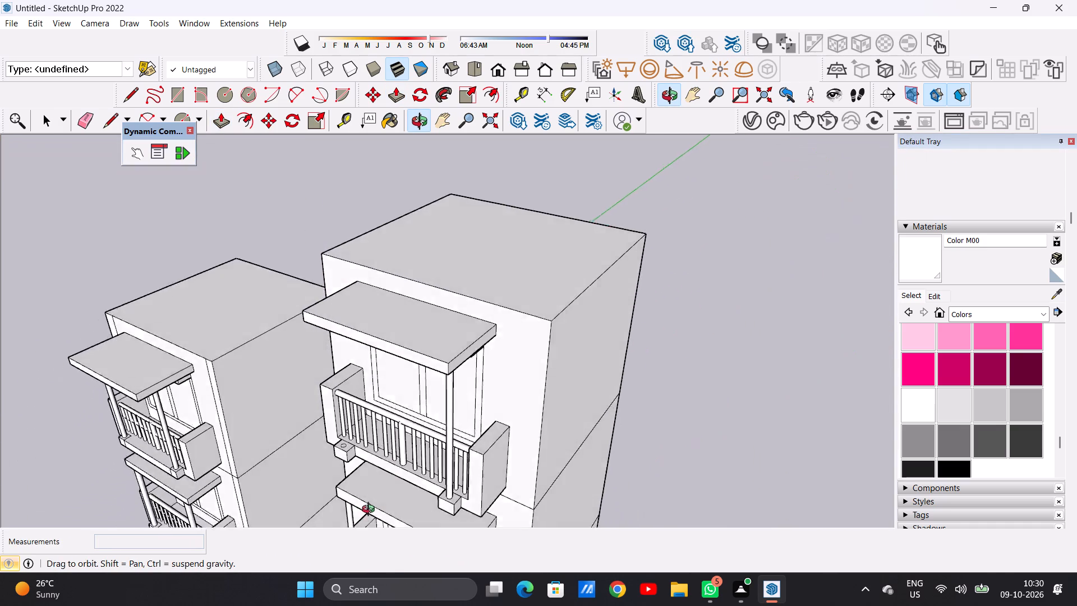
{"action": "middle_click_drag", "start_coordinate": [371, 511], "coordinate": [315, 513]}
{"action": "scroll", "coordinate": [341, 377], "scroll_direction": "up", "scroll_amount": 19}
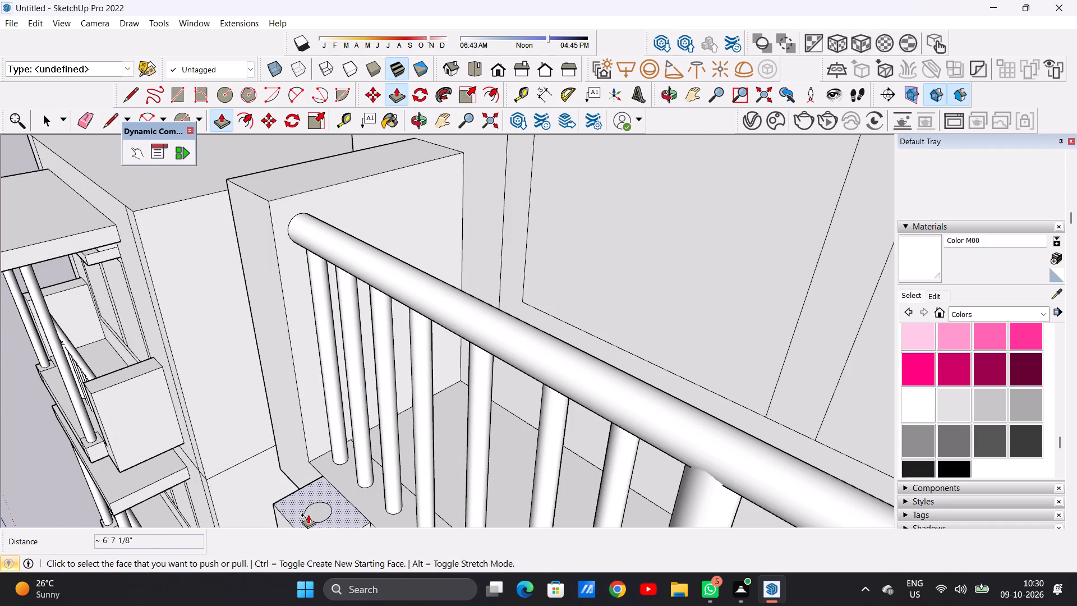
{"action": "left_click", "coordinate": [318, 510]}
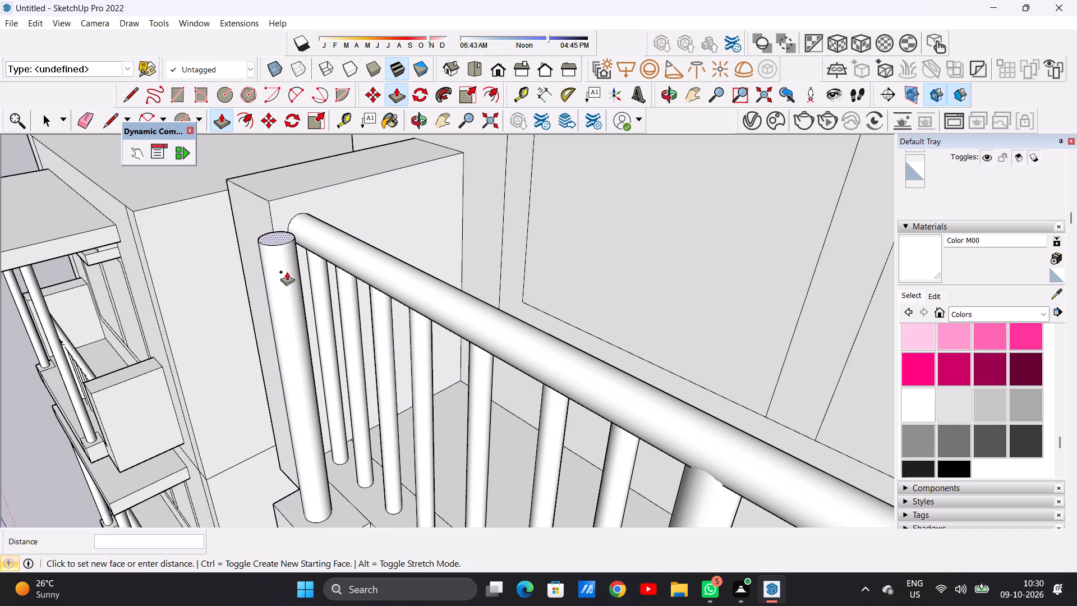
{"action": "scroll", "coordinate": [306, 301], "scroll_direction": "down", "scroll_amount": 5}
{"action": "scroll", "coordinate": [352, 324], "scroll_direction": "down", "scroll_amount": 20}
{"action": "scroll", "coordinate": [352, 324], "scroll_direction": "down", "scroll_amount": 7}
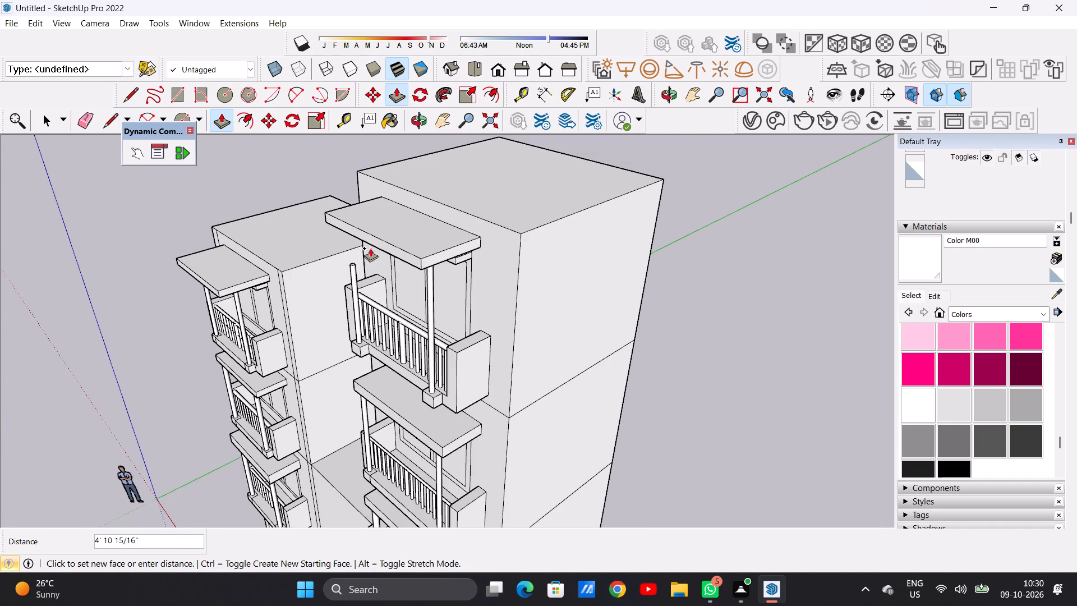
{"action": "middle_click_drag", "start_coordinate": [337, 240], "coordinate": [377, 182]}
{"action": "scroll", "coordinate": [380, 198], "scroll_direction": "down", "scroll_amount": 3}
{"action": "scroll", "coordinate": [395, 160], "scroll_direction": "up", "scroll_amount": 13}
{"action": "middle_click_drag", "start_coordinate": [384, 181], "coordinate": [385, 151]}
{"action": "scroll", "coordinate": [378, 195], "scroll_direction": "down", "scroll_amount": 5}
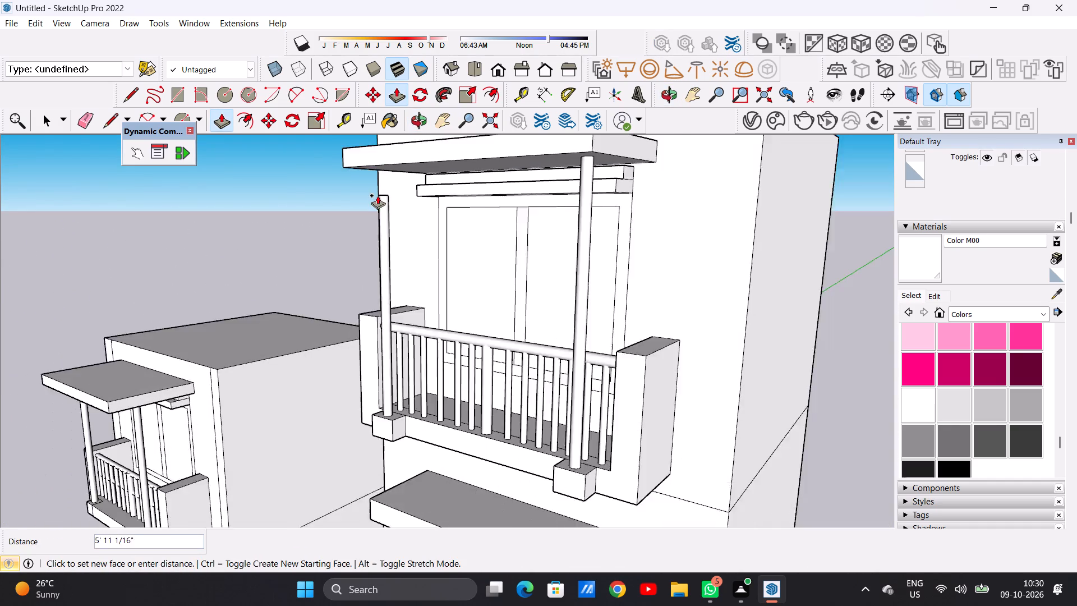
{"action": "scroll", "coordinate": [378, 195], "scroll_direction": "down", "scroll_amount": 10}
{"action": "scroll", "coordinate": [385, 185], "scroll_direction": "up", "scroll_amount": 20}
{"action": "scroll", "coordinate": [385, 185], "scroll_direction": "up", "scroll_amount": 9}
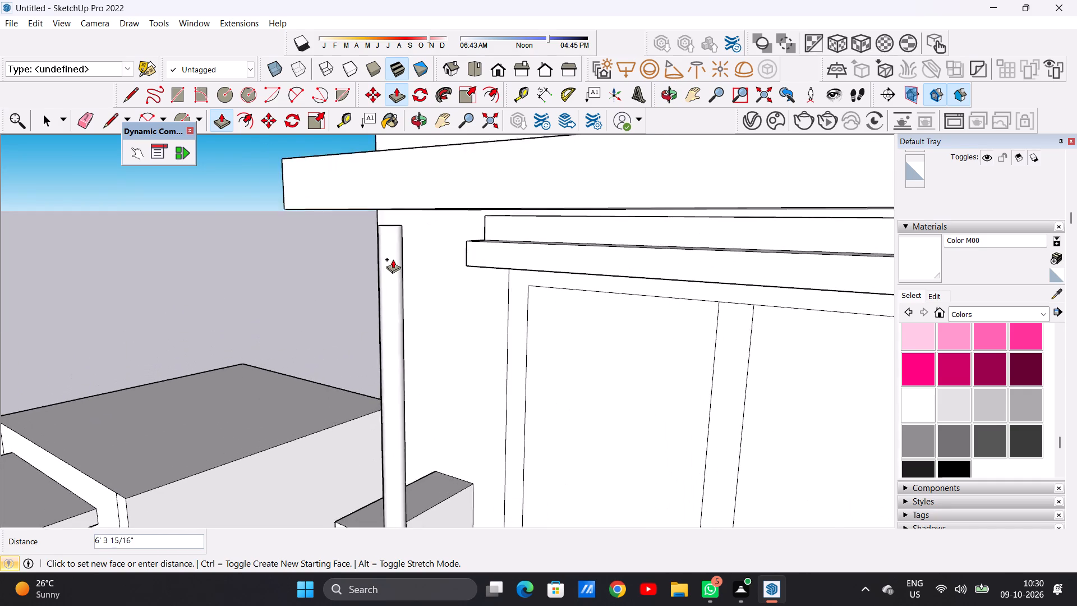
{"action": "middle_click_drag", "start_coordinate": [393, 249], "coordinate": [395, 222]}
{"action": "left_click", "coordinate": [414, 190]}
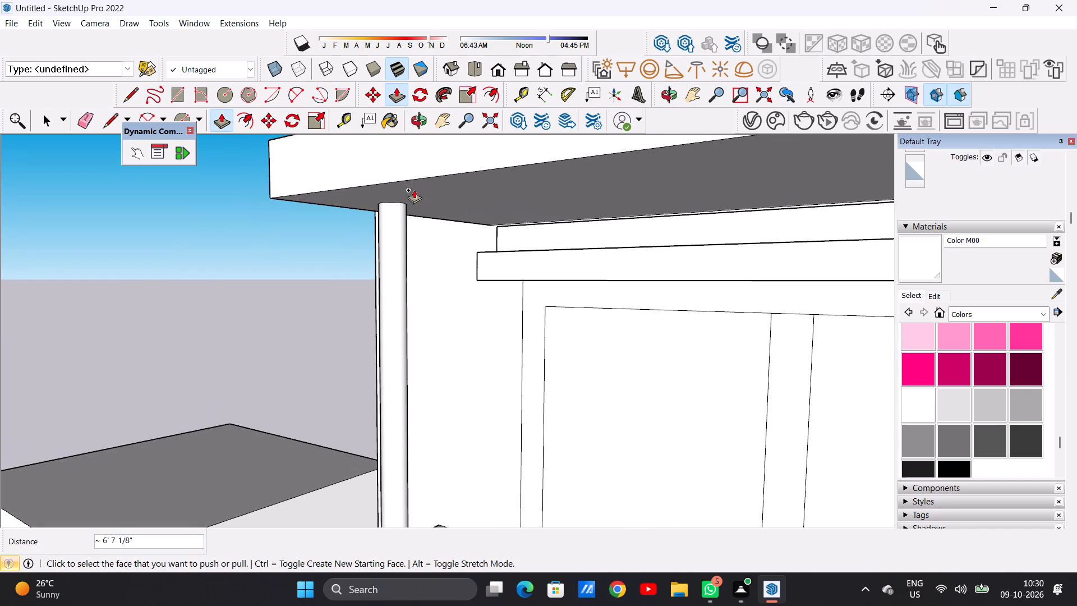
{"action": "key", "text": "space"}
Examine the whole building from the front and the side, checking the balconies, canopies and posts on both towers.
{"action": "scroll", "coordinate": [389, 328], "scroll_direction": "down", "scroll_amount": 20}
{"action": "scroll", "coordinate": [389, 328], "scroll_direction": "down", "scroll_amount": 3}
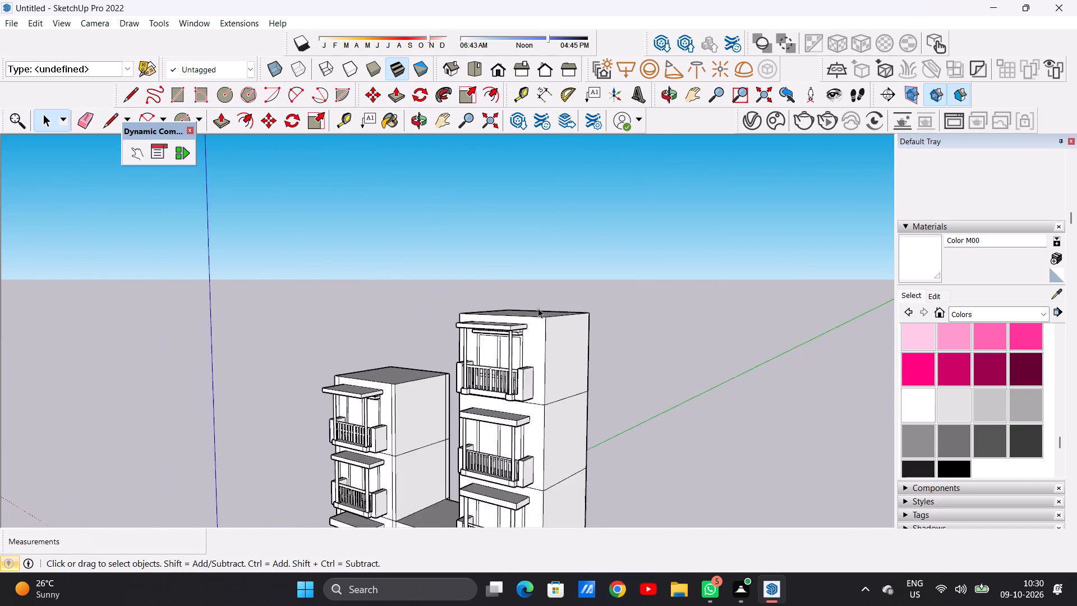
{"action": "scroll", "coordinate": [538, 308], "scroll_direction": "down", "scroll_amount": 5}
{"action": "middle_click_drag", "start_coordinate": [521, 355], "coordinate": [685, 351]}
{"action": "scroll", "coordinate": [496, 418], "scroll_direction": "down", "scroll_amount": 11}
{"action": "scroll", "coordinate": [520, 481], "scroll_direction": "up", "scroll_amount": 15}
{"action": "scroll", "coordinate": [509, 416], "scroll_direction": "down", "scroll_amount": 3}
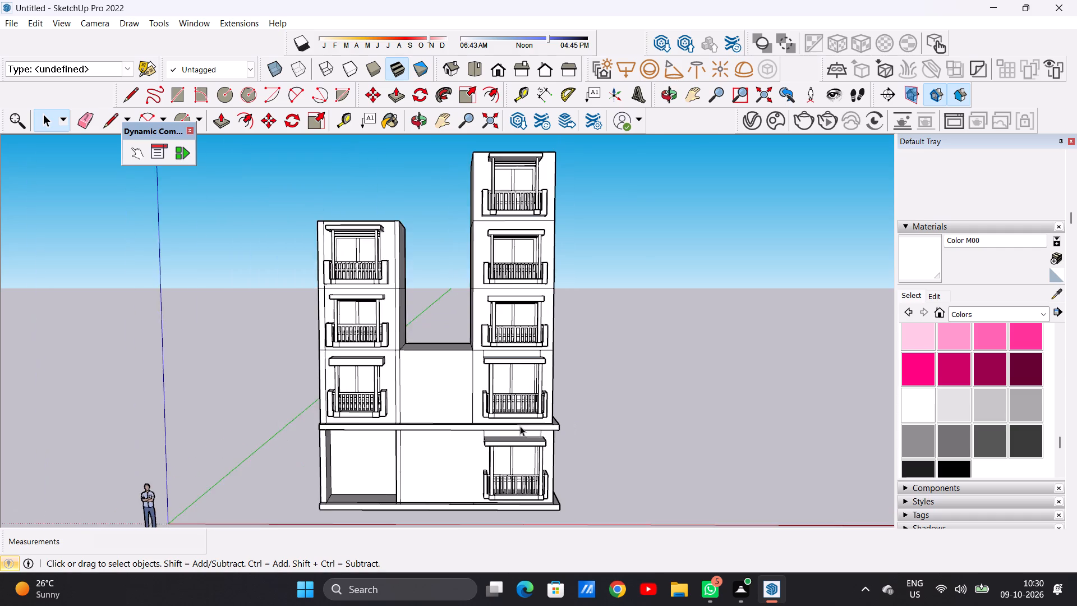
{"action": "scroll", "coordinate": [520, 426], "scroll_direction": "down", "scroll_amount": 4}
{"action": "scroll", "coordinate": [502, 238], "scroll_direction": "up", "scroll_amount": 5}
{"action": "middle_click_drag", "start_coordinate": [489, 241], "coordinate": [223, 274]}
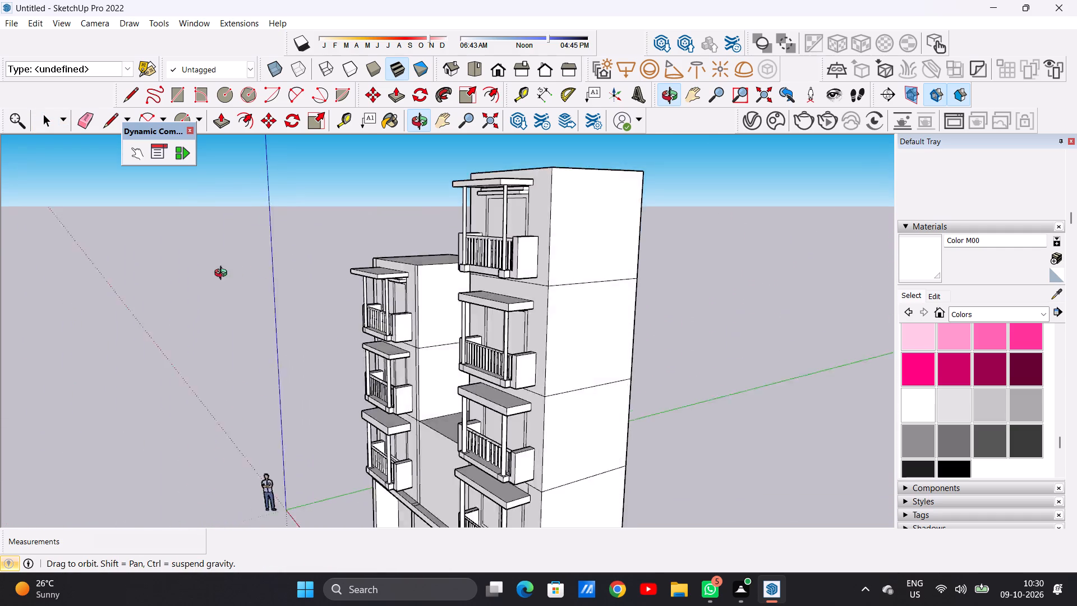
{"action": "middle_click_drag", "start_coordinate": [223, 274], "coordinate": [136, 291]}
{"action": "scroll", "coordinate": [382, 221], "scroll_direction": "up", "scroll_amount": 6}
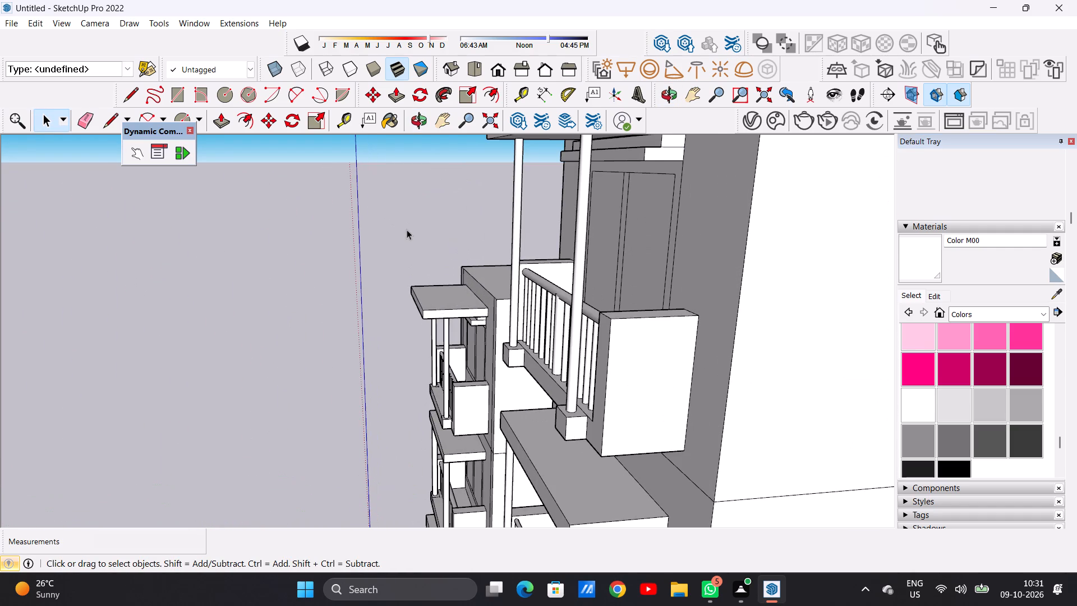
{"action": "scroll", "coordinate": [419, 261], "scroll_direction": "down", "scroll_amount": 15}
{"action": "scroll", "coordinate": [504, 324], "scroll_direction": "down", "scroll_amount": 1}
{"action": "scroll", "coordinate": [504, 327], "scroll_direction": "up", "scroll_amount": 4}
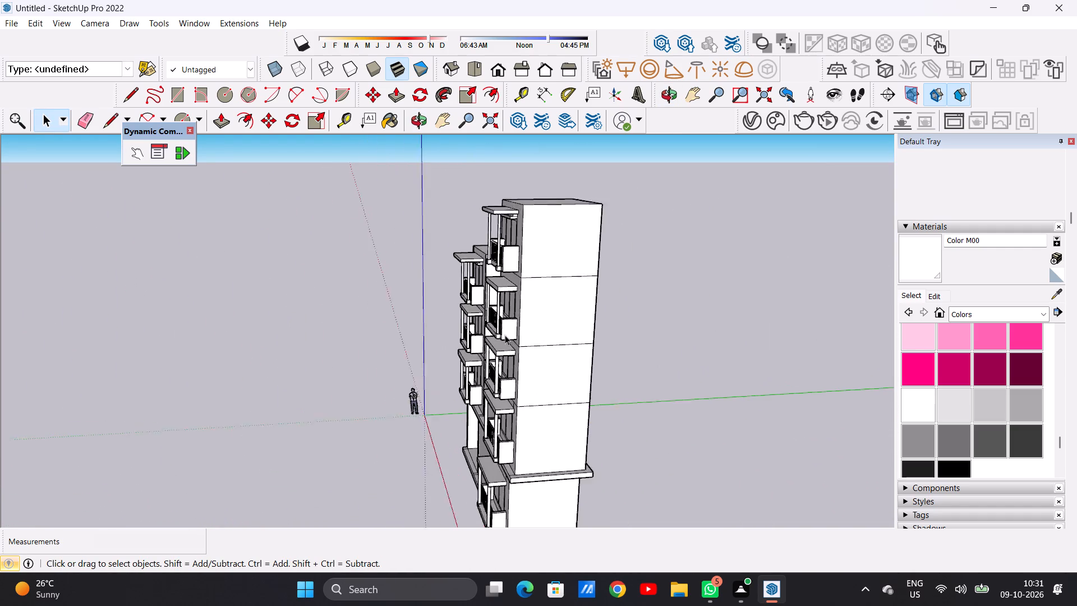
{"action": "scroll", "coordinate": [505, 335], "scroll_direction": "up", "scroll_amount": 2}
{"action": "scroll", "coordinate": [496, 405], "scroll_direction": "up", "scroll_amount": 14}
{"action": "scroll", "coordinate": [509, 391], "scroll_direction": "down", "scroll_amount": 6}
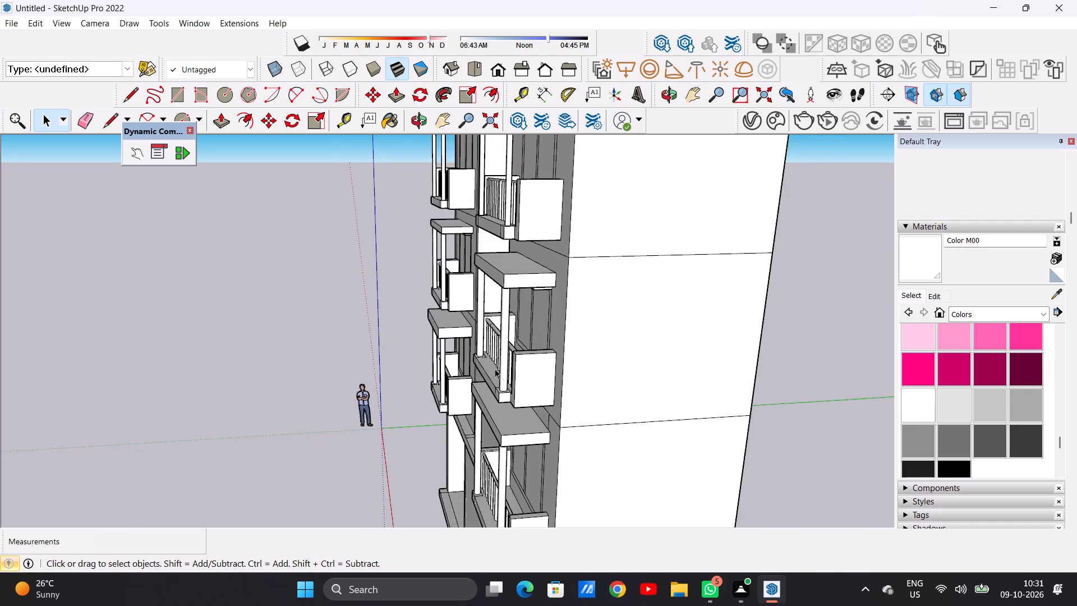
{"action": "scroll", "coordinate": [495, 369], "scroll_direction": "down", "scroll_amount": 11}
{"action": "middle_click_drag", "start_coordinate": [521, 439], "coordinate": [463, 427]}
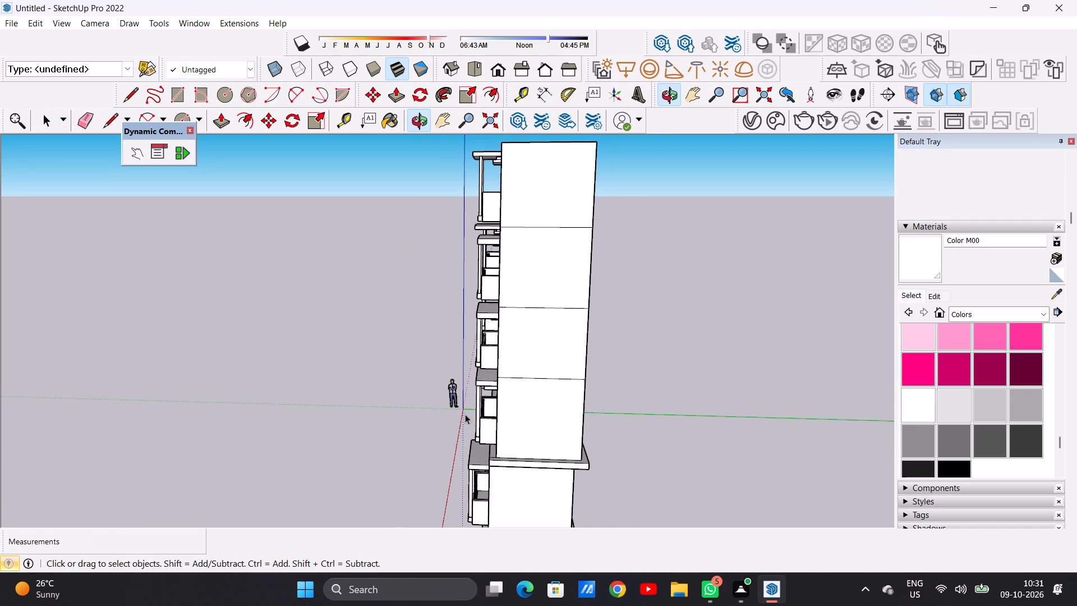
{"action": "scroll", "coordinate": [501, 356], "scroll_direction": "down", "scroll_amount": 5}
{"action": "middle_click_drag", "start_coordinate": [463, 273], "coordinate": [615, 279]}
{"action": "scroll", "coordinate": [516, 234], "scroll_direction": "up", "scroll_amount": 5}
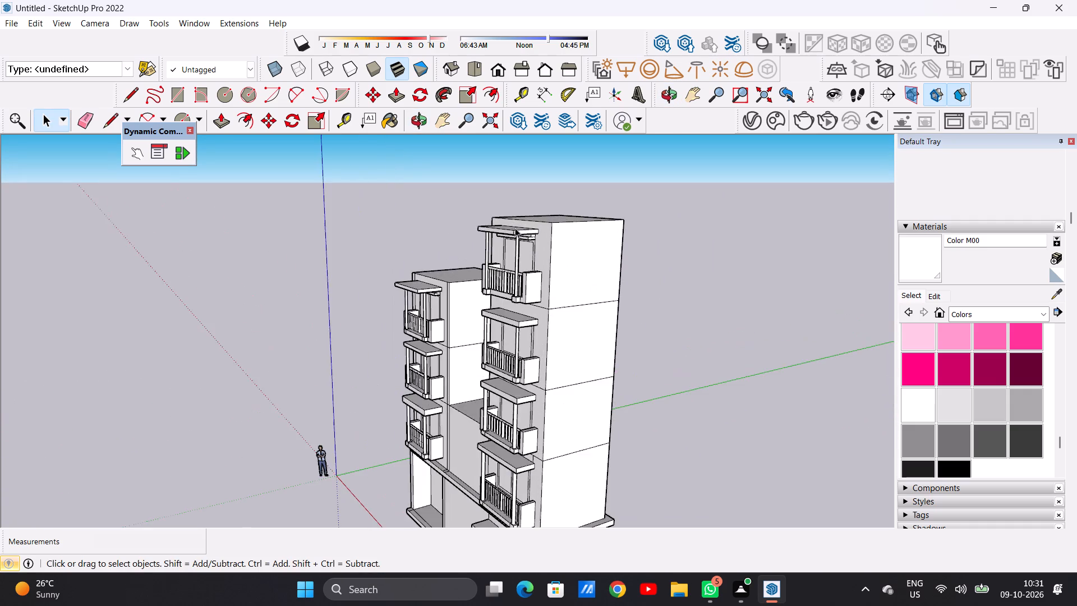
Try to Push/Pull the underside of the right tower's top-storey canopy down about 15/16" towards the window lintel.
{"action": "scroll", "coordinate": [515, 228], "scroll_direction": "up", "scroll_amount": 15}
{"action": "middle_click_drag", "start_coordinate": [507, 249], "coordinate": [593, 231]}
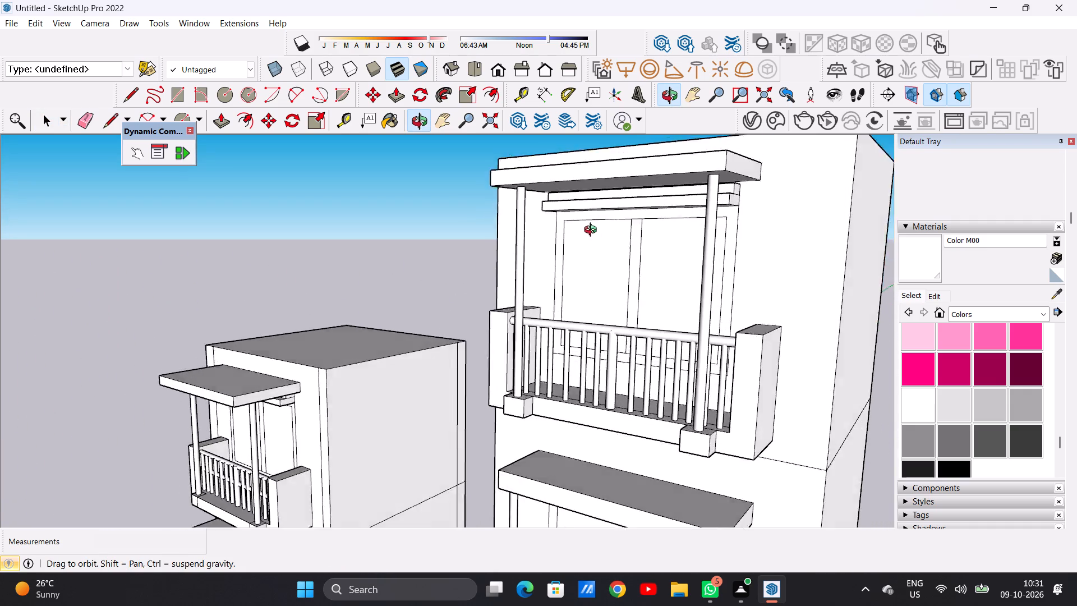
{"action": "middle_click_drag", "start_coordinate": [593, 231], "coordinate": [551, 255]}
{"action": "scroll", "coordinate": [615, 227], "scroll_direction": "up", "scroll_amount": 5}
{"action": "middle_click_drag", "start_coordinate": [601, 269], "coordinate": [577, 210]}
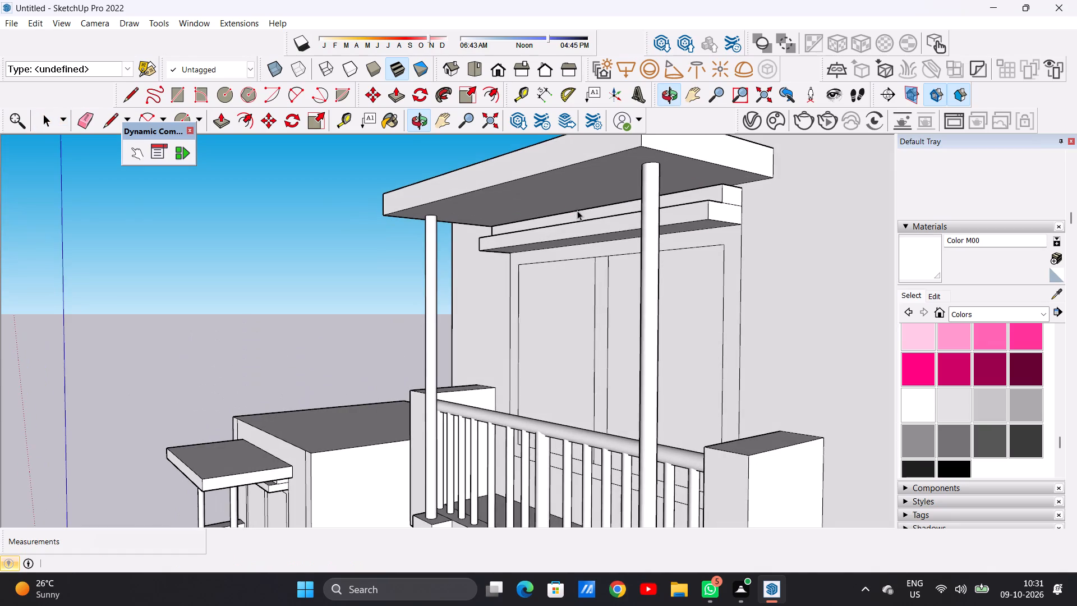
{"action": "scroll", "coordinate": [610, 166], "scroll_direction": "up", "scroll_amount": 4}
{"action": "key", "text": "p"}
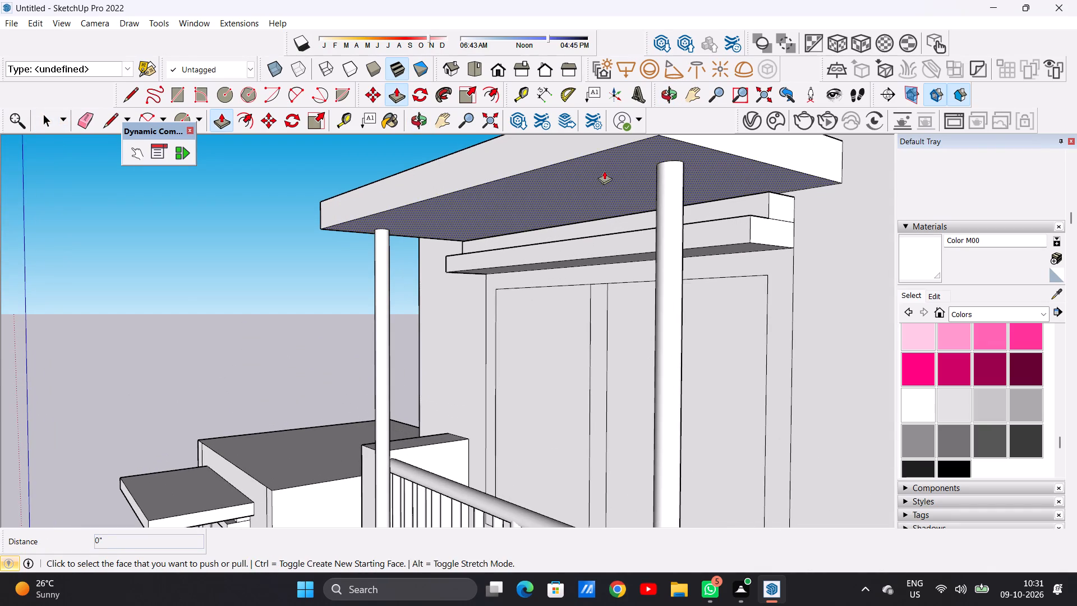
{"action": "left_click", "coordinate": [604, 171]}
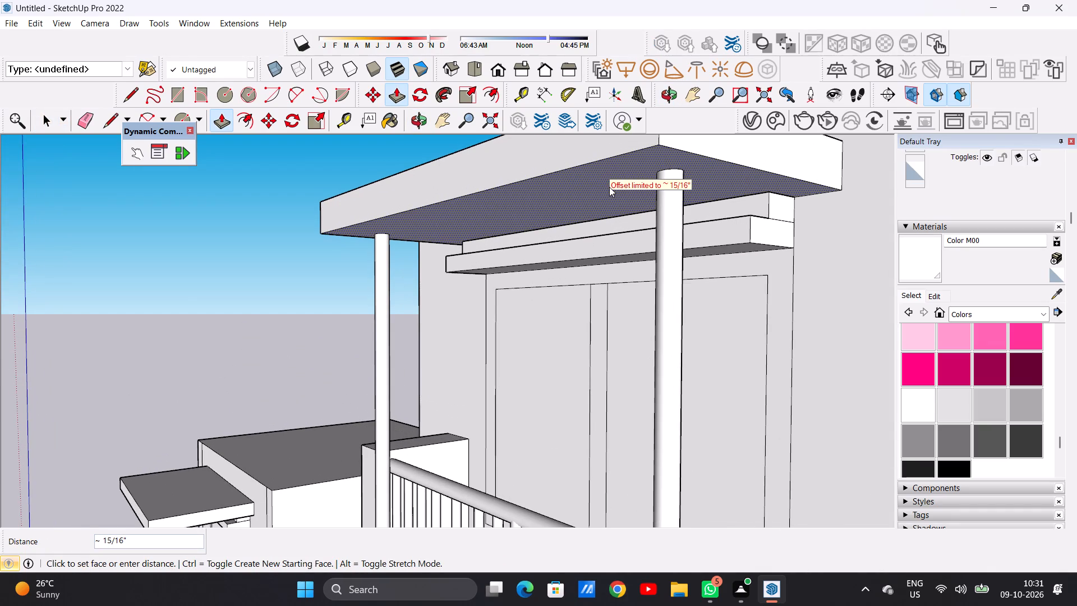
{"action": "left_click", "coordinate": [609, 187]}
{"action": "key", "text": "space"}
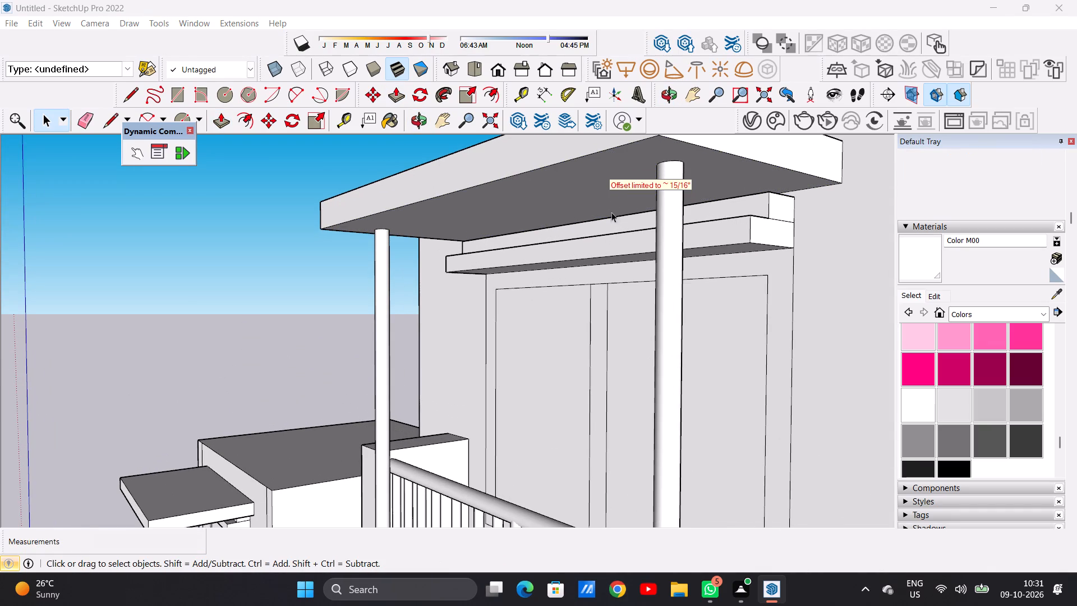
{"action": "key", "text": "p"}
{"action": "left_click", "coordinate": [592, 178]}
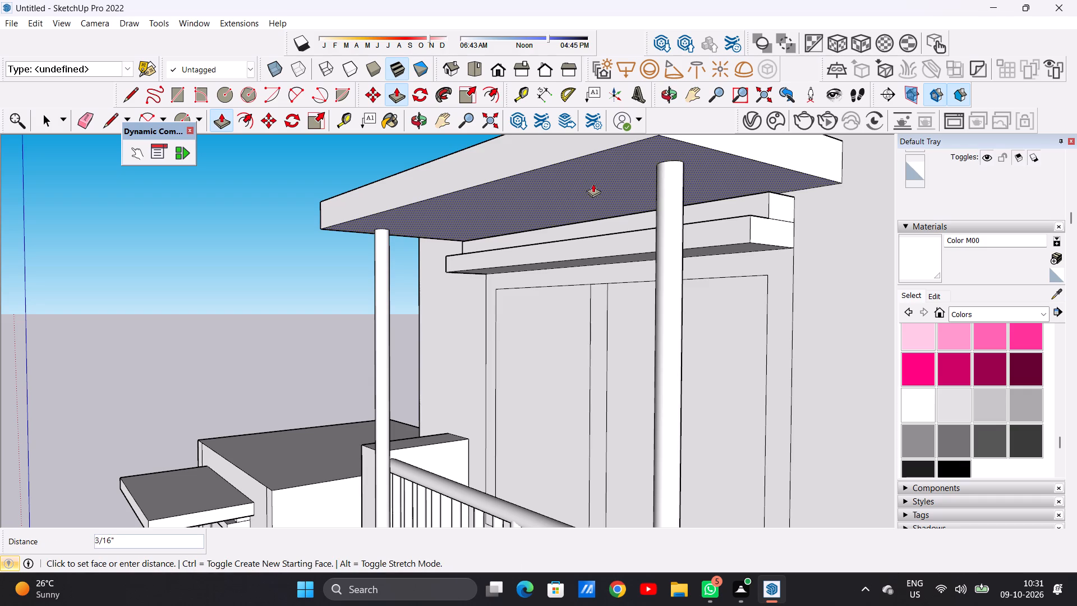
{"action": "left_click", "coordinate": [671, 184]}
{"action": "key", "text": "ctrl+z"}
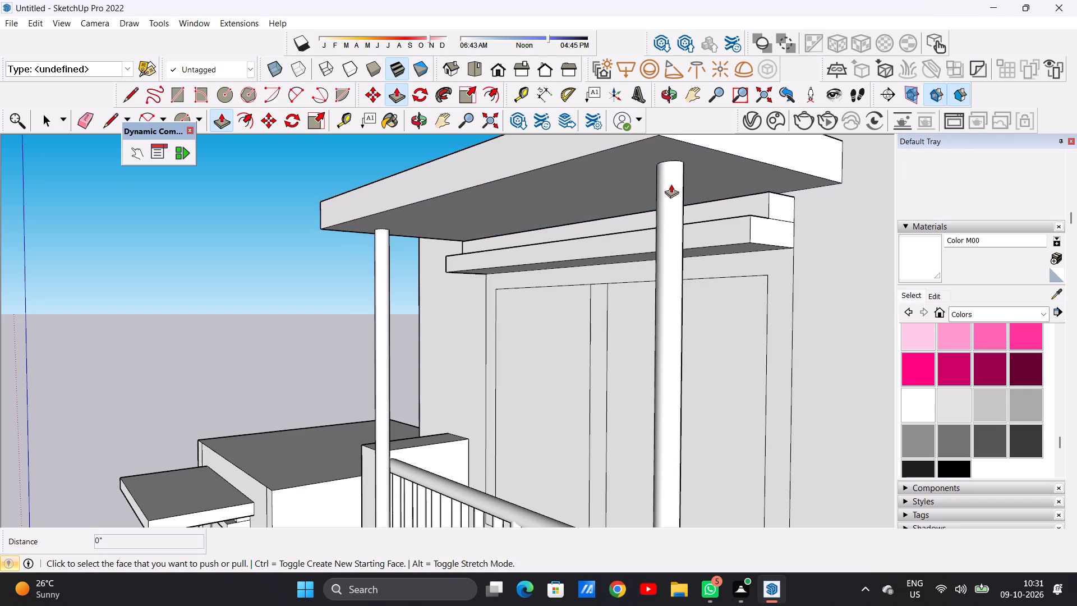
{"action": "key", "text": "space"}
Push/Pull the underside of the right tower's top-storey canopy down 3/4" towards the top of the window lintel.
{"action": "scroll", "coordinate": [583, 271], "scroll_direction": "down", "scroll_amount": 7}
{"action": "middle_click_drag", "start_coordinate": [567, 264], "coordinate": [671, 267]}
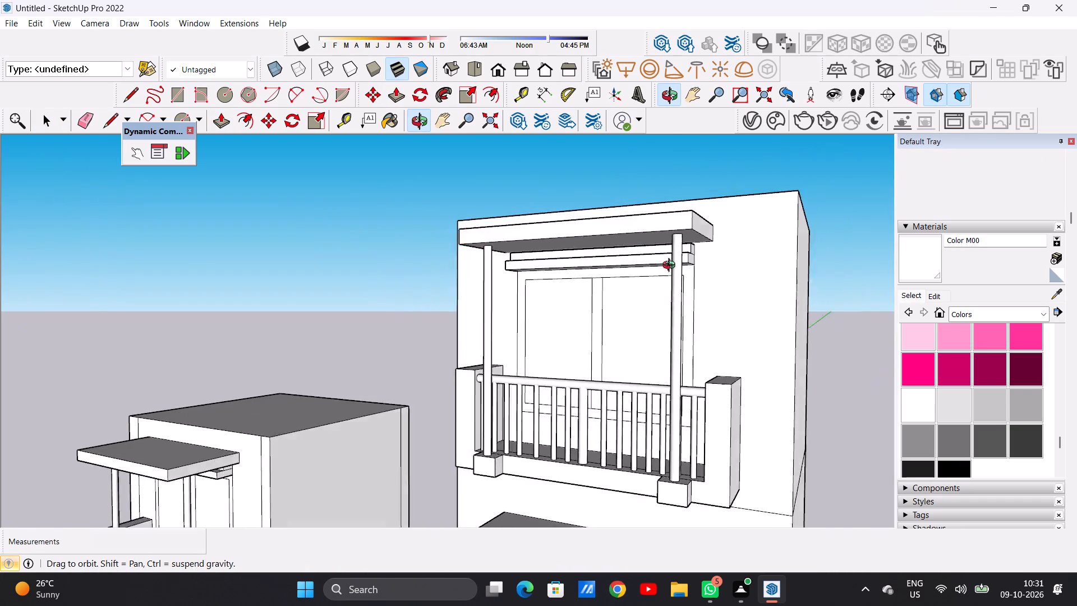
{"action": "middle_click_drag", "start_coordinate": [671, 267], "coordinate": [775, 245]}
{"action": "middle_click_drag", "start_coordinate": [492, 276], "coordinate": [610, 318]}
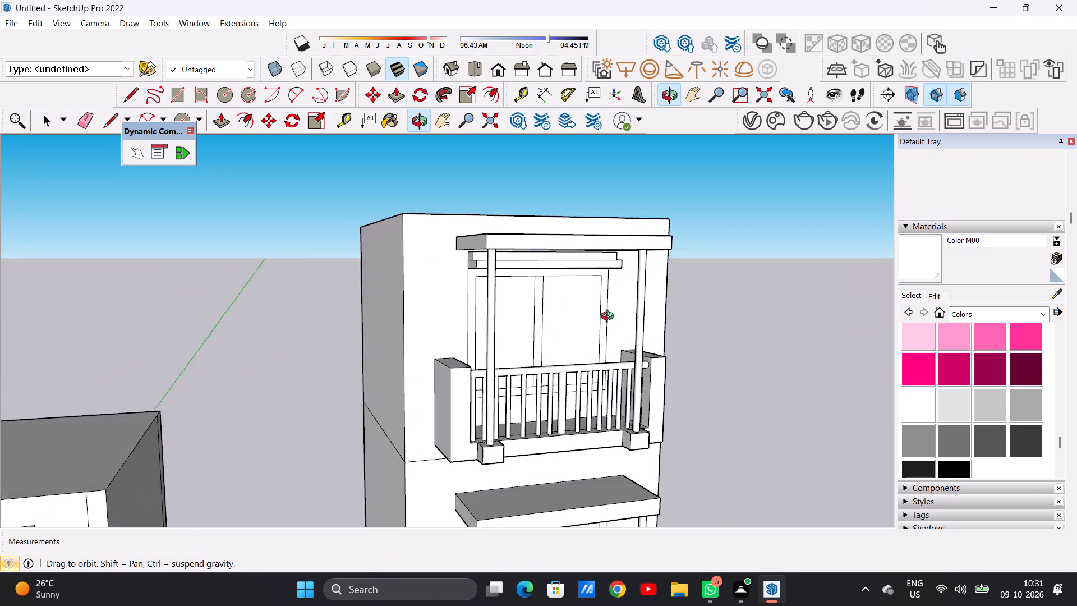
{"action": "middle_click_drag", "start_coordinate": [610, 318], "coordinate": [610, 301]}
{"action": "scroll", "coordinate": [461, 251], "scroll_direction": "up", "scroll_amount": 18}
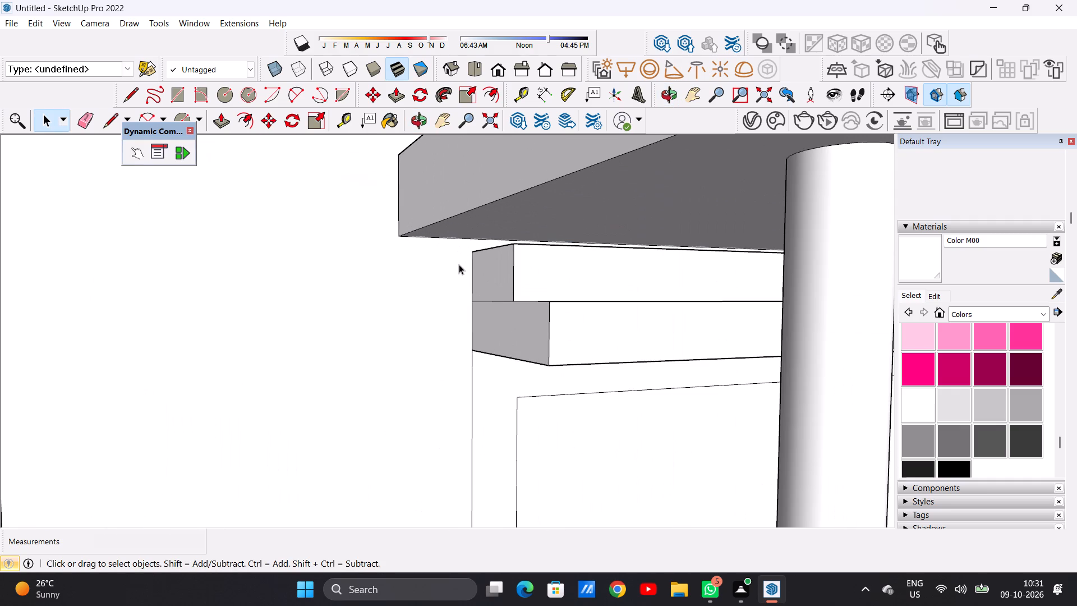
{"action": "key", "text": "p"}
{"action": "left_click", "coordinate": [455, 223]}
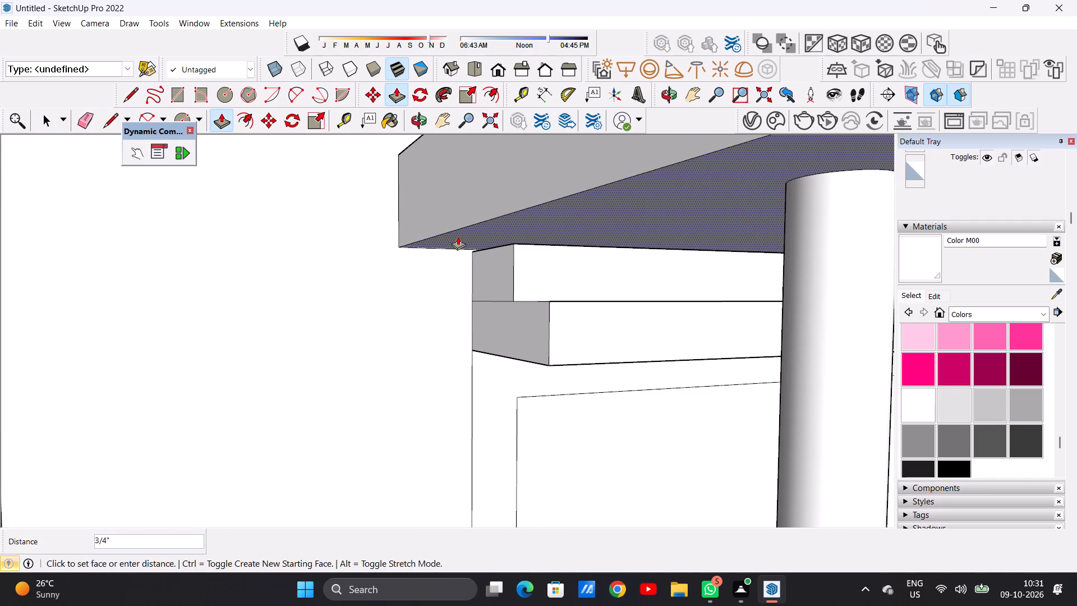
{"action": "left_click", "coordinate": [458, 236]}
{"action": "key", "text": "space"}
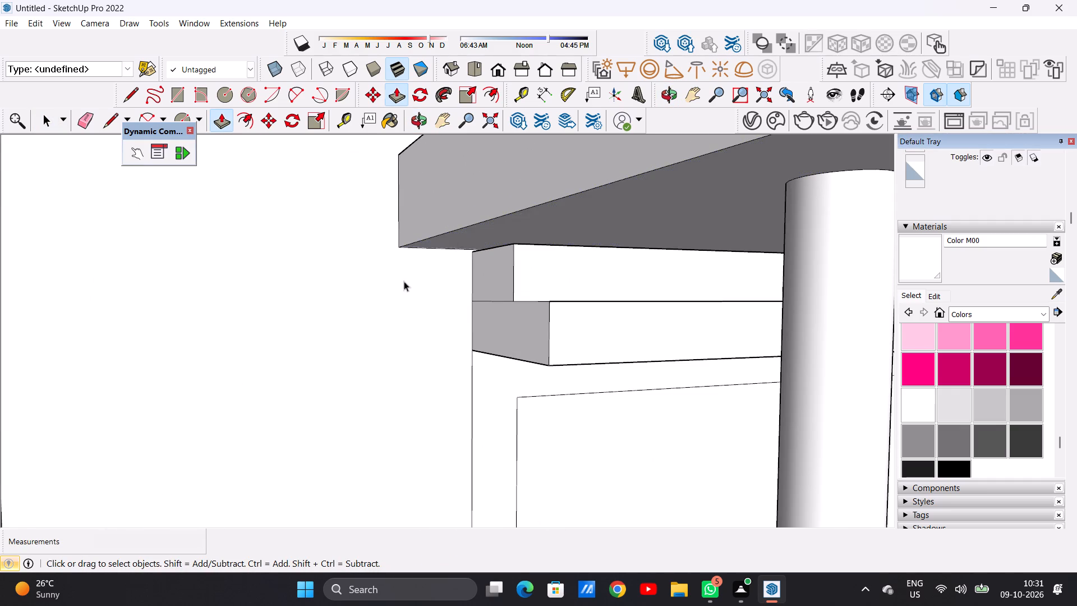
Examine both towers from the front and the side, checking the canopies and balconies and the plain wall between the towers.
{"action": "scroll", "coordinate": [402, 291], "scroll_direction": "down", "scroll_amount": 20}
{"action": "scroll", "coordinate": [402, 291], "scroll_direction": "down", "scroll_amount": 3}
{"action": "middle_click_drag", "start_coordinate": [561, 296], "coordinate": [460, 315]}
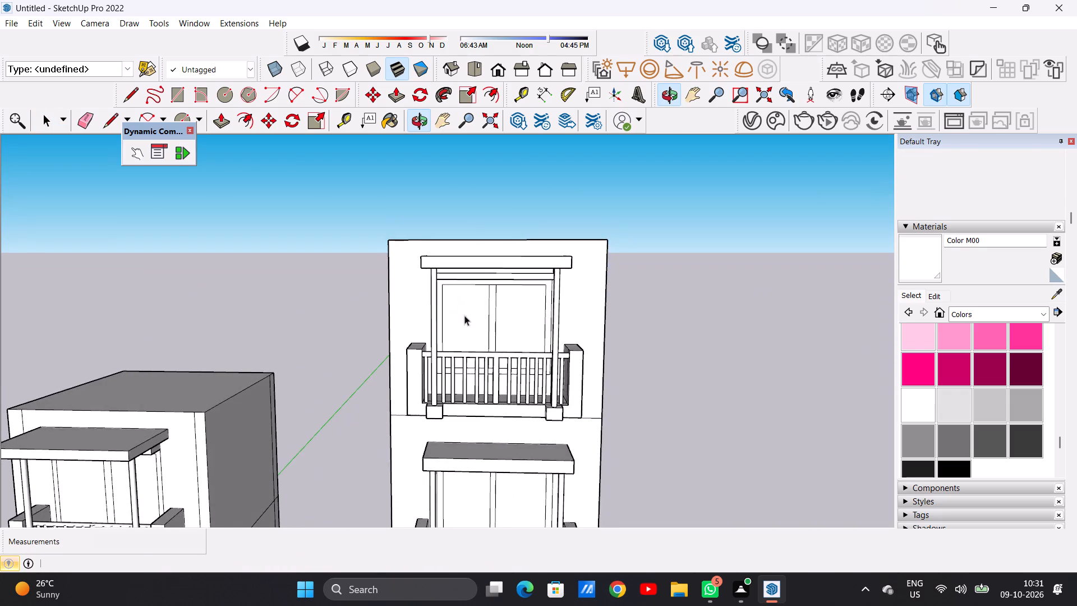
{"action": "scroll", "coordinate": [474, 307], "scroll_direction": "down", "scroll_amount": 20}
{"action": "scroll", "coordinate": [474, 307], "scroll_direction": "down", "scroll_amount": 2}
{"action": "scroll", "coordinate": [521, 437], "scroll_direction": "up", "scroll_amount": 6}
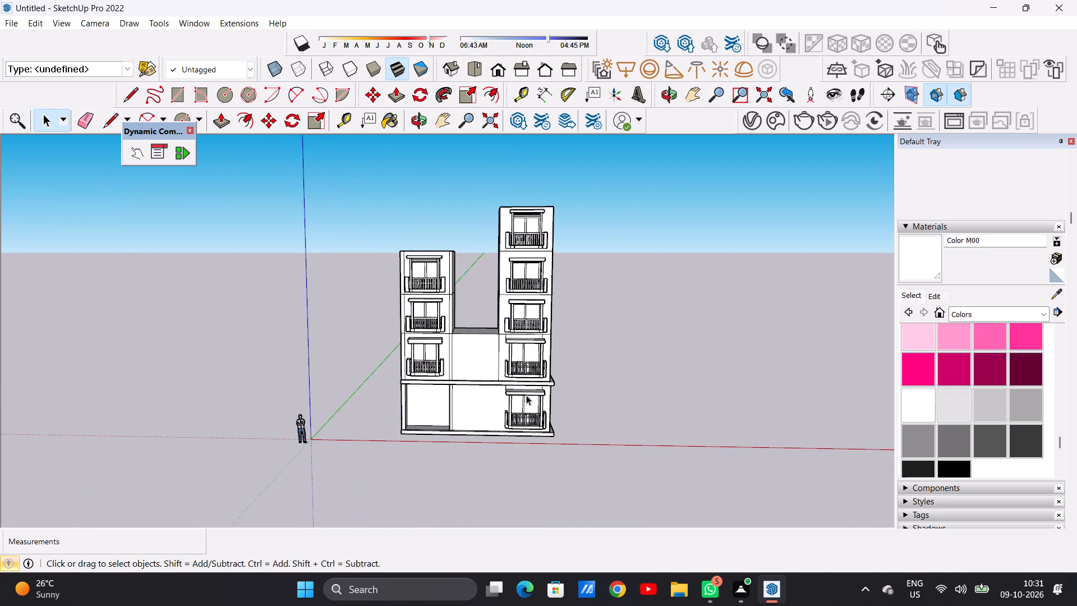
{"action": "scroll", "coordinate": [528, 393], "scroll_direction": "up", "scroll_amount": 6}
{"action": "scroll", "coordinate": [409, 494], "scroll_direction": "down", "scroll_amount": 7}
{"action": "scroll", "coordinate": [447, 325], "scroll_direction": "up", "scroll_amount": 5}
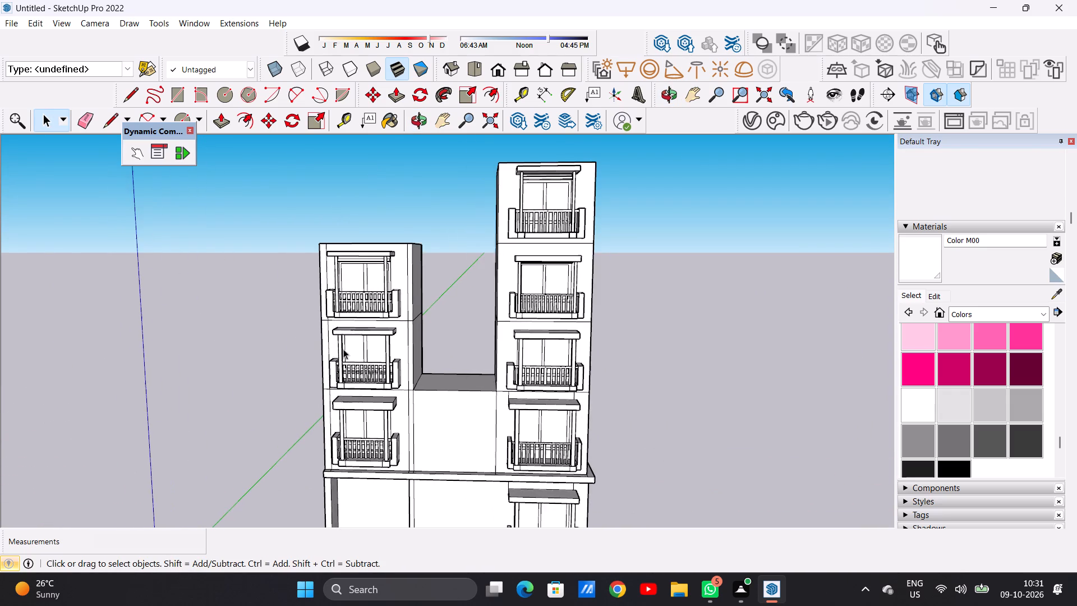
{"action": "middle_click_drag", "start_coordinate": [334, 359], "coordinate": [542, 337]}
{"action": "middle_click_drag", "start_coordinate": [416, 341], "coordinate": [362, 348]}
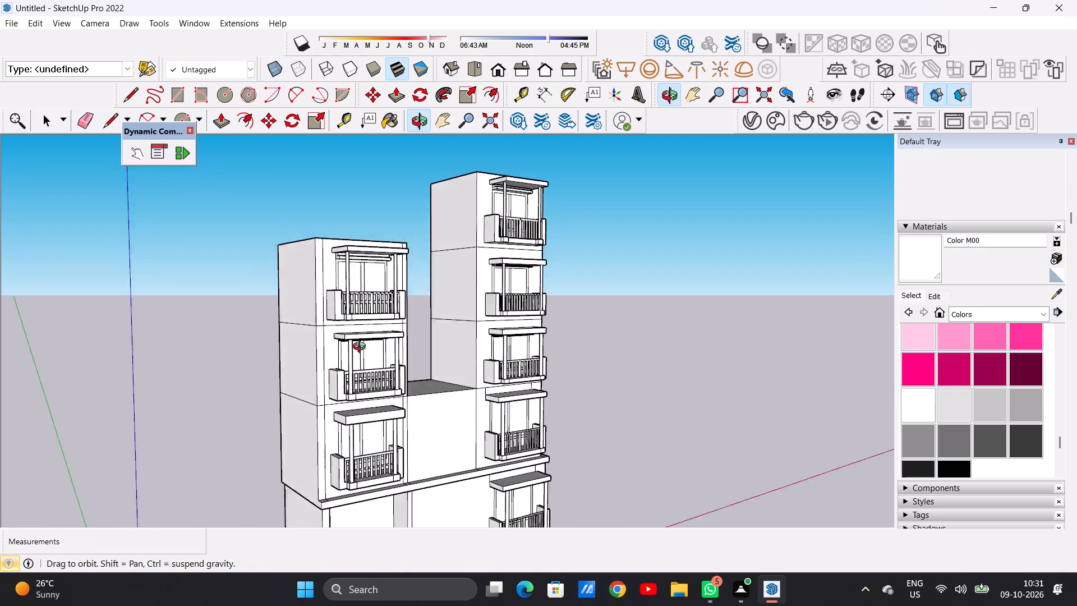
{"action": "middle_click_drag", "start_coordinate": [362, 348], "coordinate": [240, 358]}
{"action": "scroll", "coordinate": [421, 354], "scroll_direction": "down", "scroll_amount": 9}
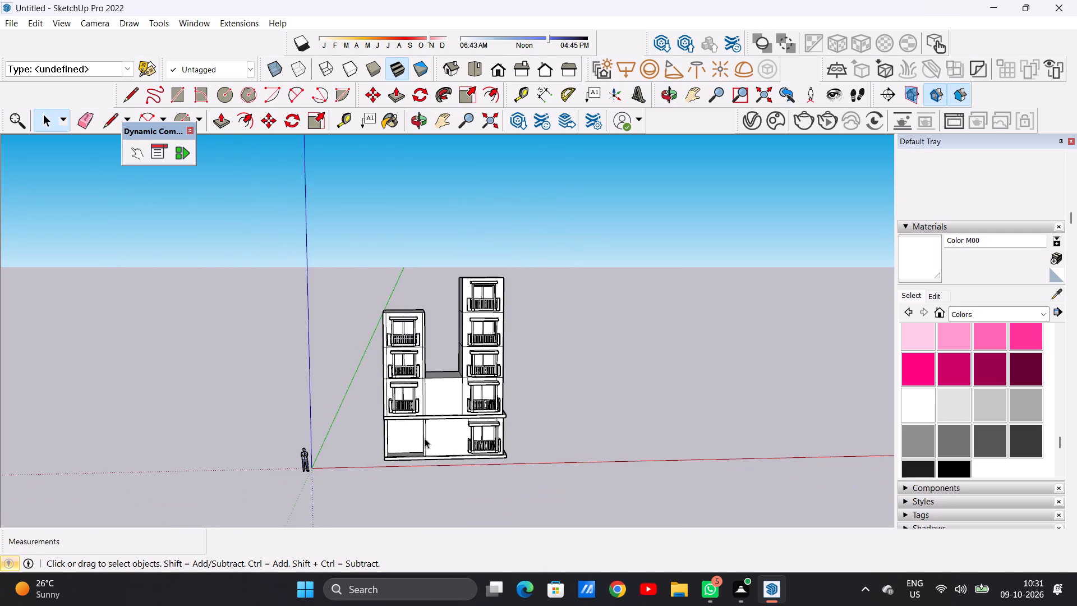
{"action": "scroll", "coordinate": [389, 430], "scroll_direction": "up", "scroll_amount": 11}
{"action": "middle_click_drag", "start_coordinate": [509, 382], "coordinate": [472, 382]}
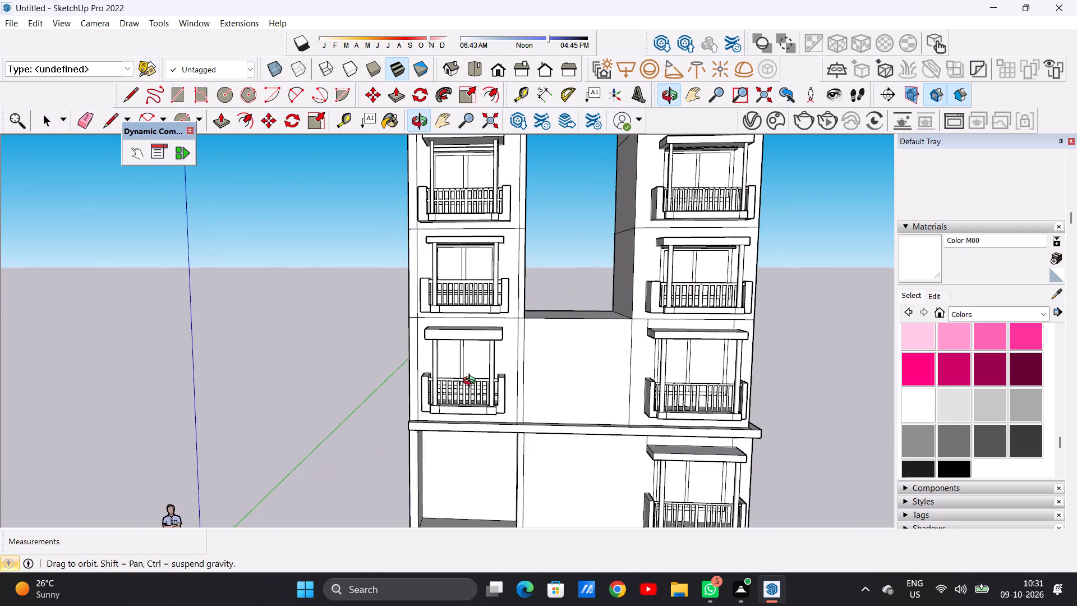
{"action": "middle_click_drag", "start_coordinate": [472, 382], "coordinate": [473, 380]}
{"action": "scroll", "coordinate": [398, 386], "scroll_direction": "down", "scroll_amount": 7}
{"action": "scroll", "coordinate": [525, 439], "scroll_direction": "up", "scroll_amount": 8}
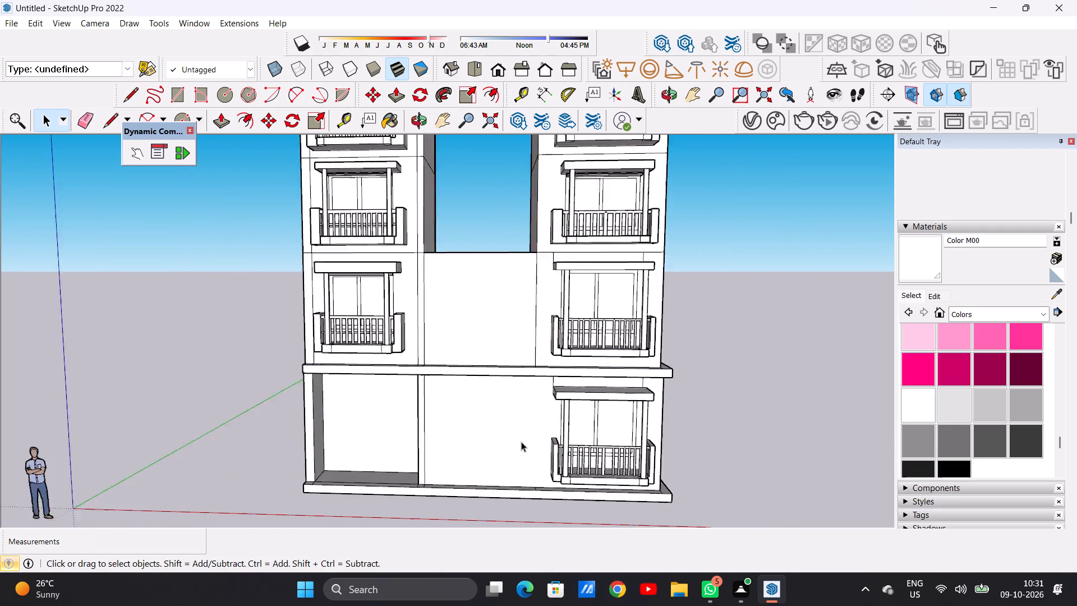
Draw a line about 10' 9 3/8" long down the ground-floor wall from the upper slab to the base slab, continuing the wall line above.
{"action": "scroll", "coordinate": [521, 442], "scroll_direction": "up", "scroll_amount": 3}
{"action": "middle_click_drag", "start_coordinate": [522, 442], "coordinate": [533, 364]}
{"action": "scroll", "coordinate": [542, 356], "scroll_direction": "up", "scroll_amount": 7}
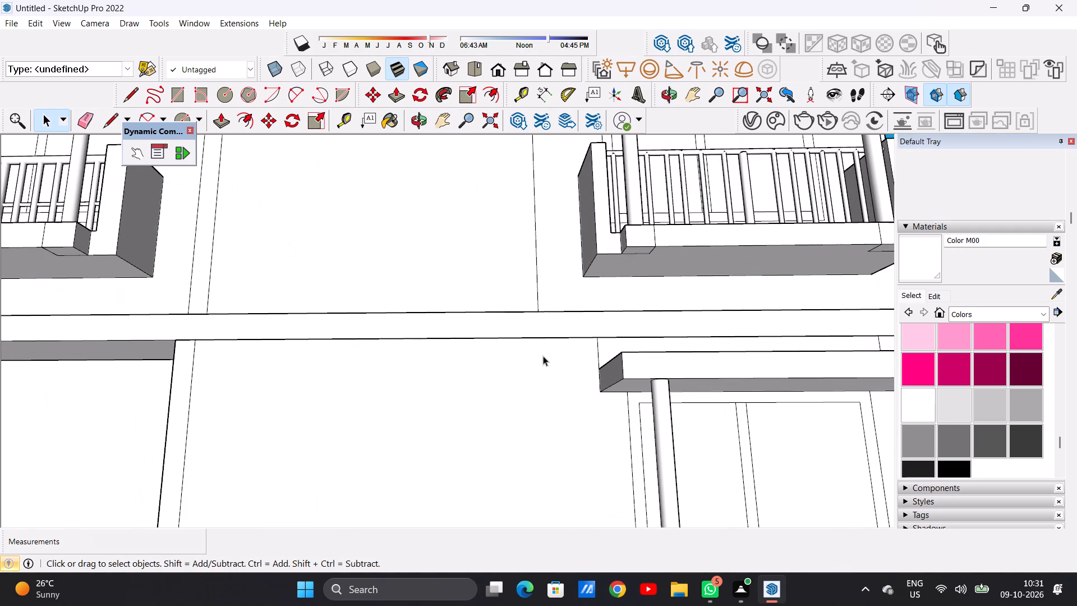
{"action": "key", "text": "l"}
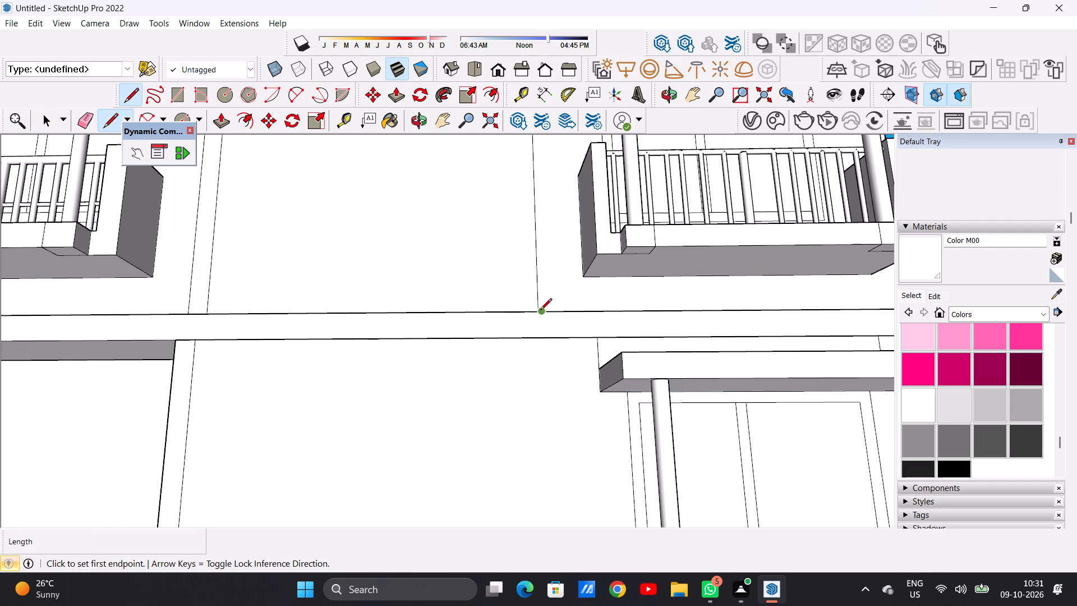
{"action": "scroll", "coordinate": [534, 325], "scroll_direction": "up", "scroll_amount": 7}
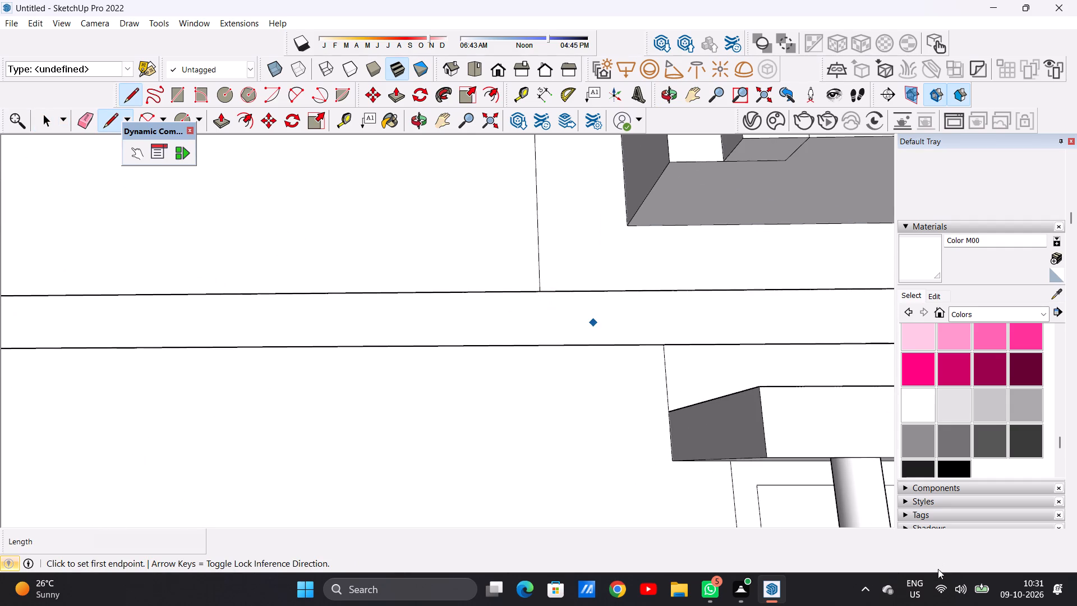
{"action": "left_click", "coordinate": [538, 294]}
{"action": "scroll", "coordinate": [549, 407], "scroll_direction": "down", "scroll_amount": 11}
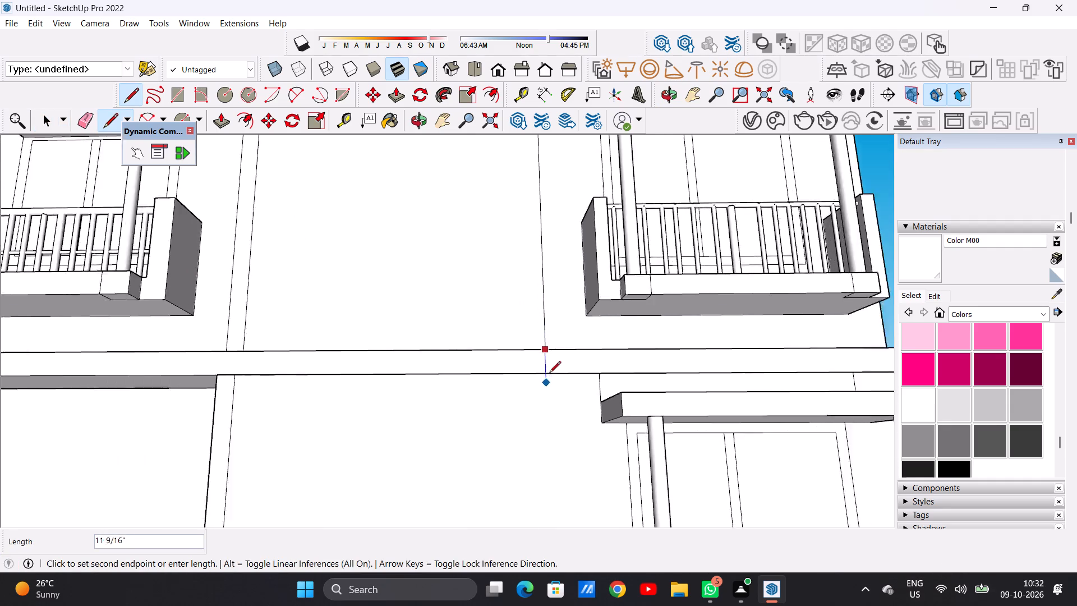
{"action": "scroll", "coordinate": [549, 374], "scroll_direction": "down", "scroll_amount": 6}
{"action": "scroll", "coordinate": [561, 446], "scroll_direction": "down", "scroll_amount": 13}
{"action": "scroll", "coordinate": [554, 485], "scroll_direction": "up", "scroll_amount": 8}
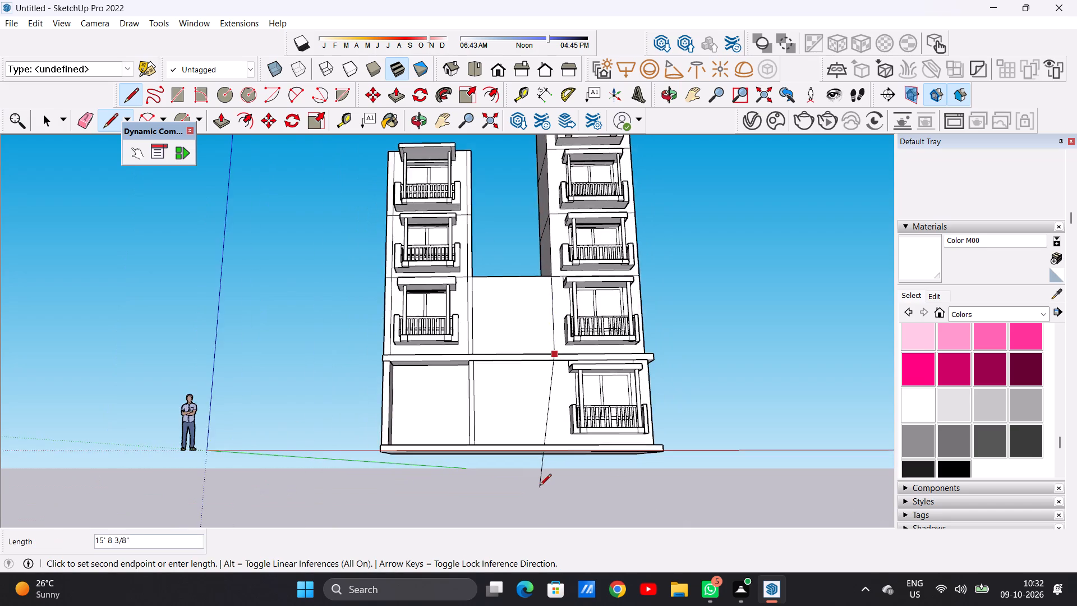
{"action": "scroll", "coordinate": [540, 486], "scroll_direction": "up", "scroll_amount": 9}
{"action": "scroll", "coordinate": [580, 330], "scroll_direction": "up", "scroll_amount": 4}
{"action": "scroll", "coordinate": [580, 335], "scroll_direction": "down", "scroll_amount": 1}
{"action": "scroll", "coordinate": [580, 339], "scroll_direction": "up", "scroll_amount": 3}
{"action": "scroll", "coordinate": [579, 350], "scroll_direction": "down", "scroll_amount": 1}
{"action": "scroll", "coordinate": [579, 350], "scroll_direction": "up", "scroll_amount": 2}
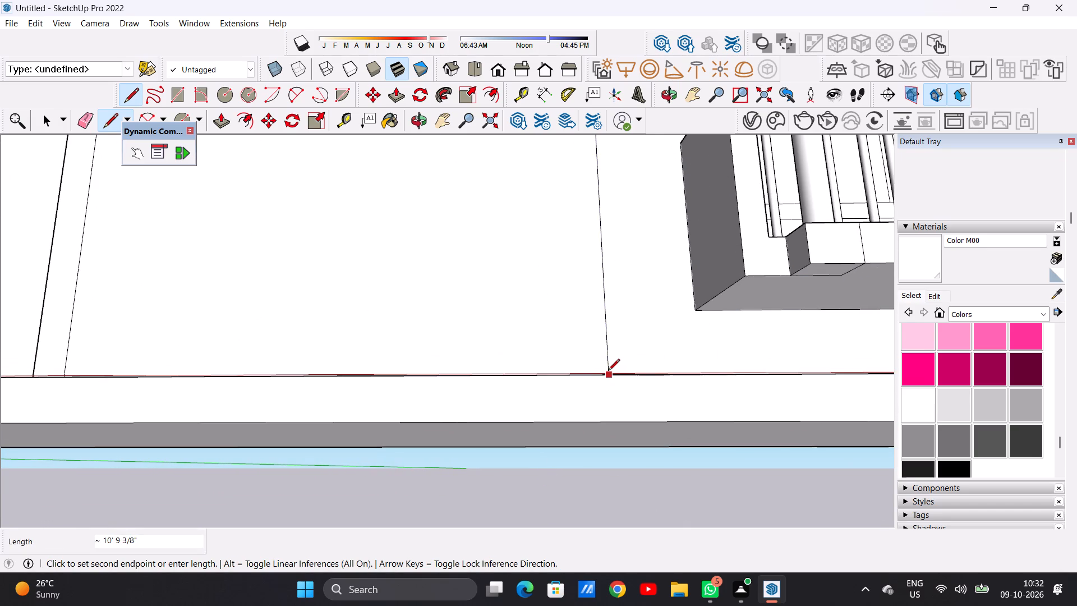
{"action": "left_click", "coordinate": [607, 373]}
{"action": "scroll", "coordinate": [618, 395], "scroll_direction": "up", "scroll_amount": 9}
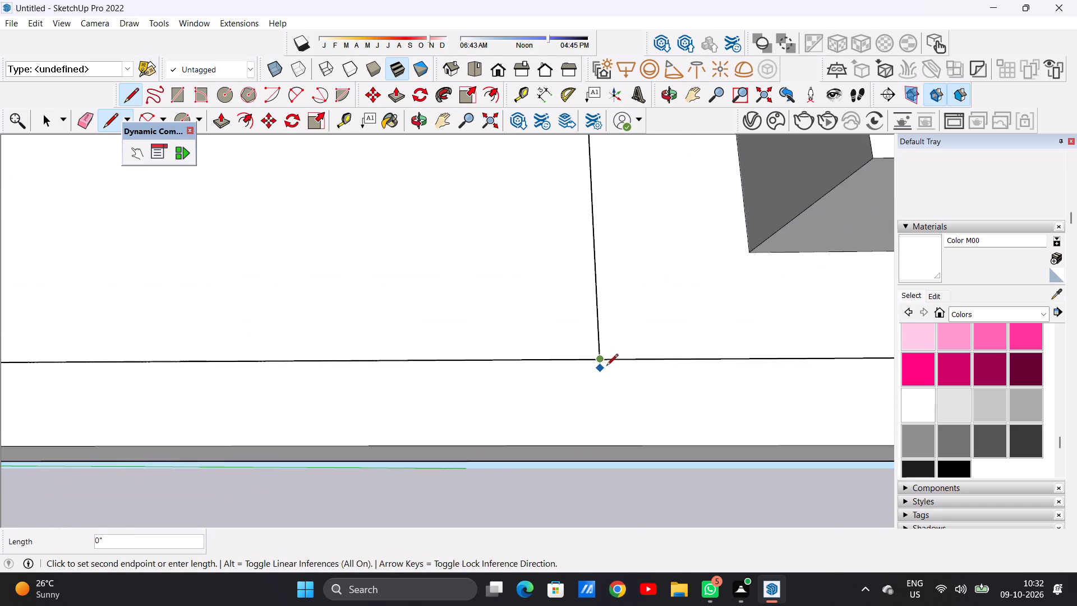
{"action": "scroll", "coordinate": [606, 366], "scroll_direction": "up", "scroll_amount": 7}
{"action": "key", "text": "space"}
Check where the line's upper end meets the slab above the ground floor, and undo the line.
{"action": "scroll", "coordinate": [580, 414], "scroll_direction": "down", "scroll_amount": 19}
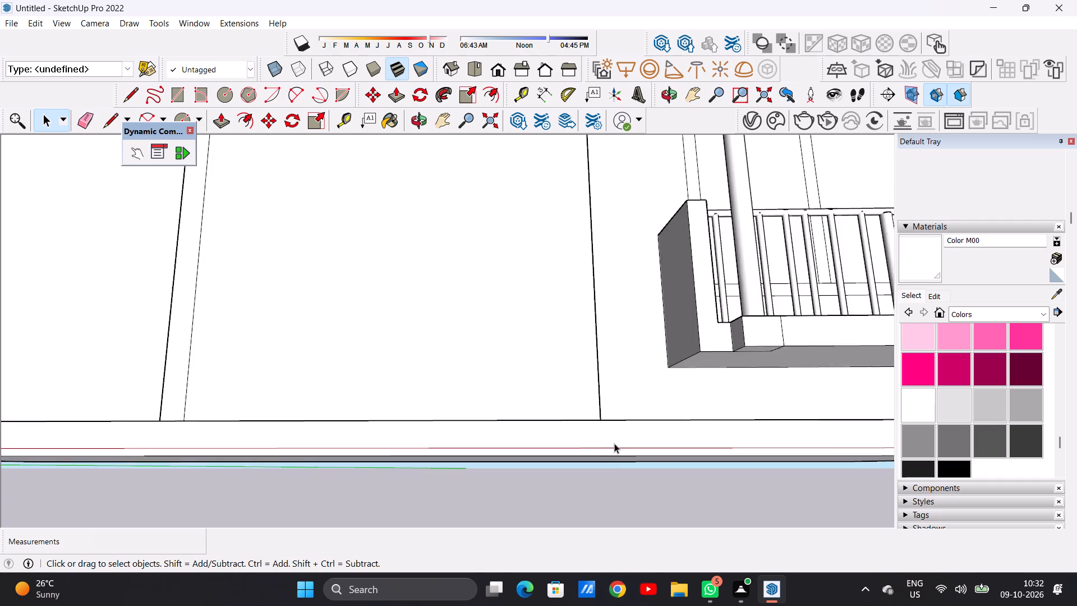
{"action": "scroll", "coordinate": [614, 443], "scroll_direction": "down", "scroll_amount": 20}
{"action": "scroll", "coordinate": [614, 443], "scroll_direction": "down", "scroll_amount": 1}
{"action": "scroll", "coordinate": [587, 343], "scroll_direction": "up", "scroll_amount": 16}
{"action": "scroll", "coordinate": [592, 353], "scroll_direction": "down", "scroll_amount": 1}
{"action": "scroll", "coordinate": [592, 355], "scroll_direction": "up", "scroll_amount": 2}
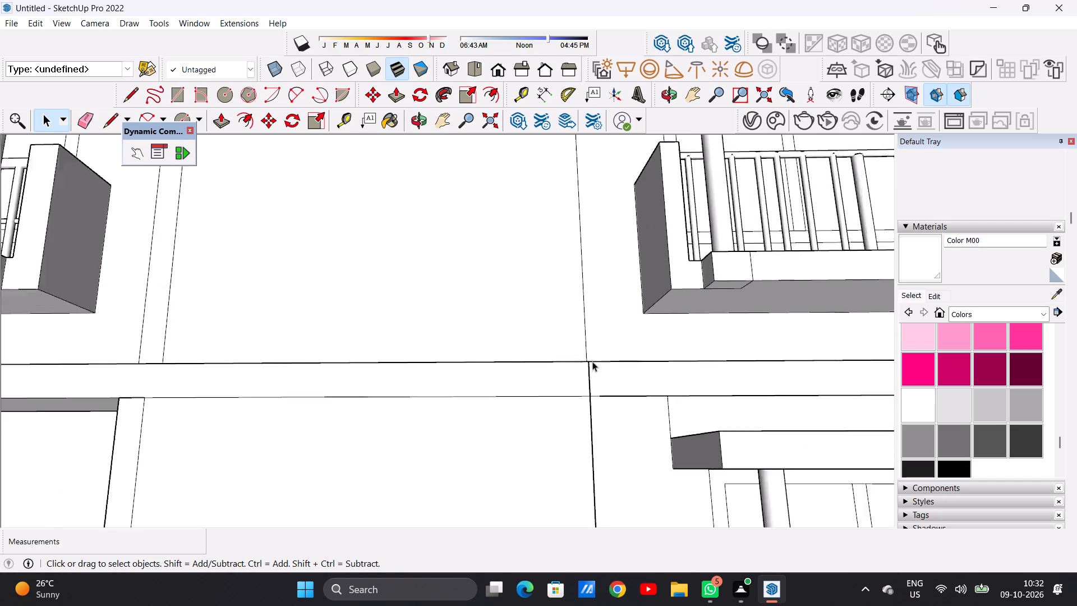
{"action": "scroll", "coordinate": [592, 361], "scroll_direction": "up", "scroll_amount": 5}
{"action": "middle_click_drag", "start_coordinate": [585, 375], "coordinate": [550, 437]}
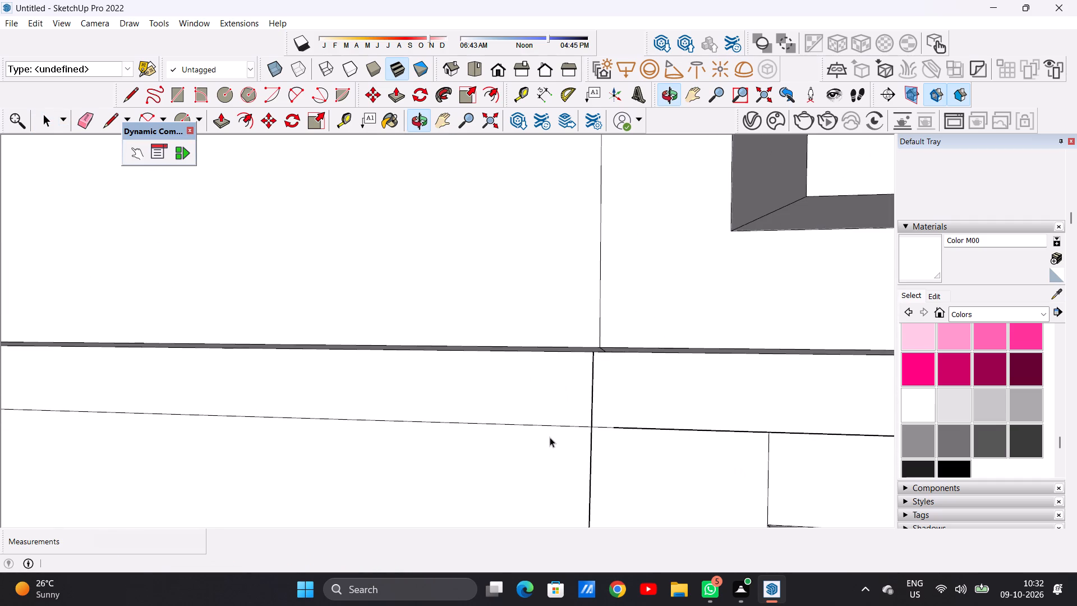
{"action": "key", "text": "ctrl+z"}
Examine the slab above the ground floor from above and below, where the middle wall's vertical line meets it beside the right tower.
{"action": "scroll", "coordinate": [560, 387], "scroll_direction": "down", "scroll_amount": 20}
{"action": "middle_click_drag", "start_coordinate": [553, 380], "coordinate": [560, 424]}
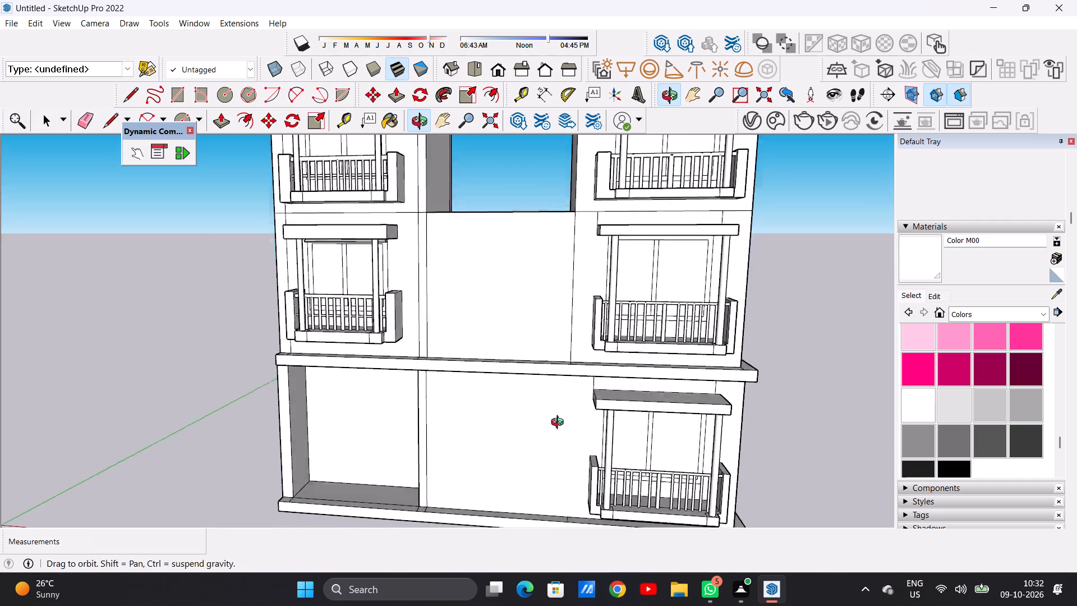
{"action": "middle_click_drag", "start_coordinate": [560, 424], "coordinate": [582, 466]}
{"action": "scroll", "coordinate": [568, 355], "scroll_direction": "up", "scroll_amount": 19}
{"action": "scroll", "coordinate": [535, 394], "scroll_direction": "down", "scroll_amount": 4}
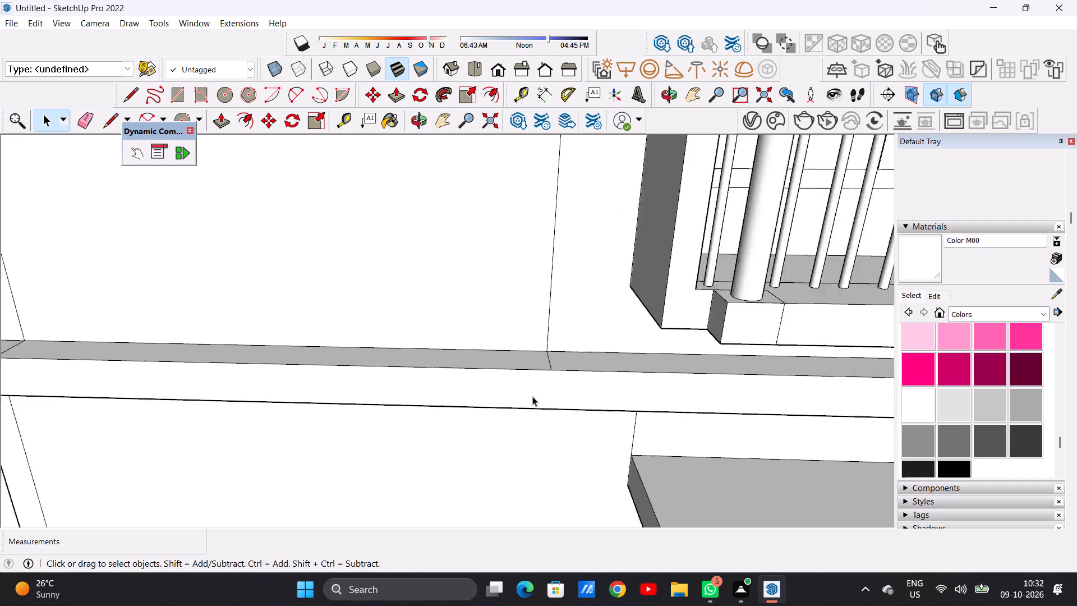
{"action": "scroll", "coordinate": [532, 396], "scroll_direction": "down", "scroll_amount": 7}
{"action": "scroll", "coordinate": [534, 431], "scroll_direction": "up", "scroll_amount": 1}
{"action": "middle_click_drag", "start_coordinate": [533, 431], "coordinate": [550, 314]}
{"action": "middle_click_drag", "start_coordinate": [568, 444], "coordinate": [567, 346]}
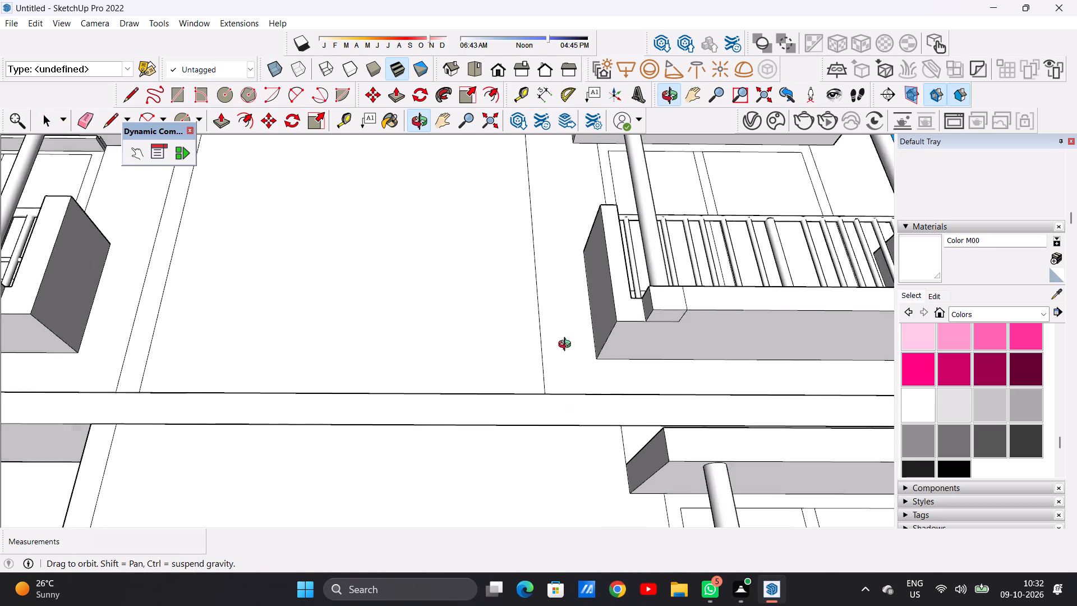
{"action": "middle_click_drag", "start_coordinate": [567, 346], "coordinate": [567, 326]}
{"action": "middle_click_drag", "start_coordinate": [567, 482], "coordinate": [550, 359]}
{"action": "scroll", "coordinate": [542, 366], "scroll_direction": "up", "scroll_amount": 6}
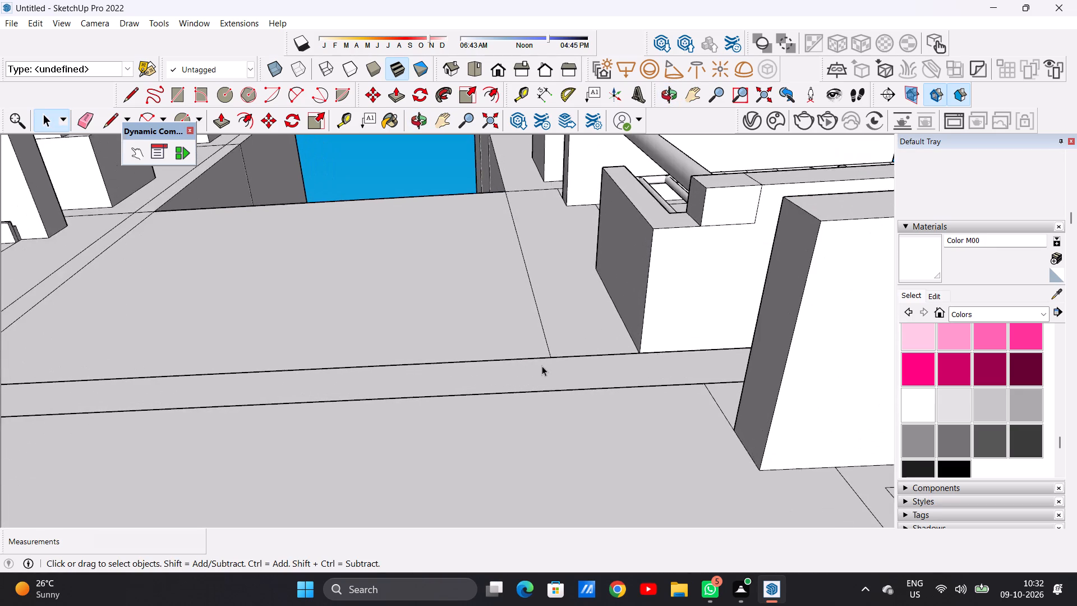
{"action": "scroll", "coordinate": [542, 366], "scroll_direction": "up", "scroll_amount": 9}
{"action": "middle_click_drag", "start_coordinate": [546, 368], "coordinate": [569, 604]}
{"action": "middle_click_drag", "start_coordinate": [516, 286], "coordinate": [524, 374]}
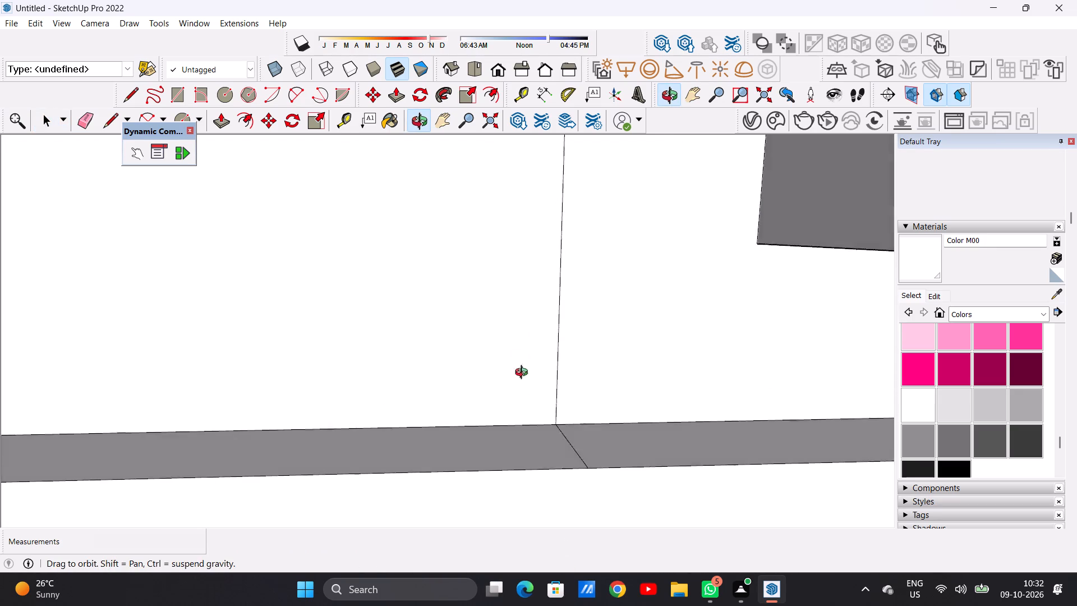
{"action": "middle_click_drag", "start_coordinate": [524, 374], "coordinate": [535, 468]}
{"action": "scroll", "coordinate": [536, 460], "scroll_direction": "up", "scroll_amount": 1}
{"action": "scroll", "coordinate": [522, 347], "scroll_direction": "down", "scroll_amount": 20}
{"action": "scroll", "coordinate": [522, 347], "scroll_direction": "down", "scroll_amount": 8}
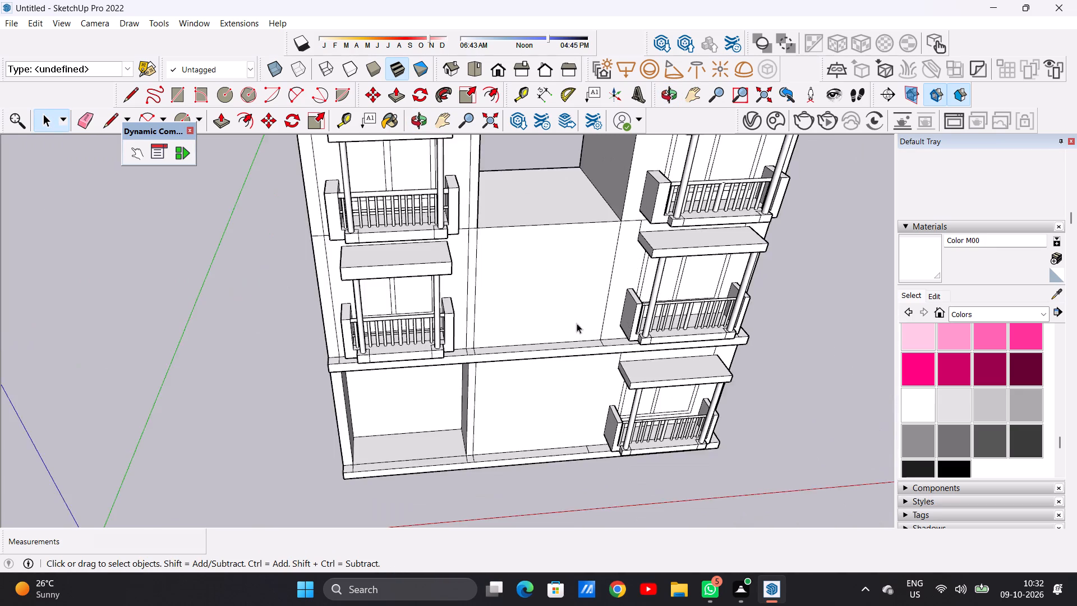
Examine the ground-floor wall between the towers, the slab above it and the storey over it from the front.
{"action": "scroll", "coordinate": [577, 323], "scroll_direction": "down", "scroll_amount": 4}
{"action": "scroll", "coordinate": [538, 392], "scroll_direction": "up", "scroll_amount": 7}
{"action": "middle_click_drag", "start_coordinate": [530, 428], "coordinate": [508, 342]}
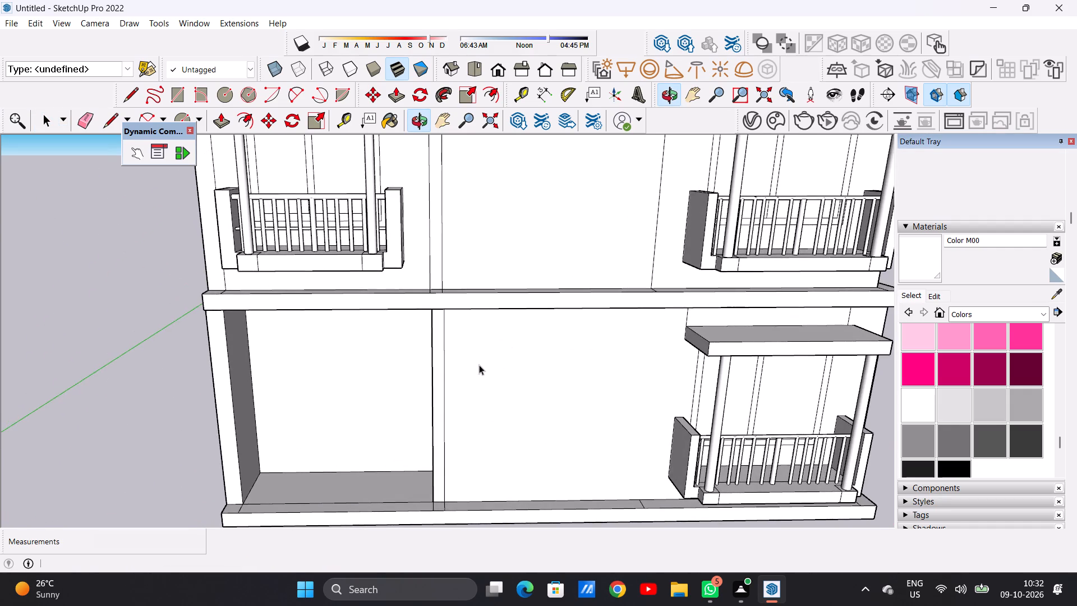
{"action": "scroll", "coordinate": [471, 377], "scroll_direction": "down", "scroll_amount": 11}
{"action": "scroll", "coordinate": [516, 341], "scroll_direction": "up", "scroll_amount": 1}
{"action": "scroll", "coordinate": [515, 341], "scroll_direction": "down", "scroll_amount": 1}
{"action": "scroll", "coordinate": [515, 341], "scroll_direction": "up", "scroll_amount": 5}
{"action": "scroll", "coordinate": [471, 362], "scroll_direction": "up", "scroll_amount": 4}
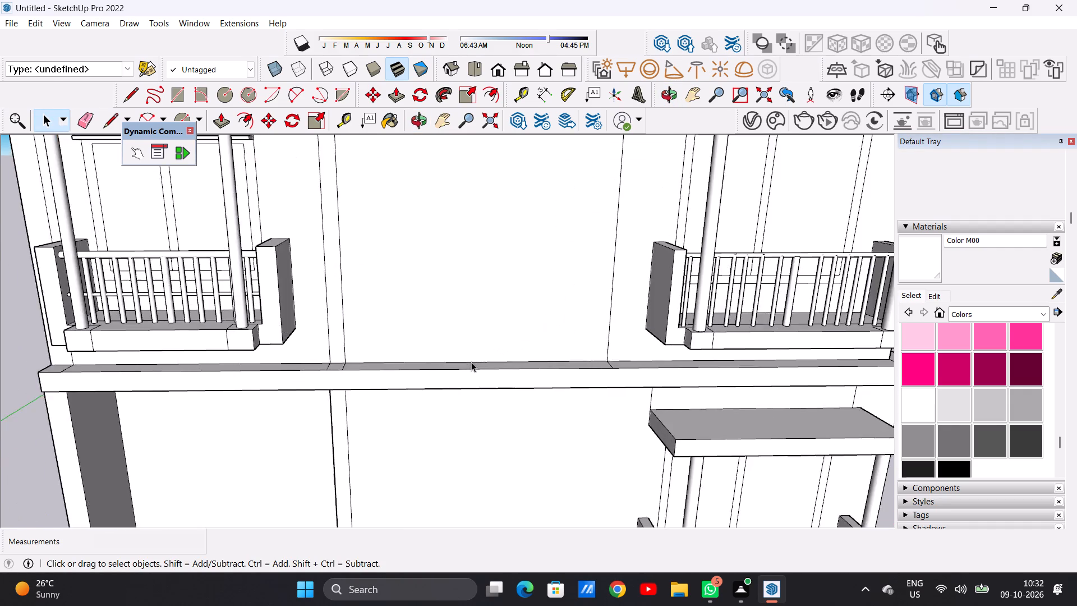
{"action": "scroll", "coordinate": [471, 362], "scroll_direction": "up", "scroll_amount": 10}
{"action": "scroll", "coordinate": [463, 394], "scroll_direction": "down", "scroll_amount": 13}
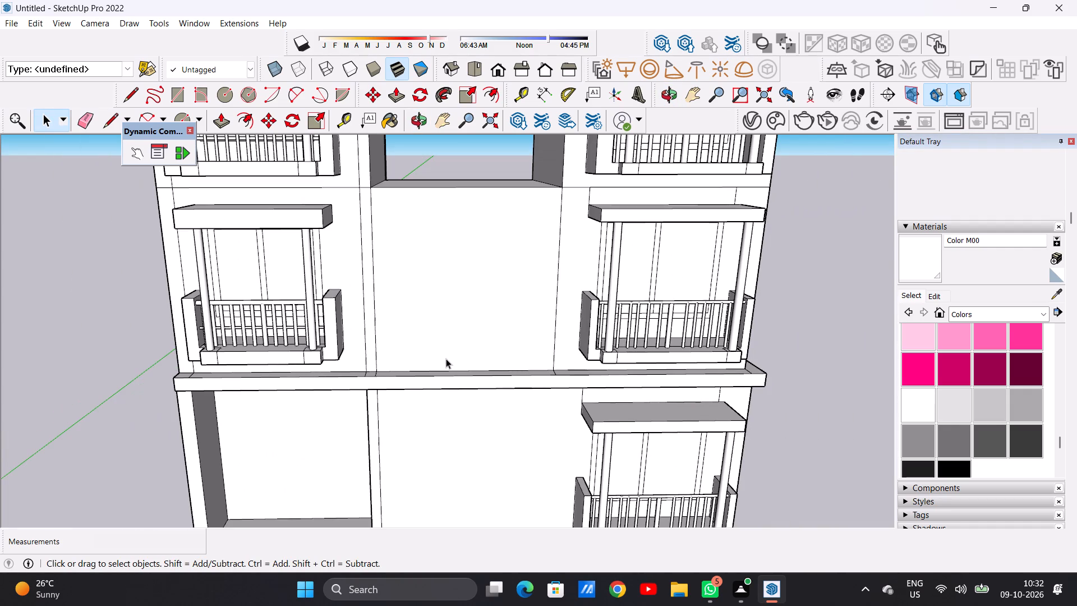
{"action": "middle_click_drag", "start_coordinate": [470, 441], "coordinate": [476, 414]}
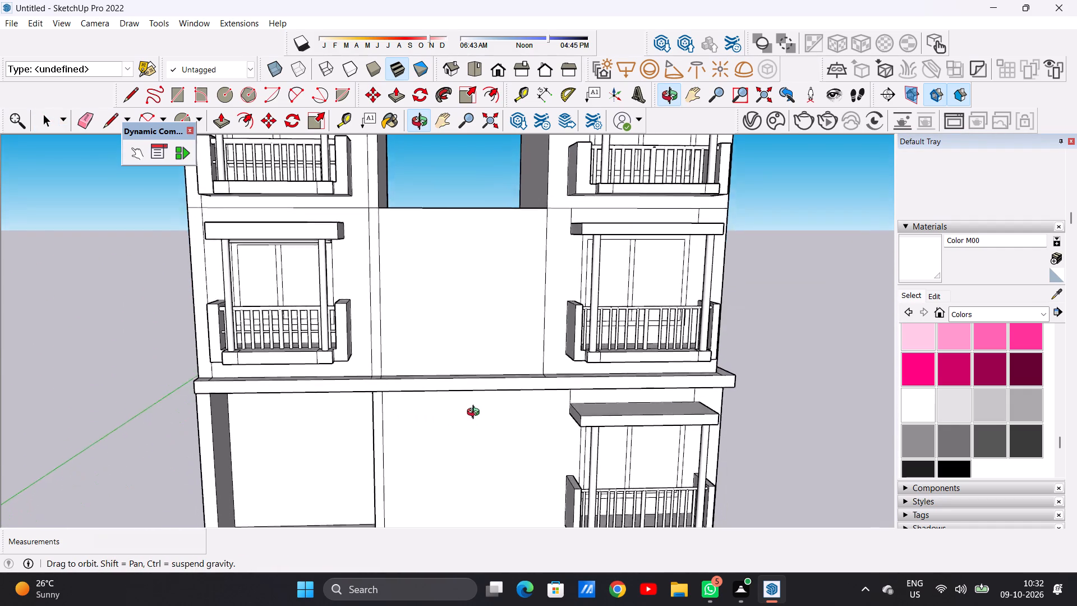
{"action": "middle_click_drag", "start_coordinate": [476, 414], "coordinate": [473, 429]}
{"action": "scroll", "coordinate": [466, 435], "scroll_direction": "down", "scroll_amount": 17}
{"action": "scroll", "coordinate": [424, 326], "scroll_direction": "up", "scroll_amount": 7}
Push/Pull the left tower's top face upward to extend the shorter tower above its highest canopy.
{"action": "middle_click_drag", "start_coordinate": [461, 297], "coordinate": [443, 393]}
{"action": "scroll", "coordinate": [443, 316], "scroll_direction": "up", "scroll_amount": 2}
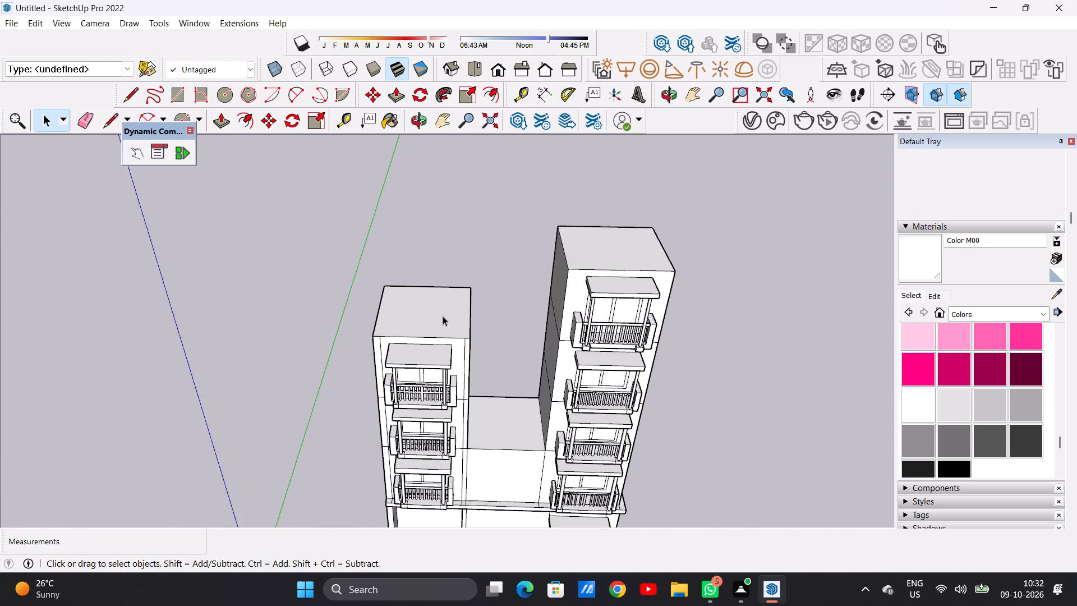
{"action": "scroll", "coordinate": [443, 316], "scroll_direction": "up", "scroll_amount": 5}
{"action": "scroll", "coordinate": [367, 339], "scroll_direction": "down", "scroll_amount": 4}
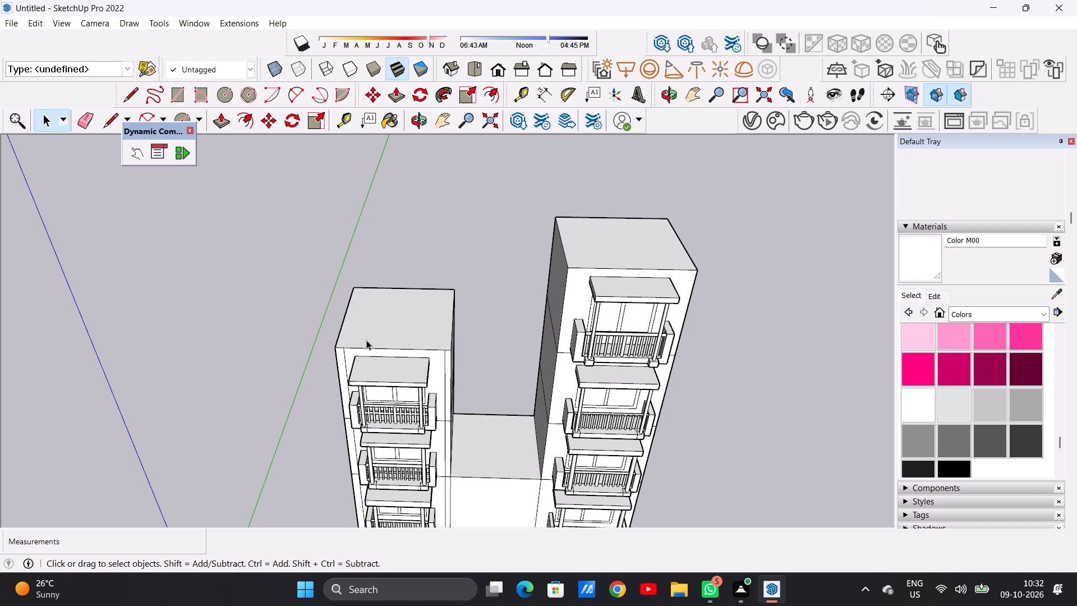
{"action": "scroll", "coordinate": [366, 340], "scroll_direction": "down", "scroll_amount": 7}
{"action": "scroll", "coordinate": [383, 327], "scroll_direction": "up", "scroll_amount": 9}
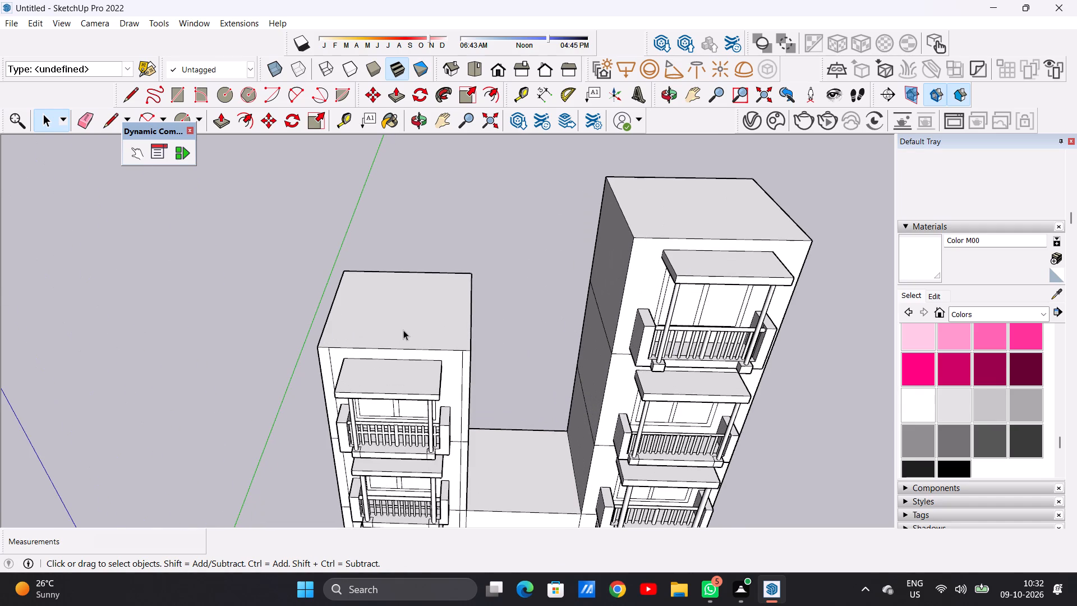
{"action": "key", "text": "p"}
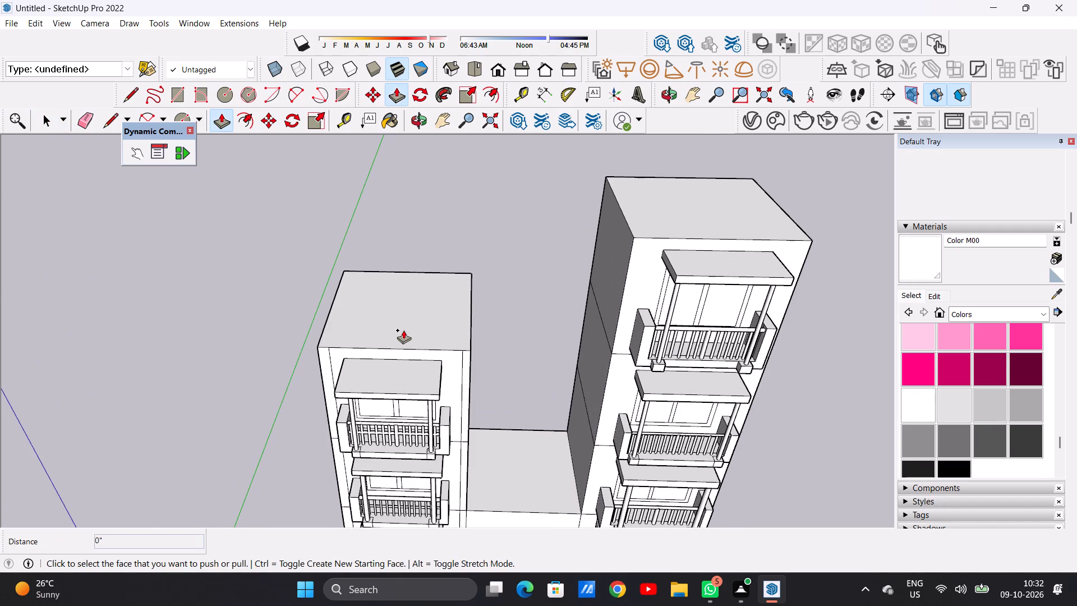
{"action": "left_click", "coordinate": [429, 314]}
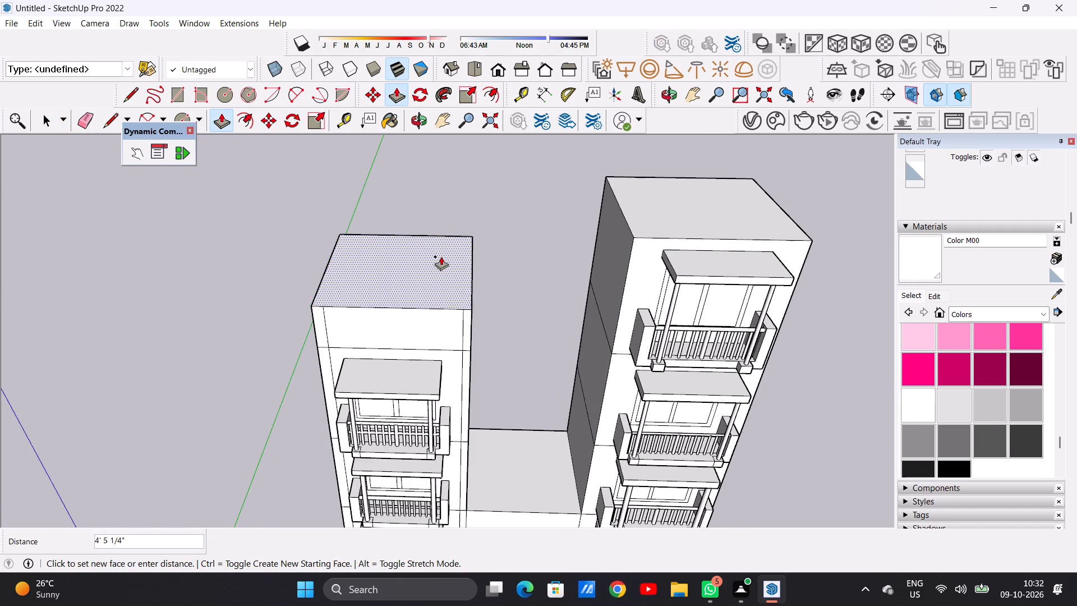
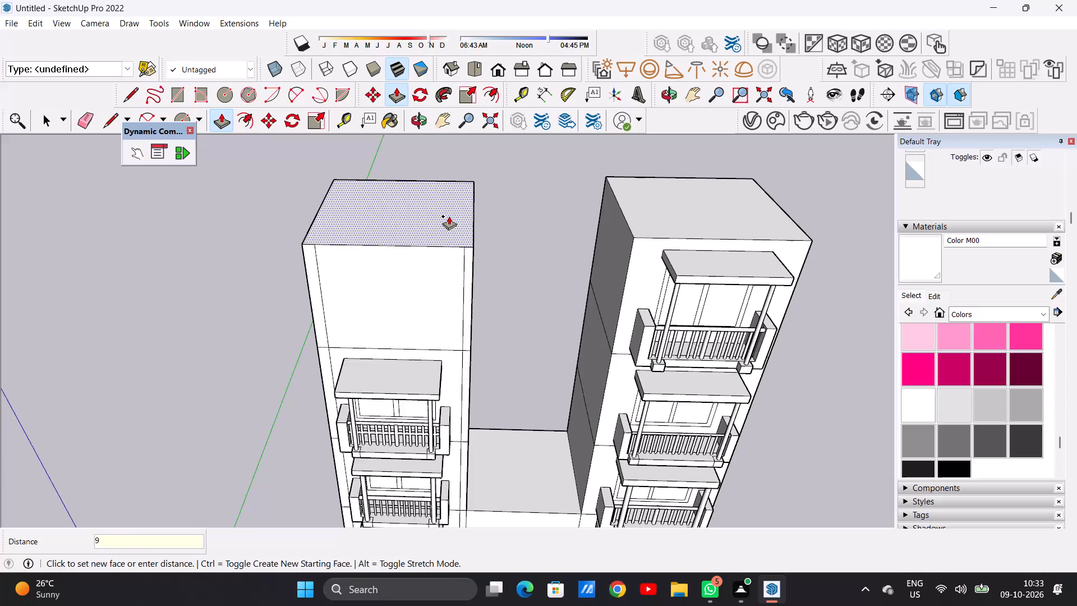
Extrude the top face of the tower with the blank uppermost storey using a Push/Pull distance of 9.
{"action": "key", "text": "Return"}
{"action": "key", "text": "space"}
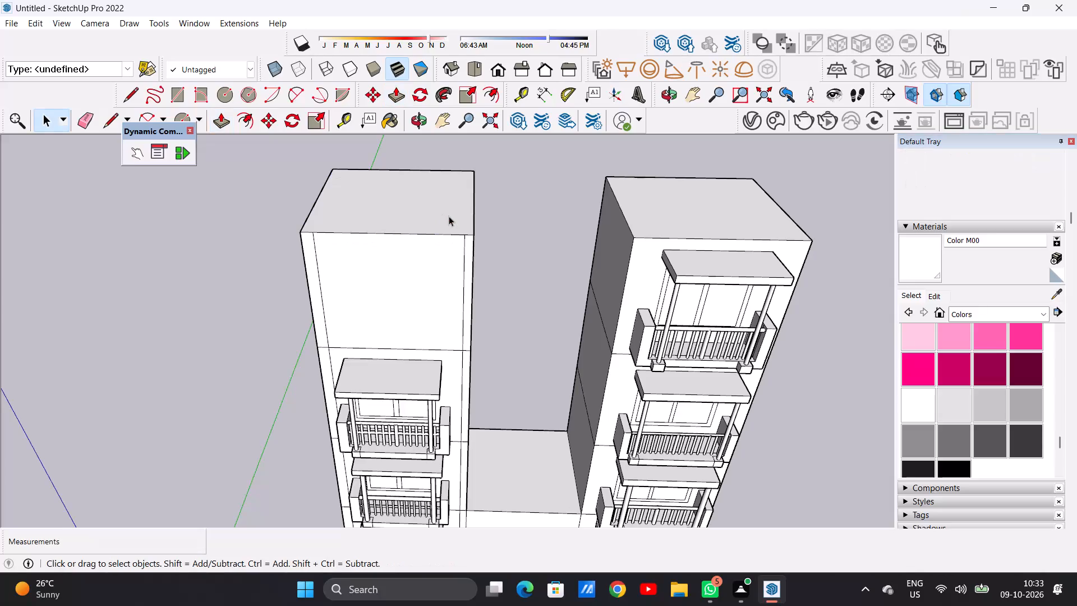
Examine the front of both towers, comparing the blank top storey with the storeys that already have balconies.
{"action": "scroll", "coordinate": [476, 258], "scroll_direction": "down", "scroll_amount": 7}
{"action": "middle_click_drag", "start_coordinate": [471, 329], "coordinate": [475, 265]}
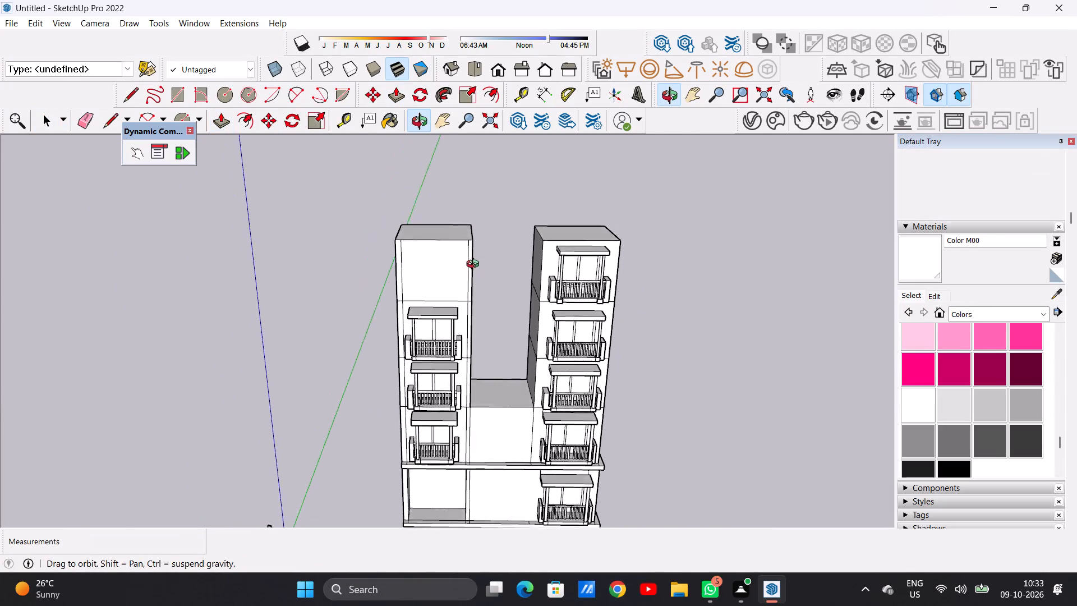
{"action": "middle_click_drag", "start_coordinate": [475, 265], "coordinate": [471, 260]}
{"action": "scroll", "coordinate": [436, 272], "scroll_direction": "up", "scroll_amount": 1}
{"action": "scroll", "coordinate": [436, 272], "scroll_direction": "down", "scroll_amount": 3}
{"action": "middle_click_drag", "start_coordinate": [438, 277], "coordinate": [446, 241]}
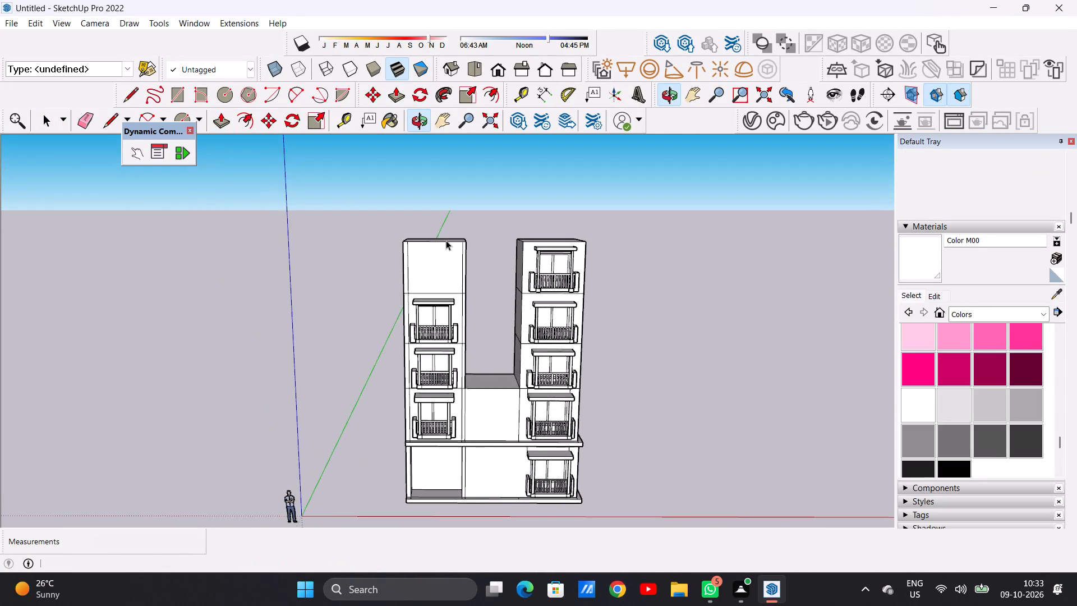
{"action": "scroll", "coordinate": [446, 241], "scroll_direction": "up", "scroll_amount": 3}
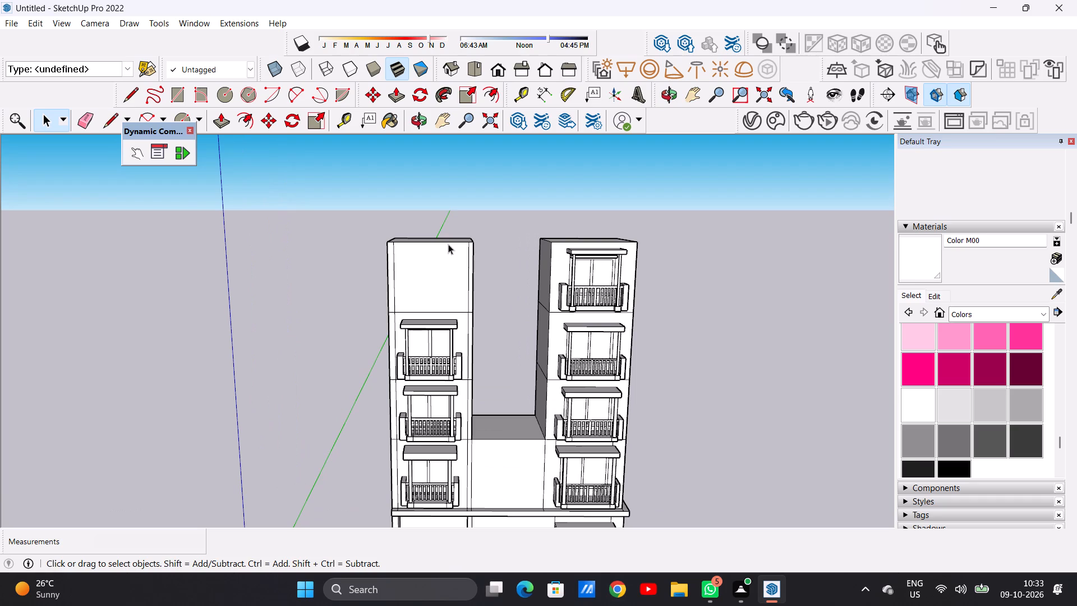
{"action": "scroll", "coordinate": [449, 272], "scroll_direction": "down", "scroll_amount": 2}
{"action": "scroll", "coordinate": [450, 296], "scroll_direction": "up", "scroll_amount": 1}
{"action": "scroll", "coordinate": [450, 296], "scroll_direction": "down", "scroll_amount": 1}
{"action": "scroll", "coordinate": [450, 296], "scroll_direction": "up", "scroll_amount": 3}
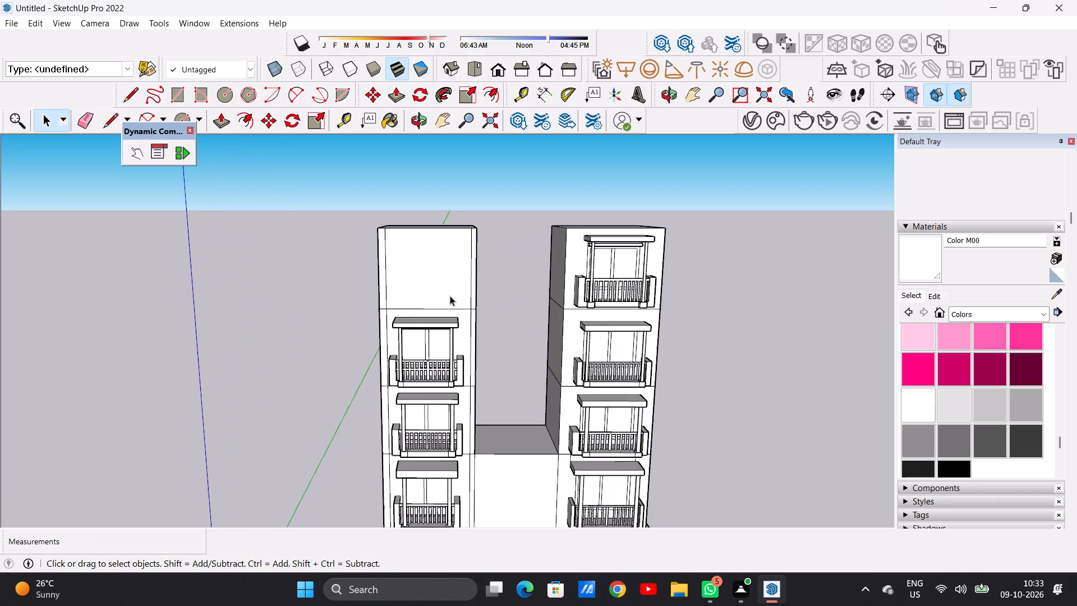
{"action": "middle_click_drag", "start_coordinate": [448, 296], "coordinate": [448, 256]}
{"action": "scroll", "coordinate": [433, 252], "scroll_direction": "up", "scroll_amount": 3}
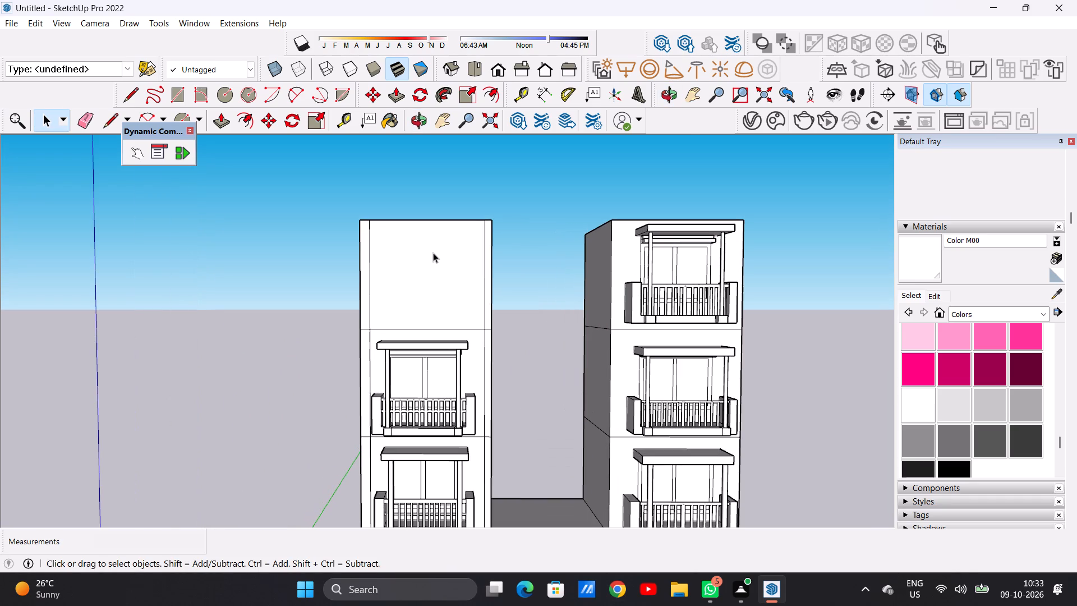
{"action": "scroll", "coordinate": [427, 320], "scroll_direction": "down", "scroll_amount": 3}
{"action": "scroll", "coordinate": [441, 292], "scroll_direction": "up", "scroll_amount": 2}
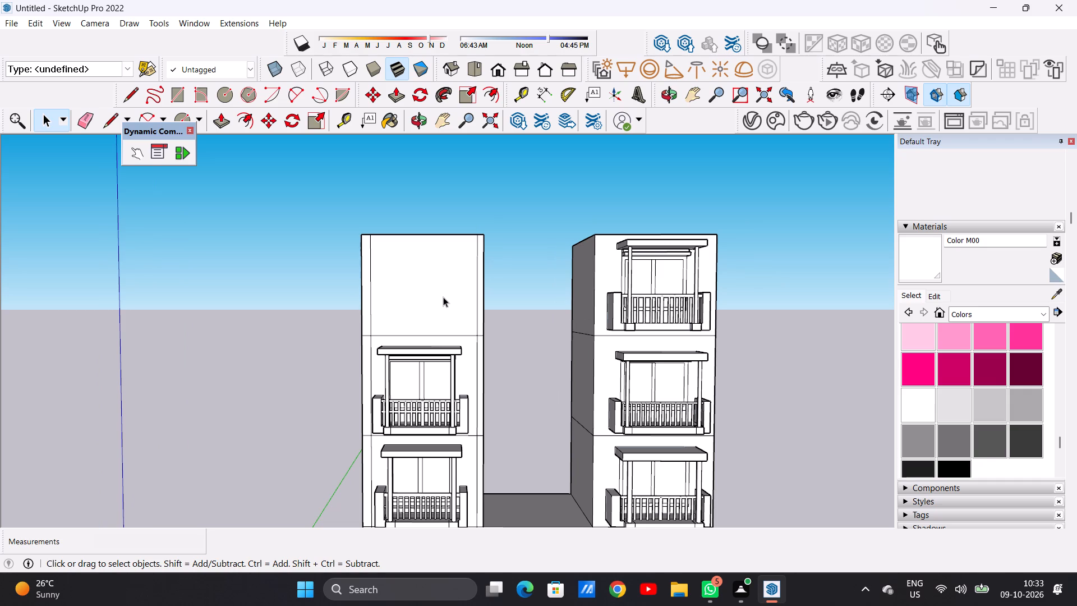
{"action": "scroll", "coordinate": [407, 349], "scroll_direction": "down", "scroll_amount": 3}
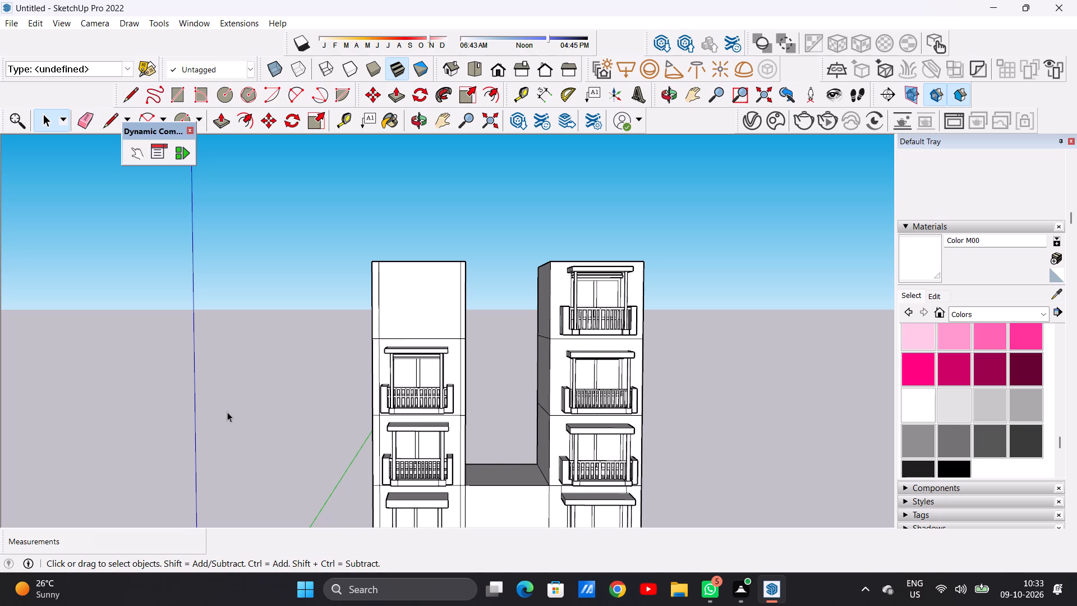
{"action": "scroll", "coordinate": [393, 313], "scroll_direction": "down", "scroll_amount": 3}
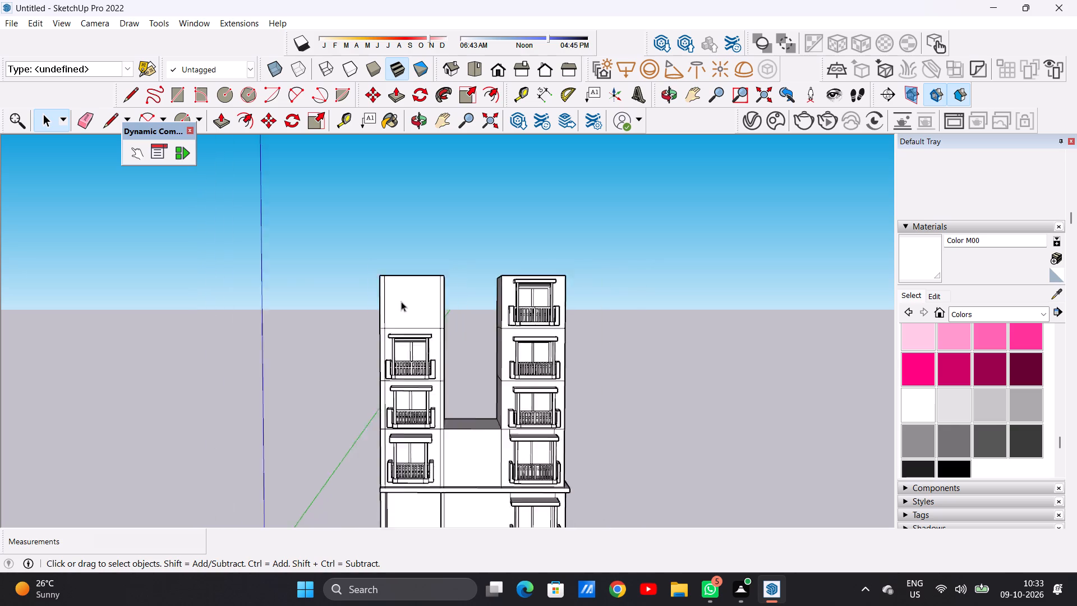
{"action": "scroll", "coordinate": [401, 301], "scroll_direction": "down", "scroll_amount": 7}
{"action": "scroll", "coordinate": [431, 374], "scroll_direction": "up", "scroll_amount": 7}
{"action": "middle_click_drag", "start_coordinate": [418, 381], "coordinate": [412, 381]}
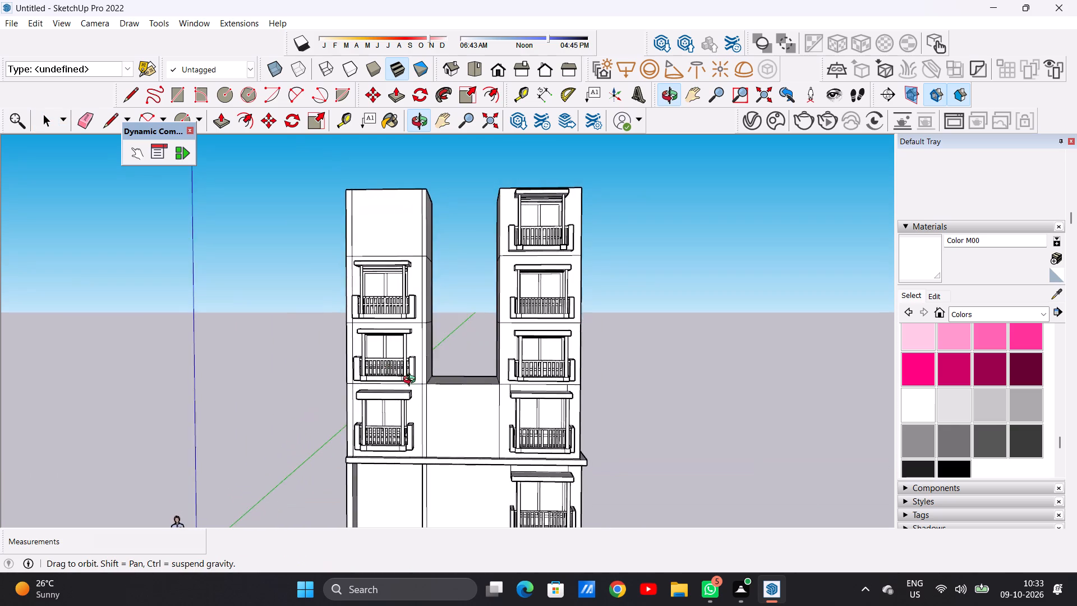
{"action": "middle_click_drag", "start_coordinate": [412, 381], "coordinate": [427, 392]}
Draw a window rectangle about 5' 4" by 4' 5" on the blank front face of the top storey.
{"action": "scroll", "coordinate": [398, 183], "scroll_direction": "up", "scroll_amount": 7}
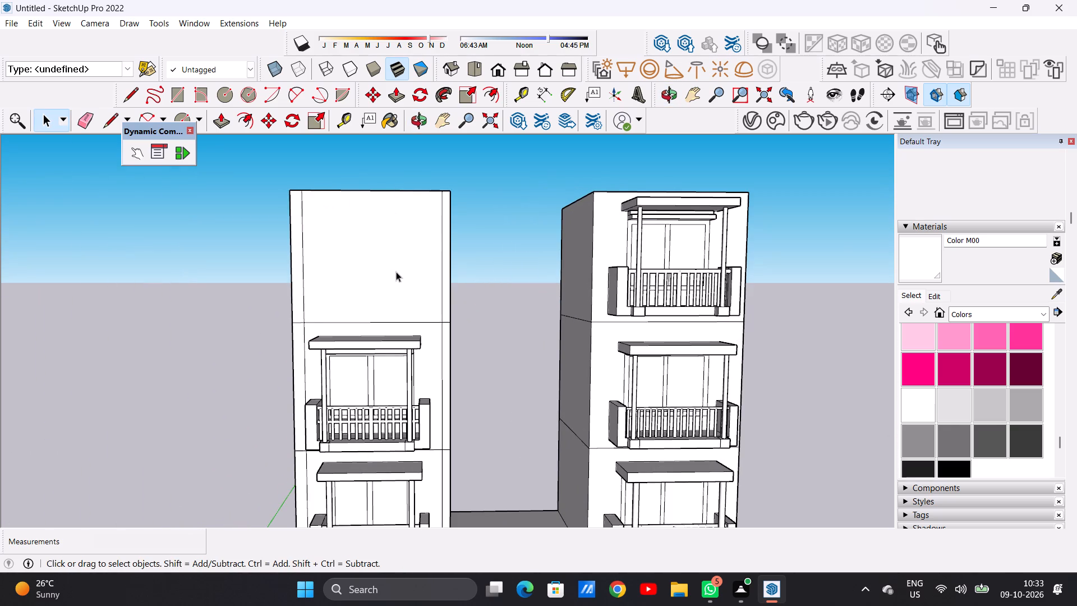
{"action": "middle_click_drag", "start_coordinate": [396, 272], "coordinate": [395, 264]}
{"action": "middle_click_drag", "start_coordinate": [420, 241], "coordinate": [390, 242]}
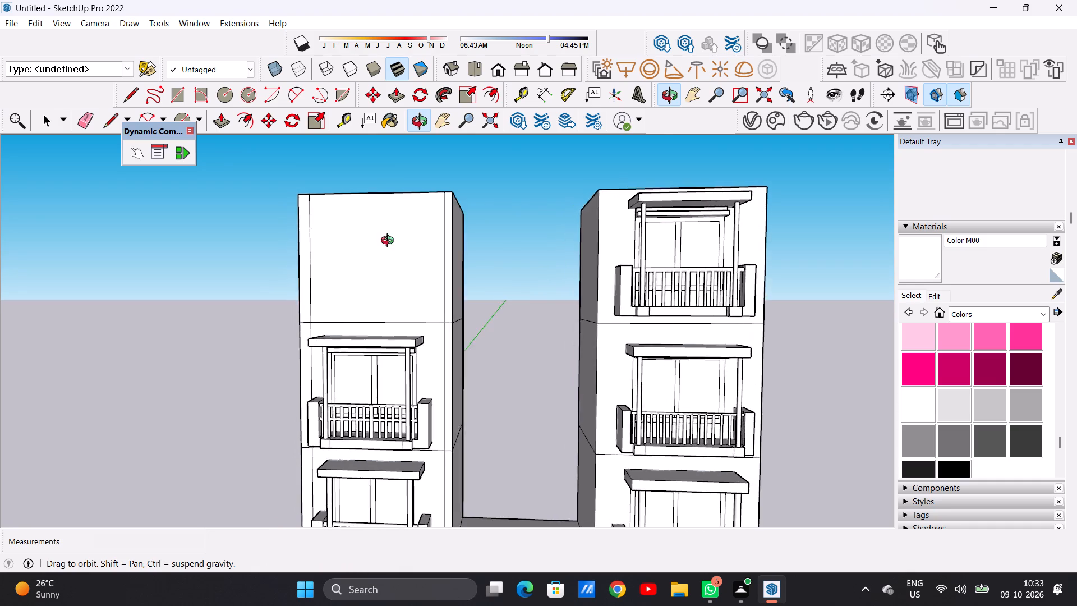
{"action": "middle_click_drag", "start_coordinate": [390, 242], "coordinate": [407, 257]}
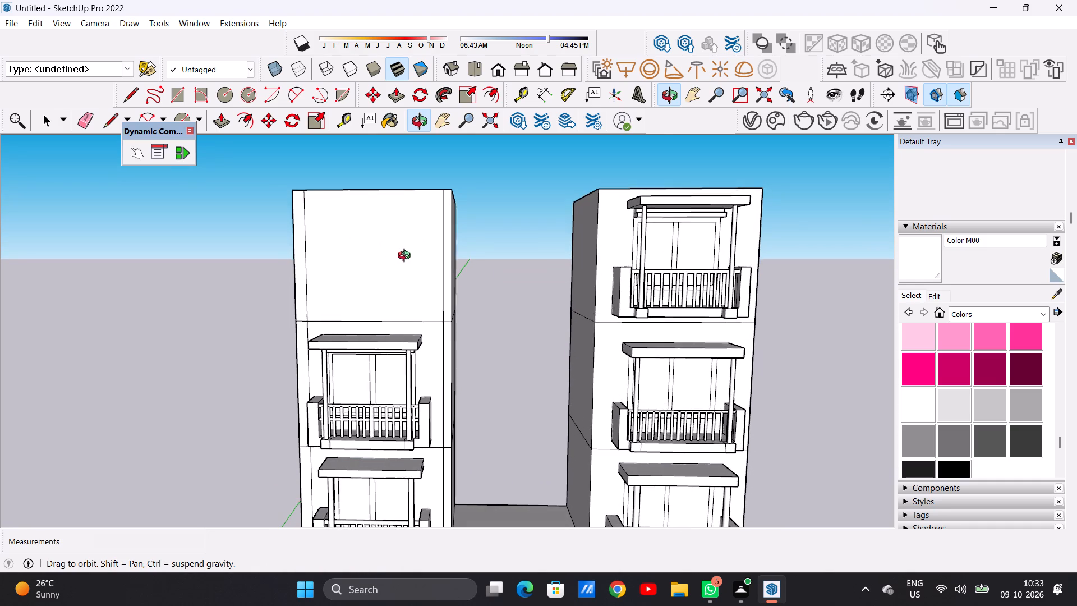
{"action": "middle_click_drag", "start_coordinate": [407, 257], "coordinate": [407, 257]}
{"action": "scroll", "coordinate": [396, 236], "scroll_direction": "up", "scroll_amount": 2}
{"action": "scroll", "coordinate": [402, 251], "scroll_direction": "down", "scroll_amount": 1}
{"action": "scroll", "coordinate": [408, 295], "scroll_direction": "up", "scroll_amount": 2}
{"action": "scroll", "coordinate": [408, 295], "scroll_direction": "down", "scroll_amount": 1}
{"action": "scroll", "coordinate": [408, 295], "scroll_direction": "up", "scroll_amount": 1}
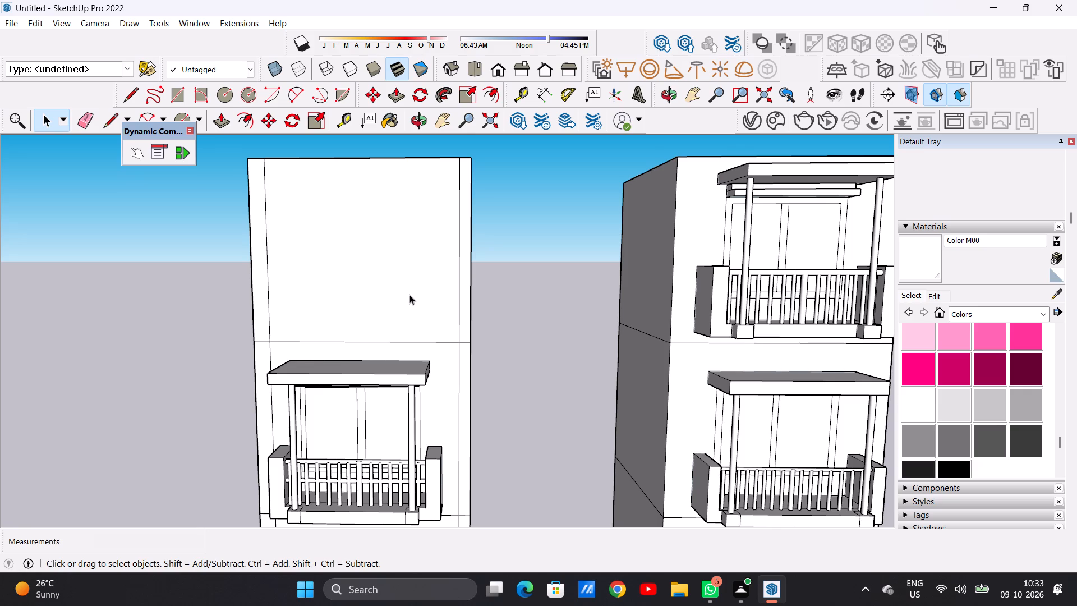
{"action": "key", "text": "r"}
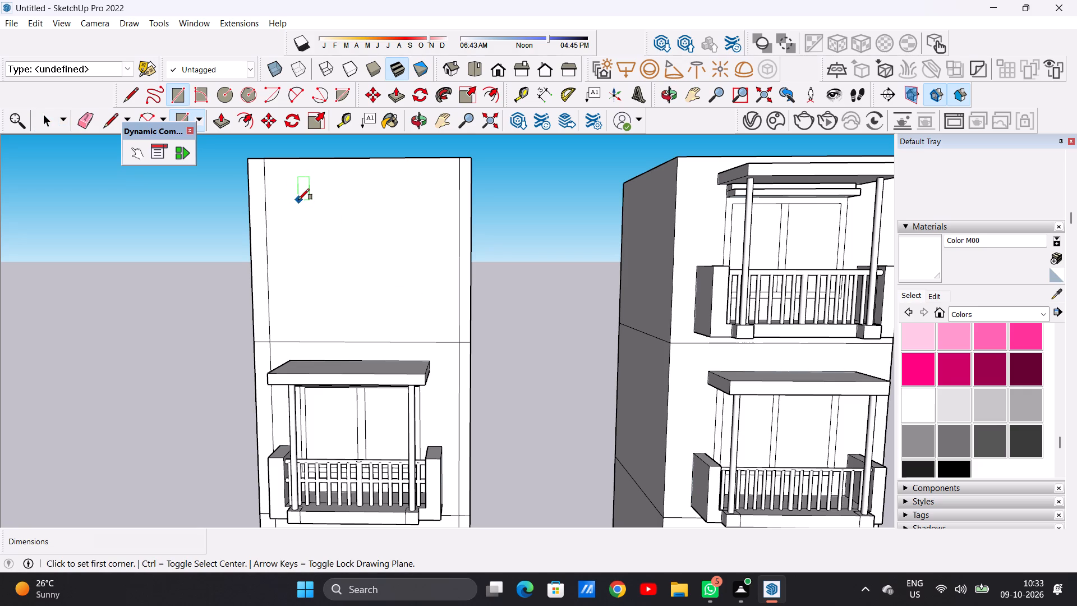
{"action": "left_click", "coordinate": [298, 204]}
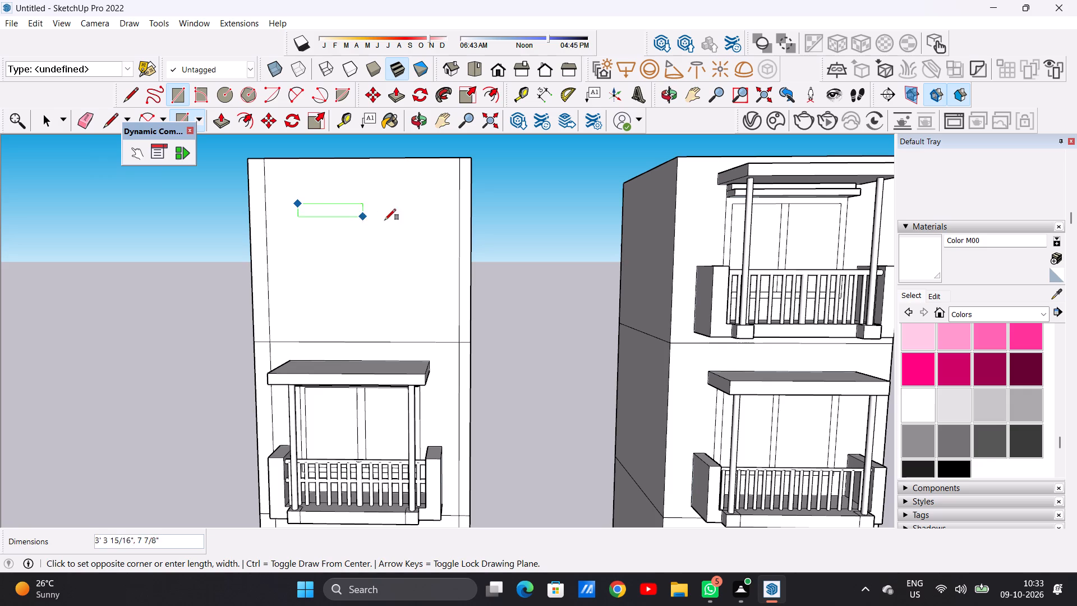
{"action": "left_click", "coordinate": [407, 295]}
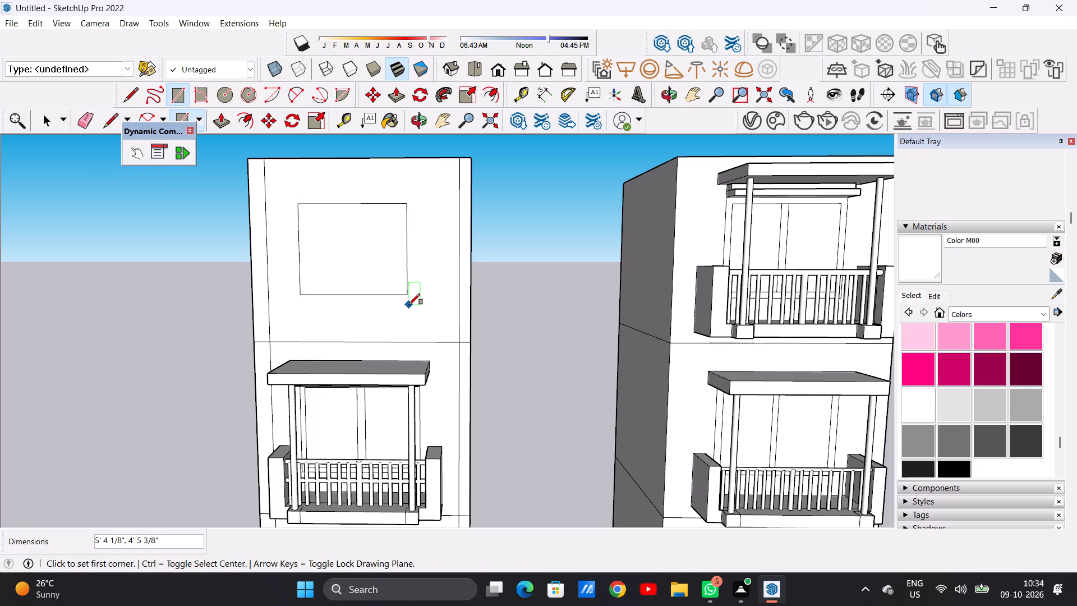
{"action": "key", "text": "space"}
Offset the window rectangle inward by about 3 5/8" to form a frame.
{"action": "type", "text": "OF"}
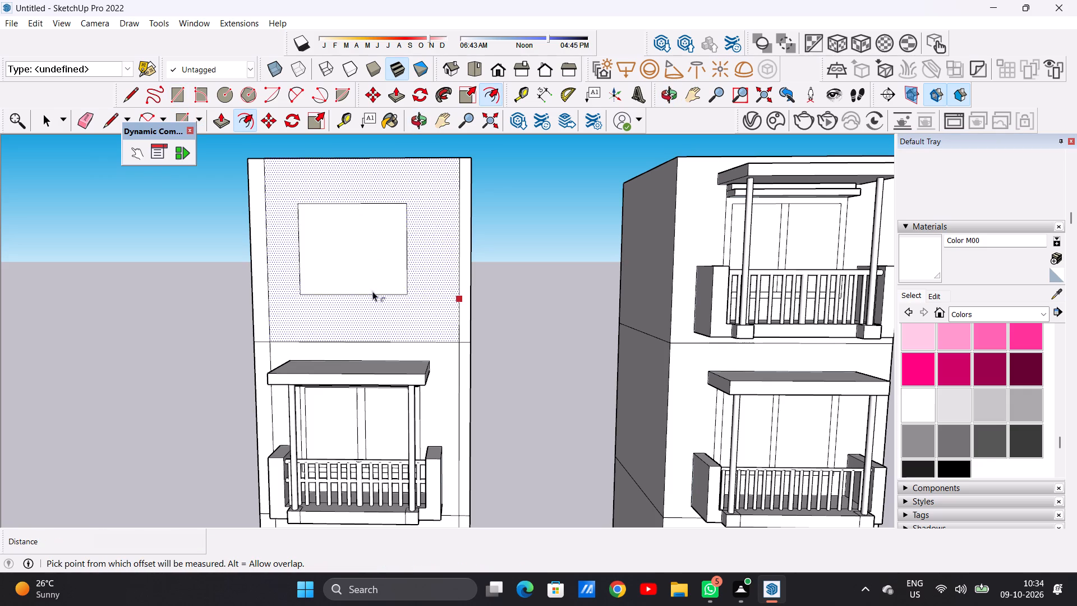
{"action": "left_click", "coordinate": [346, 210]}
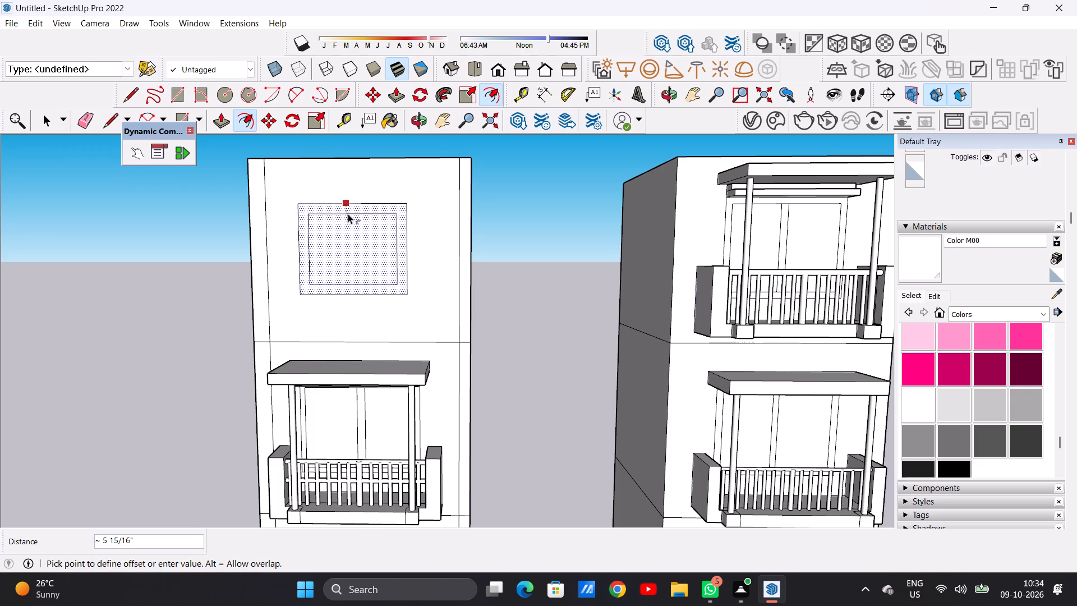
{"action": "left_click", "coordinate": [347, 210]}
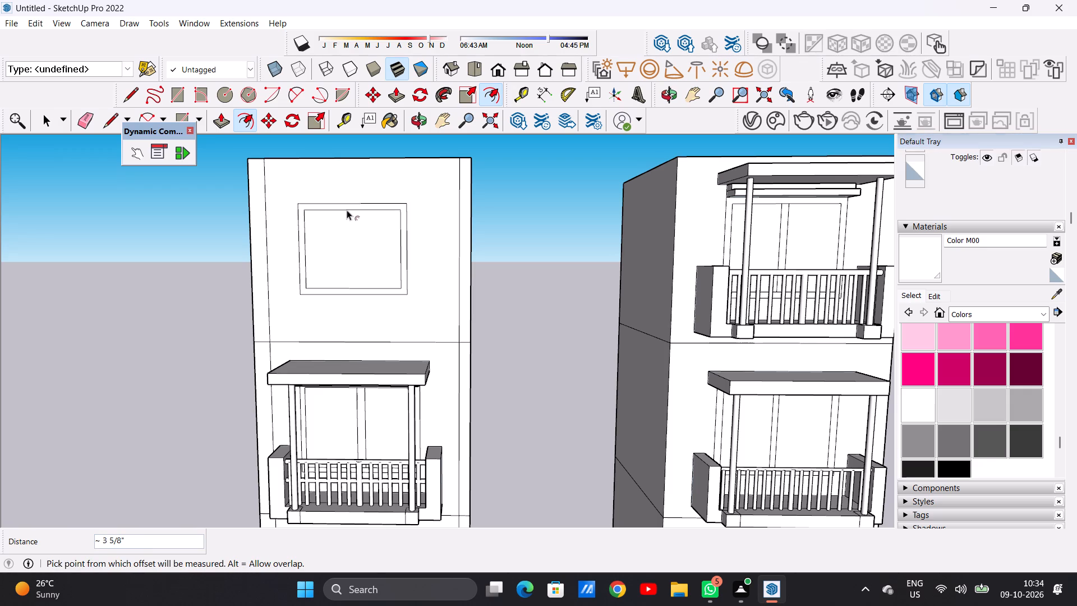
{"action": "key", "text": "space"}
Draw two closely spaced vertical lines about 3' 10" long near the middle of the inner rectangle to form a mullion.
{"action": "type", "text": "L"}
{"action": "scroll", "coordinate": [346, 229], "scroll_direction": "up", "scroll_amount": 7}
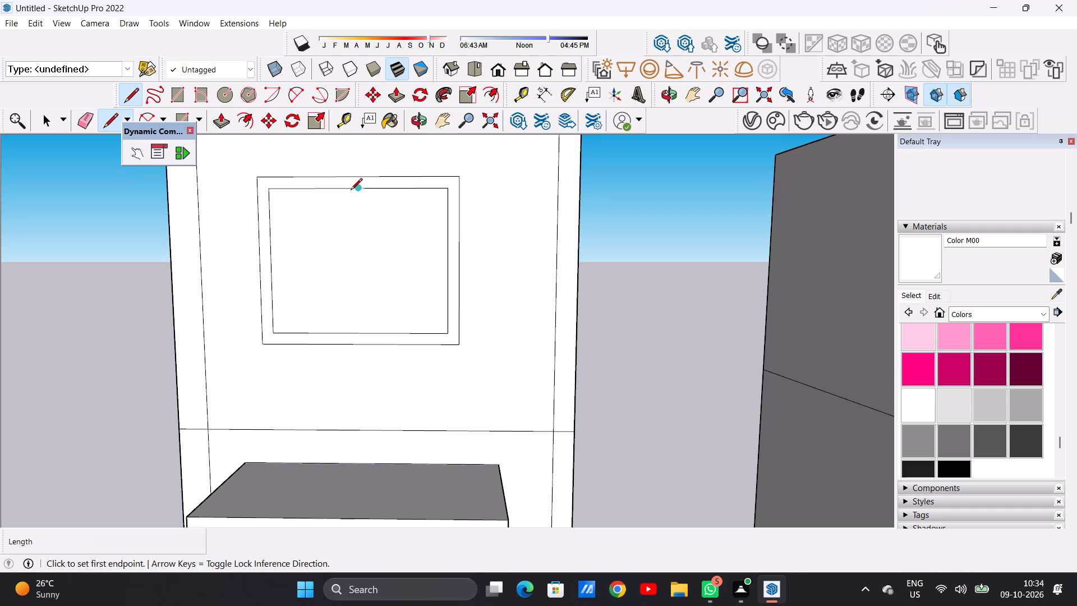
{"action": "left_click", "coordinate": [349, 189]}
{"action": "left_click", "coordinate": [349, 332]}
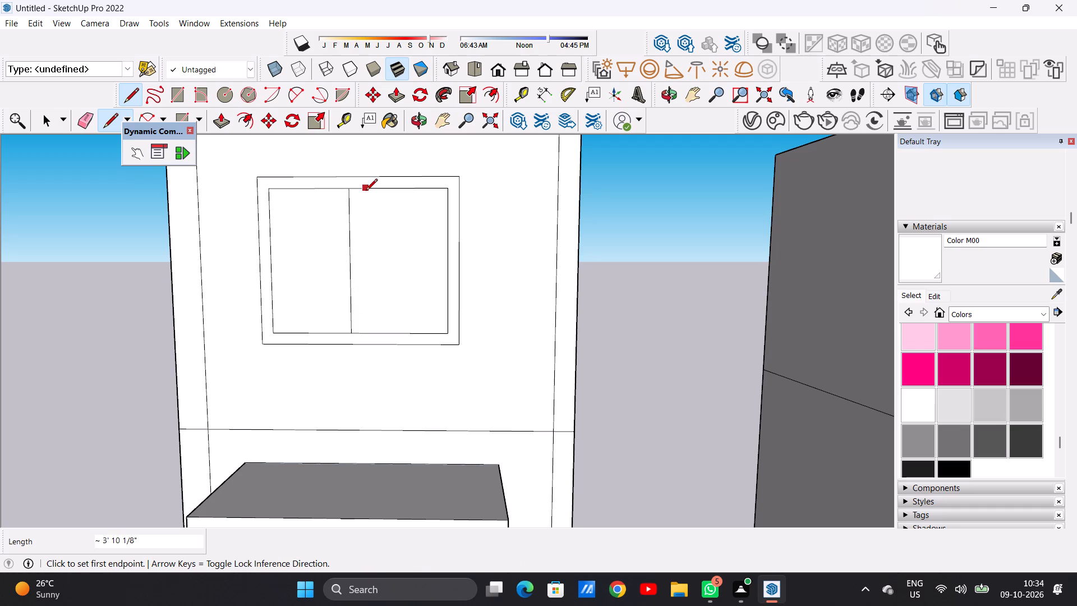
{"action": "left_click", "coordinate": [363, 190]}
{"action": "left_click", "coordinate": [368, 329]}
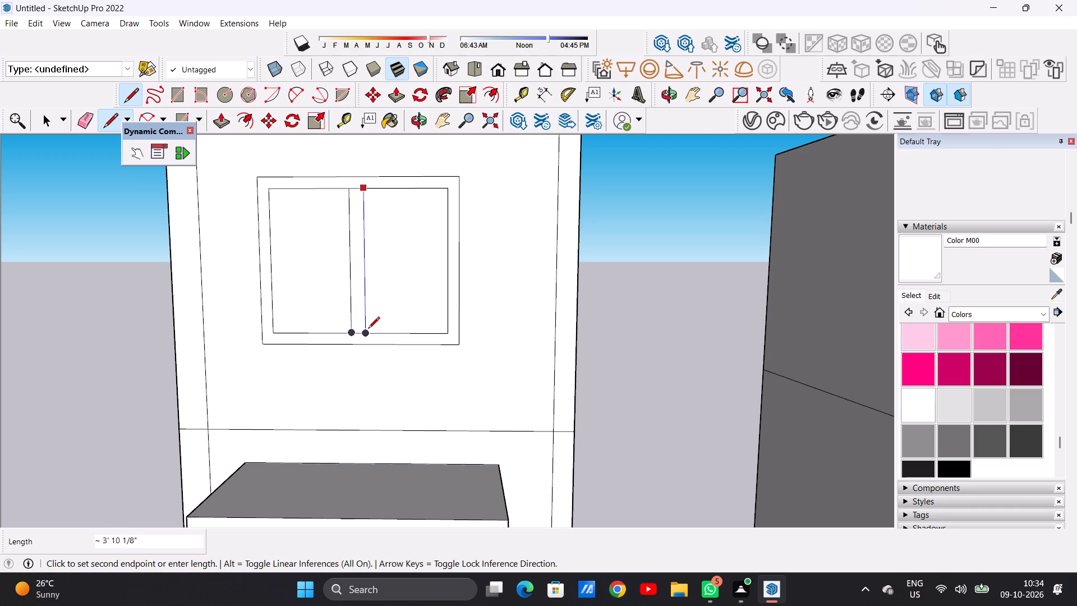
{"action": "key", "text": "space"}
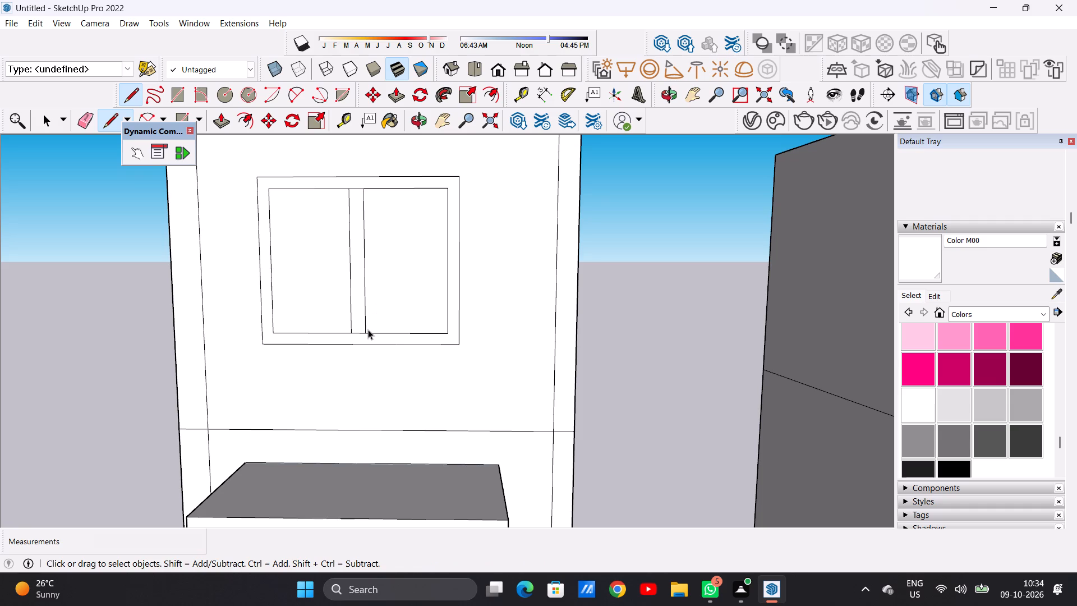
Examine the new top-storey window against the balconies below it and on the neighbouring tower.
{"action": "scroll", "coordinate": [388, 319], "scroll_direction": "down", "scroll_amount": 6}
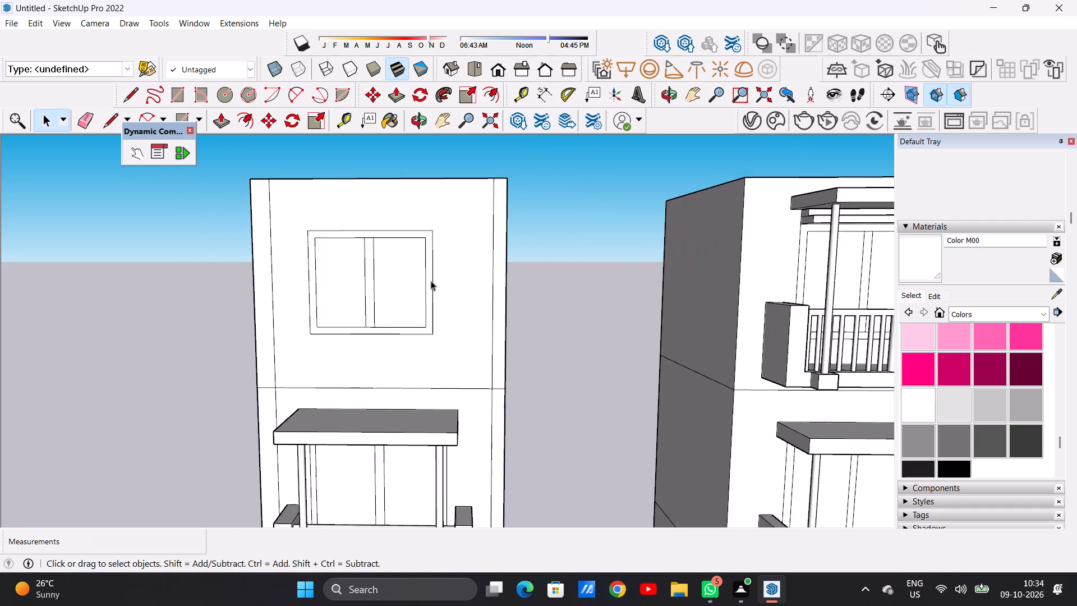
{"action": "scroll", "coordinate": [431, 281], "scroll_direction": "down", "scroll_amount": 8}
{"action": "scroll", "coordinate": [426, 320], "scroll_direction": "up", "scroll_amount": 5}
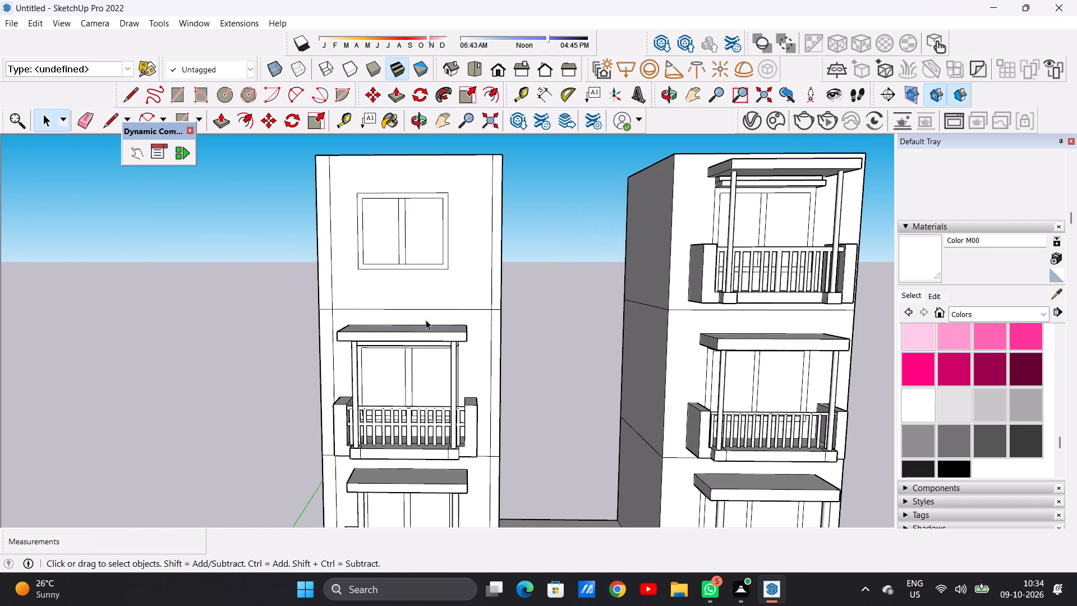
{"action": "scroll", "coordinate": [426, 328], "scroll_direction": "down", "scroll_amount": 3}
{"action": "scroll", "coordinate": [438, 223], "scroll_direction": "up", "scroll_amount": 7}
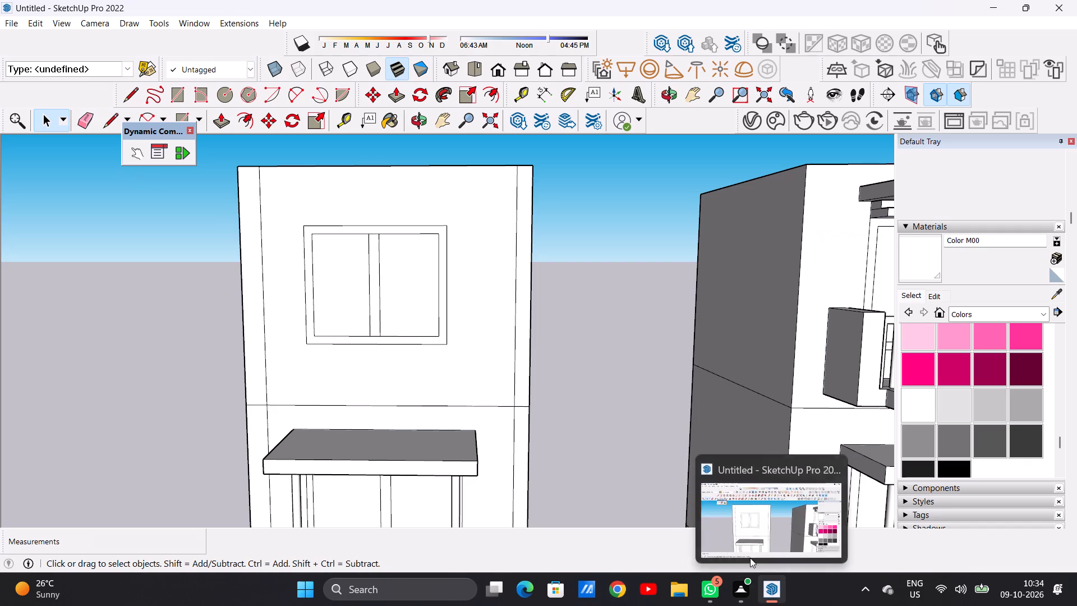
{"action": "left_click", "coordinate": [737, 535]}
{"action": "scroll", "coordinate": [495, 400], "scroll_direction": "down", "scroll_amount": 5}
{"action": "scroll", "coordinate": [447, 369], "scroll_direction": "down", "scroll_amount": 4}
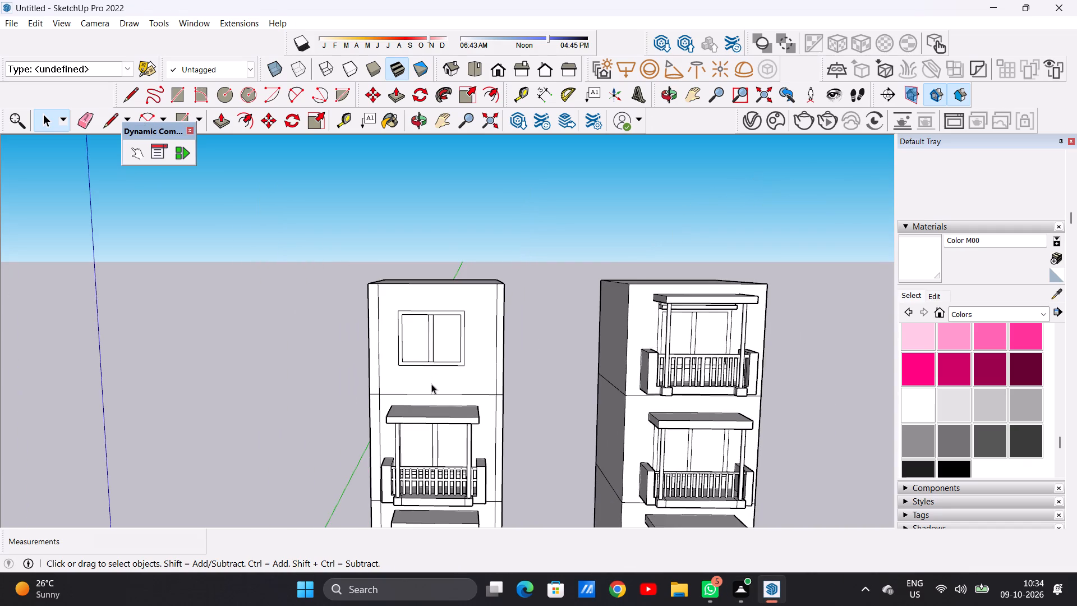
{"action": "scroll", "coordinate": [454, 366], "scroll_direction": "down", "scroll_amount": 6}
{"action": "middle_click_drag", "start_coordinate": [457, 378], "coordinate": [443, 350]}
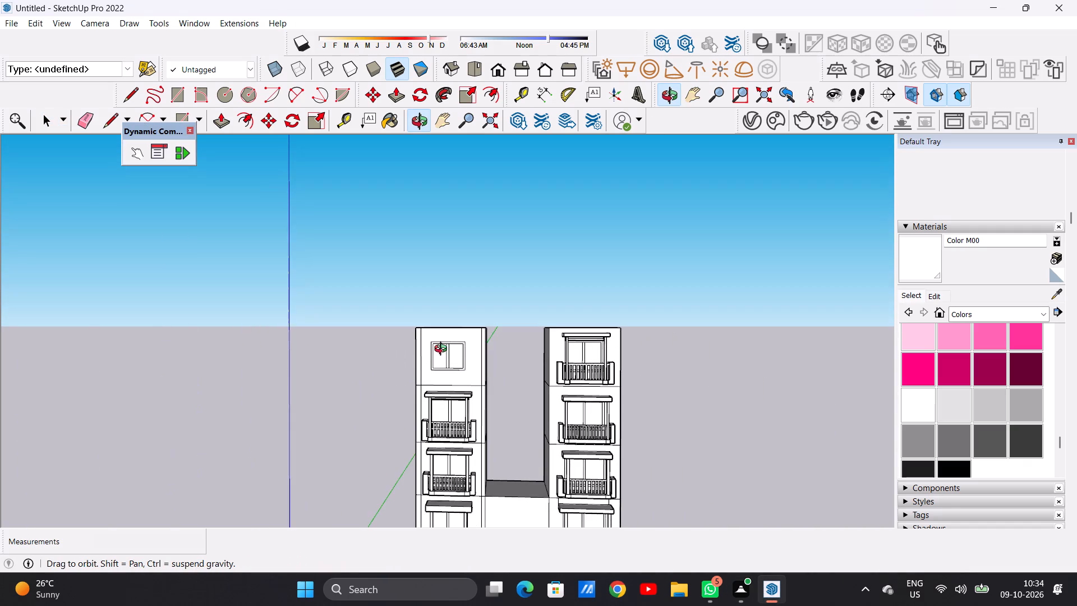
{"action": "middle_click_drag", "start_coordinate": [443, 350], "coordinate": [473, 355]}
{"action": "scroll", "coordinate": [463, 367], "scroll_direction": "up", "scroll_amount": 5}
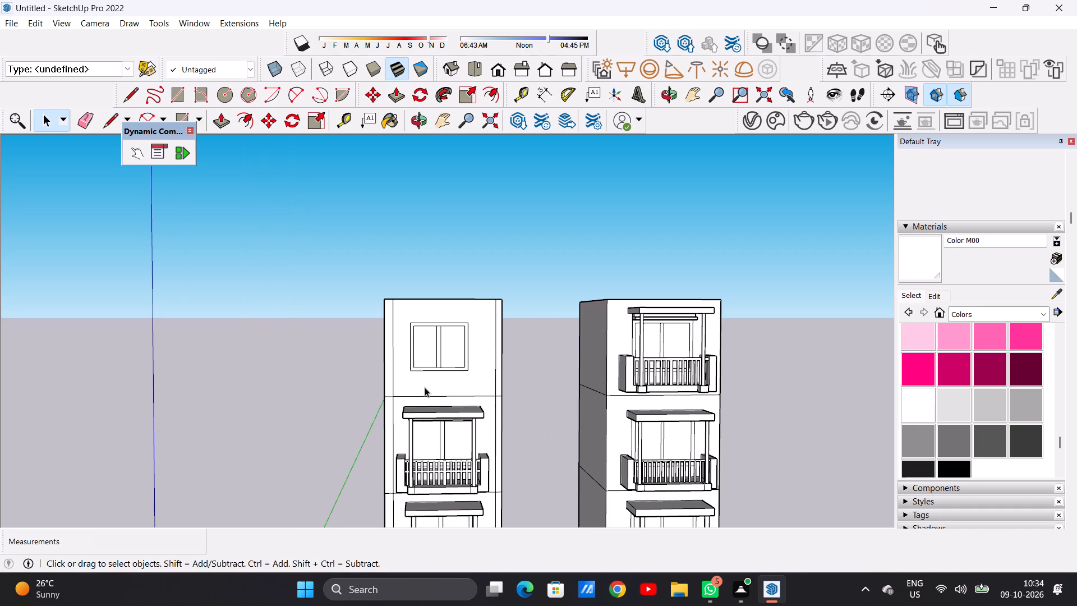
{"action": "scroll", "coordinate": [450, 327], "scroll_direction": "down", "scroll_amount": 4}
{"action": "scroll", "coordinate": [468, 335], "scroll_direction": "up", "scroll_amount": 2}
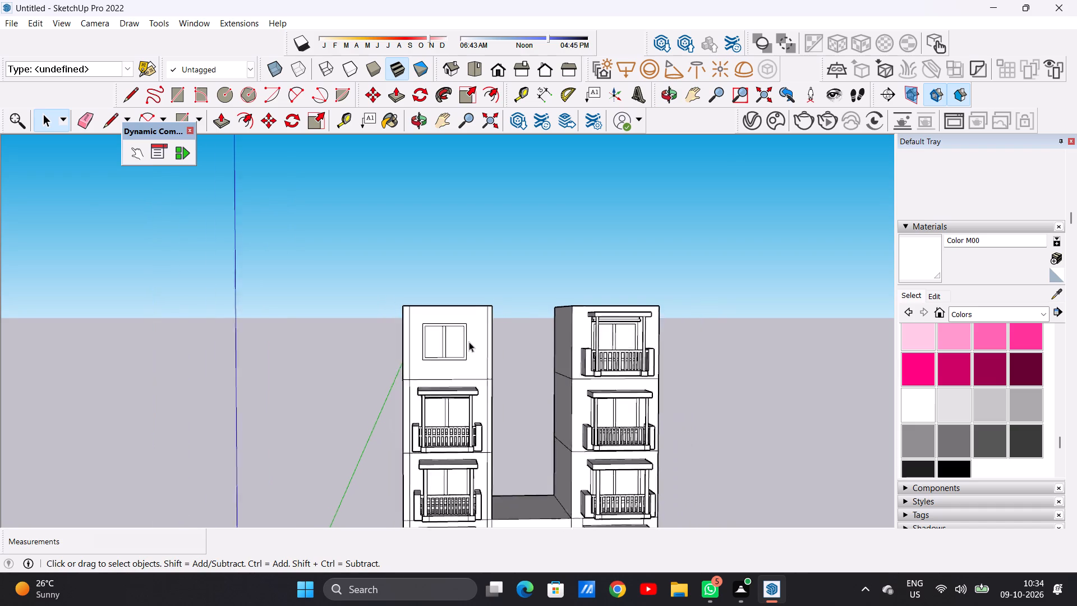
Draw a balcony outline about 7' 10" wide and 2' 10 3/4" high around the lower part of the top-storey window, meeting its sides.
{"action": "scroll", "coordinate": [469, 342], "scroll_direction": "up", "scroll_amount": 13}
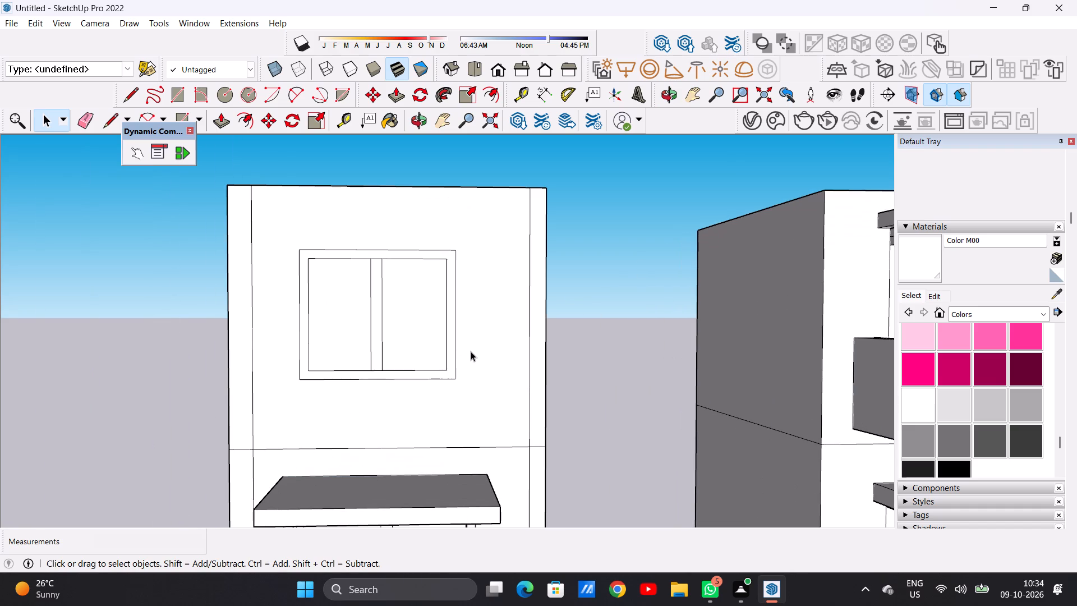
{"action": "key", "text": "l"}
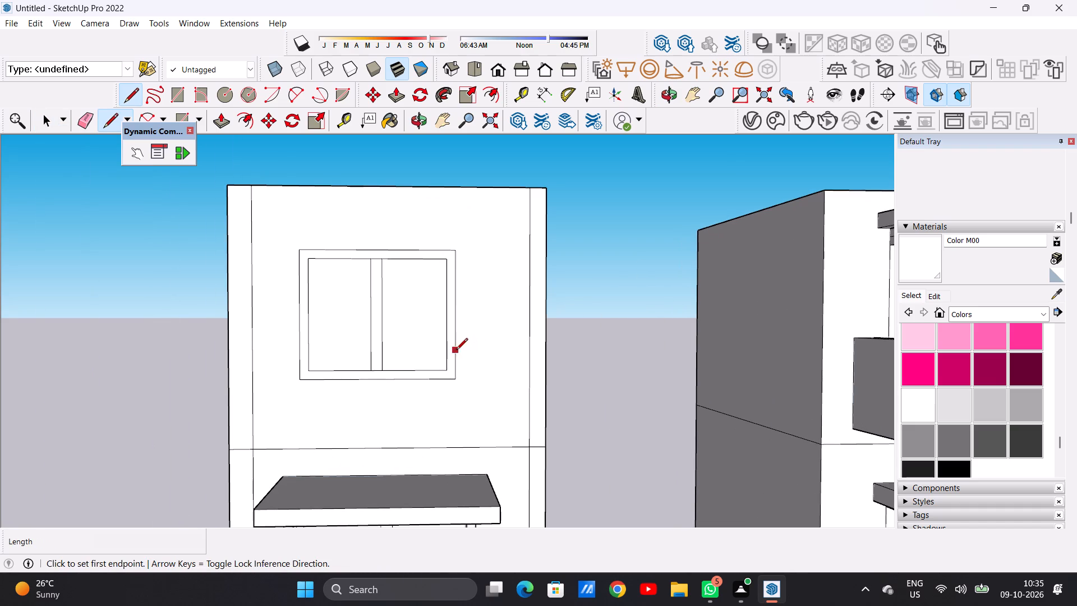
{"action": "left_click", "coordinate": [457, 348]}
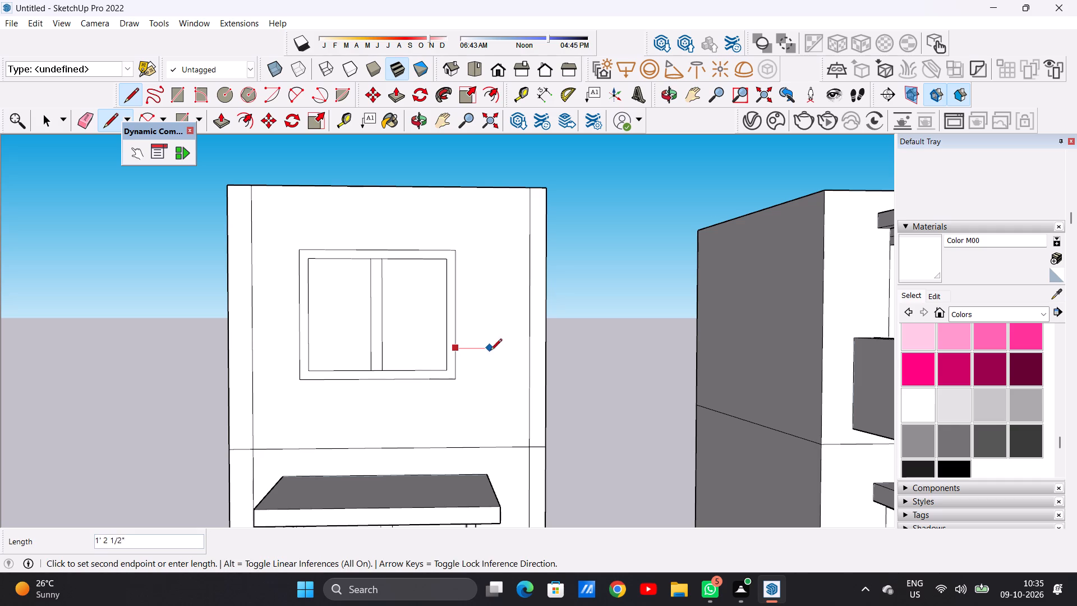
{"action": "left_click", "coordinate": [498, 353]}
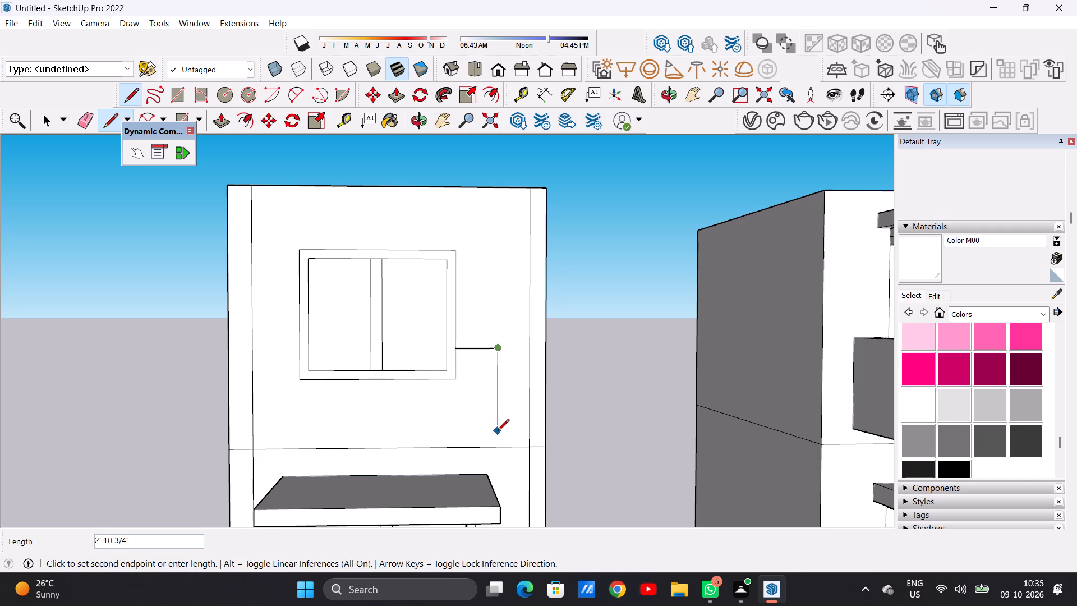
{"action": "left_click", "coordinate": [498, 431]}
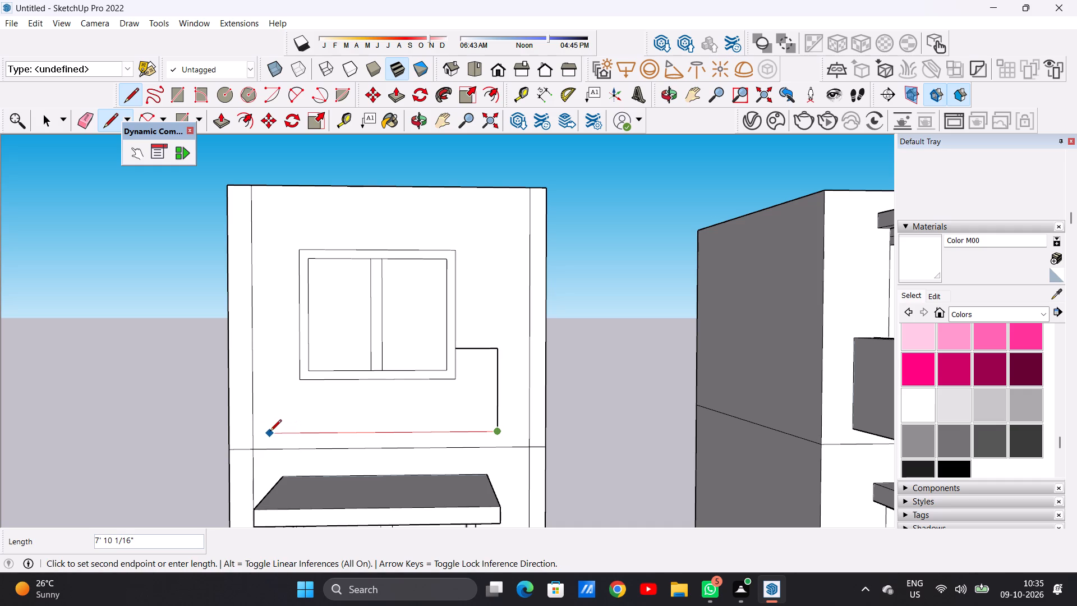
{"action": "left_click", "coordinate": [270, 432]}
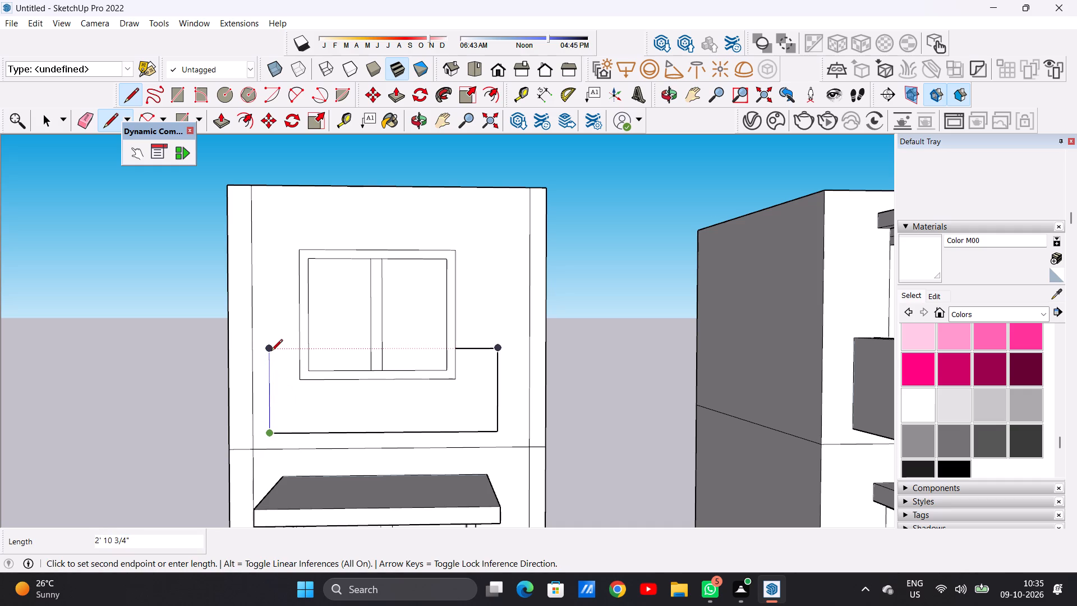
{"action": "left_click", "coordinate": [269, 350]}
{"action": "left_click", "coordinate": [298, 346]}
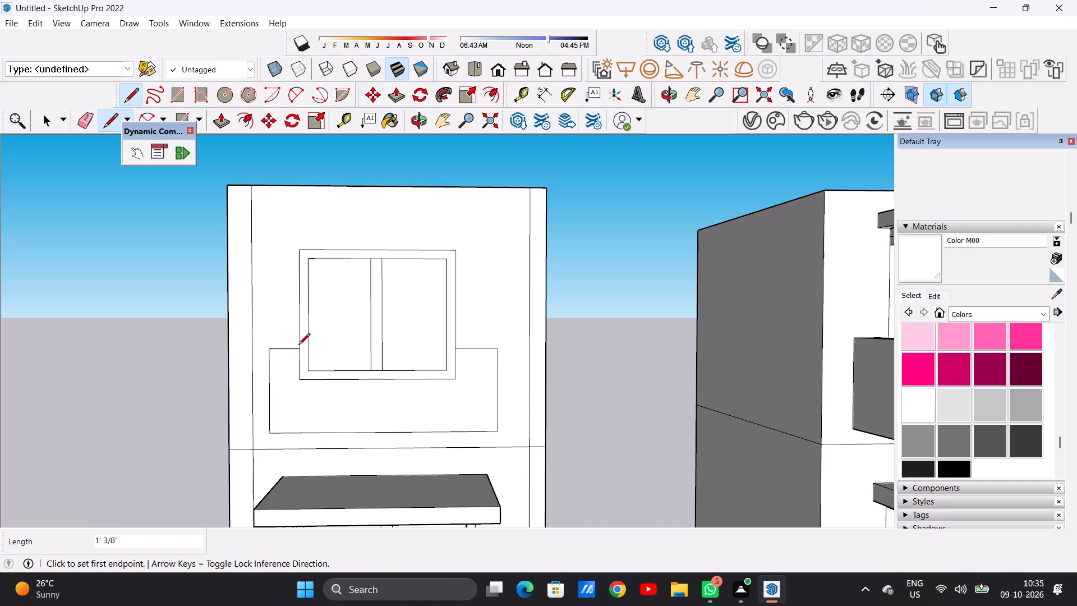
{"action": "key", "text": "space"}
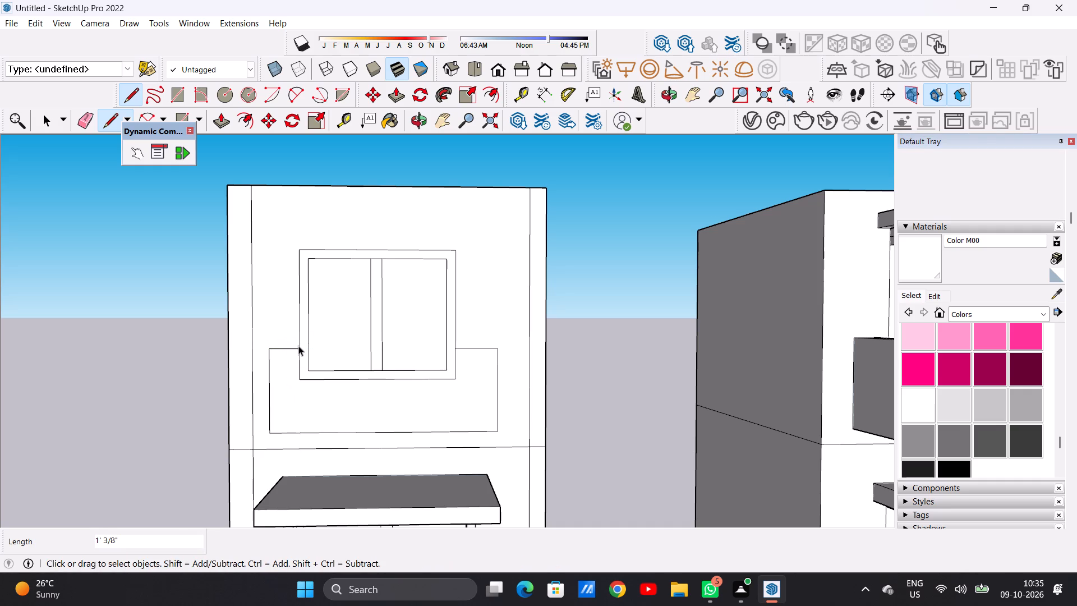
Draw an inner U-shaped outline about 6' 5 7/8" wide and 2' 3 13/16" deep inside the balcony outline.
{"action": "key", "text": "l"}
{"action": "scroll", "coordinate": [313, 421], "scroll_direction": "up", "scroll_amount": 4}
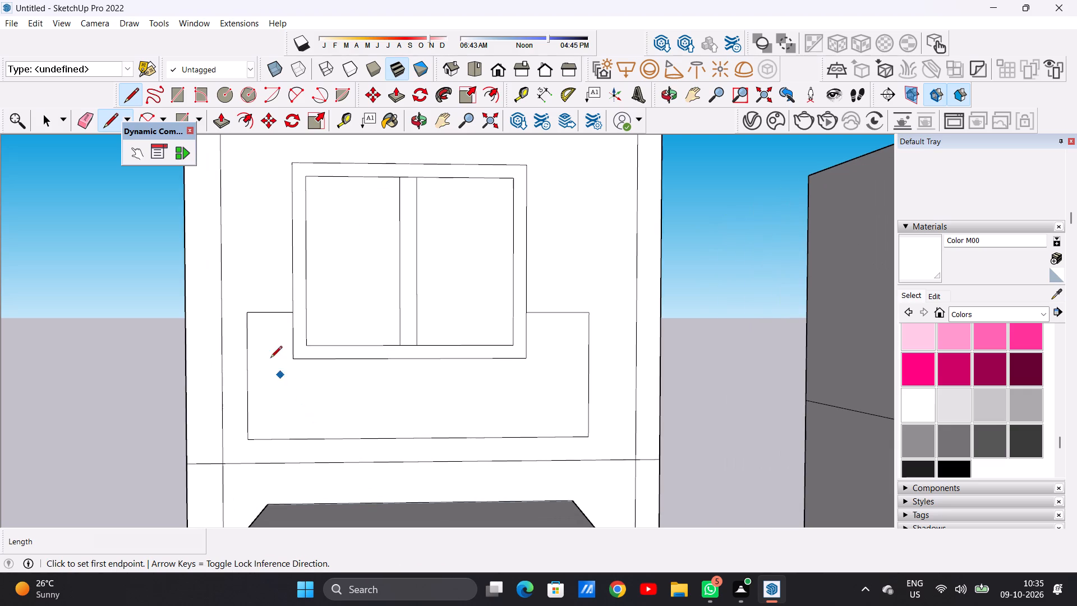
{"action": "left_click", "coordinate": [279, 314]}
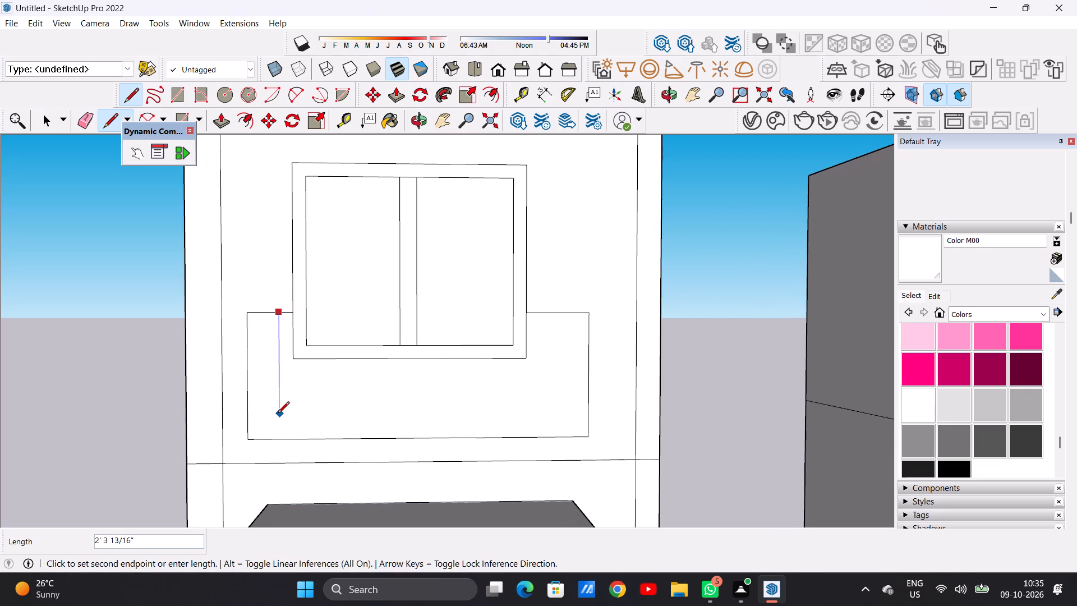
{"action": "left_click", "coordinate": [278, 414]}
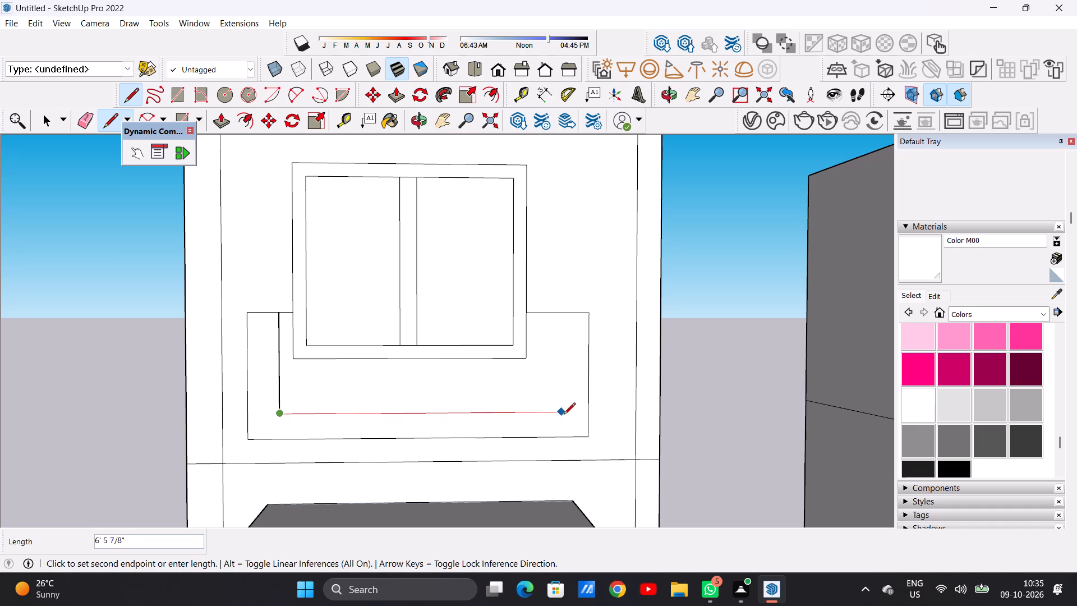
{"action": "left_click", "coordinate": [560, 414]}
{"action": "left_click", "coordinate": [562, 315]}
{"action": "key", "text": "space"}
Erase the two short top segments between the window frame and the inner outline, leaving a U-shaped balcony profile.
{"action": "type", "text": "E"}
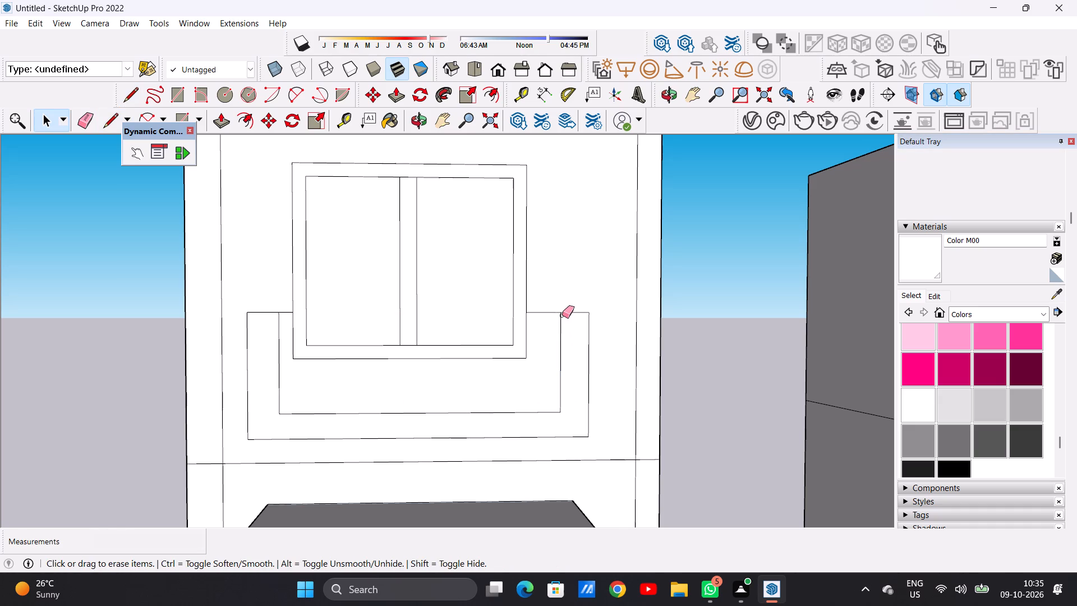
{"action": "scroll", "coordinate": [294, 358], "scroll_direction": "up", "scroll_amount": 7}
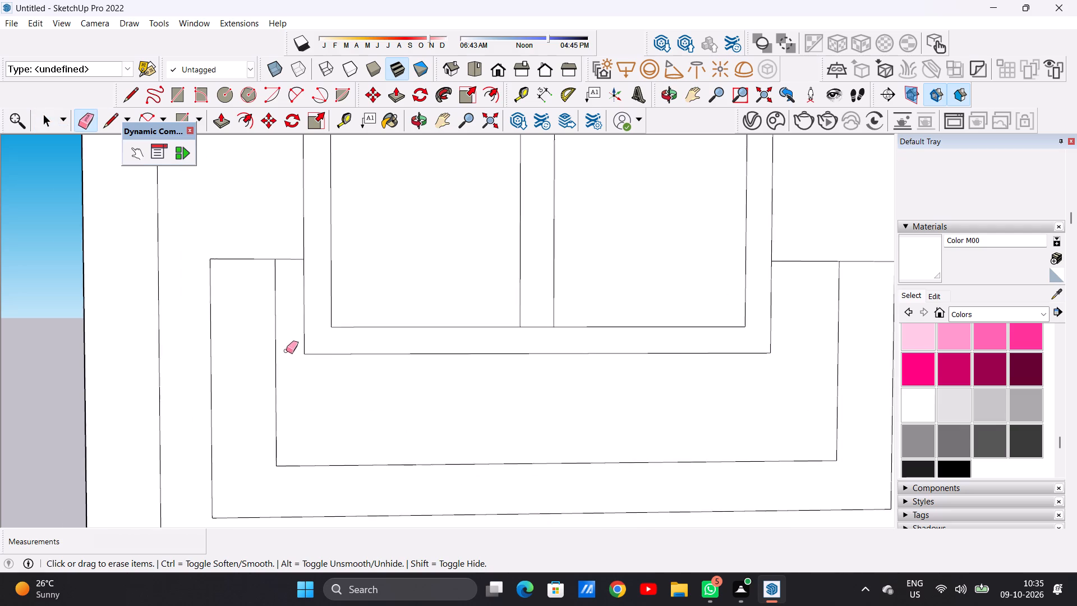
{"action": "scroll", "coordinate": [286, 351], "scroll_direction": "up", "scroll_amount": 1}
{"action": "left_click_drag", "start_coordinate": [286, 242], "coordinate": [286, 263]}
{"action": "scroll", "coordinate": [214, 344], "scroll_direction": "down", "scroll_amount": 4}
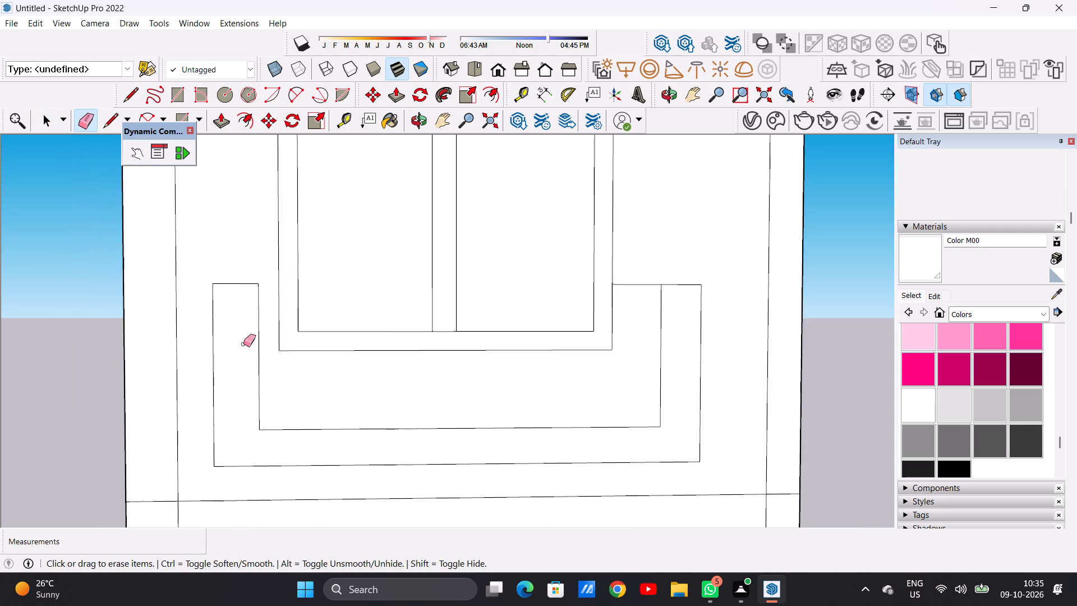
{"action": "scroll", "coordinate": [243, 344], "scroll_direction": "down", "scroll_amount": 9}
{"action": "scroll", "coordinate": [449, 333], "scroll_direction": "up", "scroll_amount": 6}
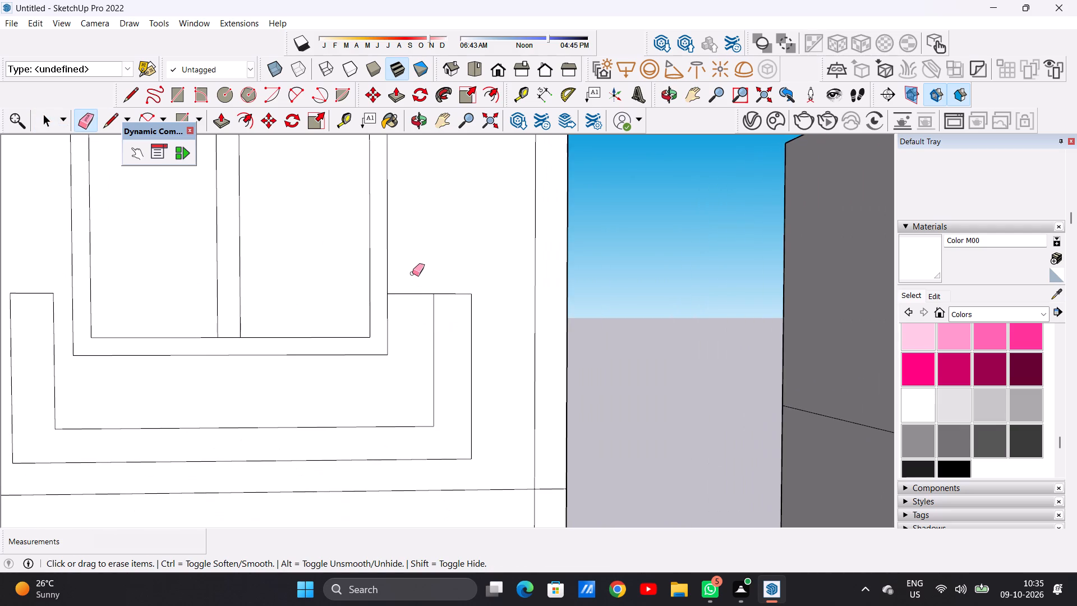
{"action": "left_click_drag", "start_coordinate": [413, 279], "coordinate": [417, 301]}
{"action": "key", "text": "space"}
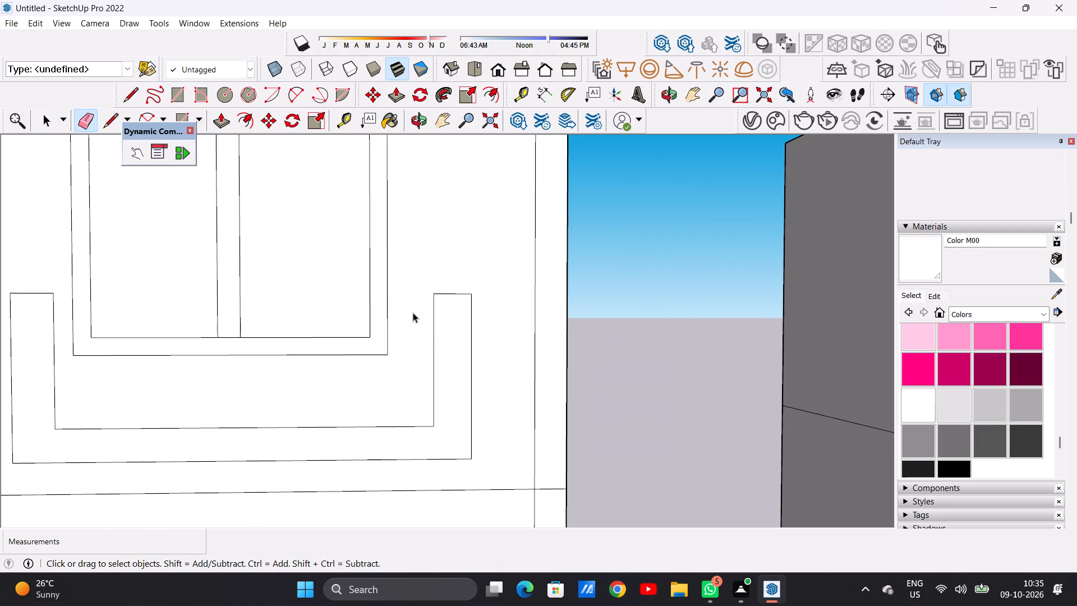
Draw a vertical line about 2' 3 13/16" long inside the U-profile's left arm, about 1 11/16" from its inner edge, joined at the base.
{"action": "scroll", "coordinate": [348, 378], "scroll_direction": "down", "scroll_amount": 10}
{"action": "middle_click_drag", "start_coordinate": [255, 374], "coordinate": [286, 380]}
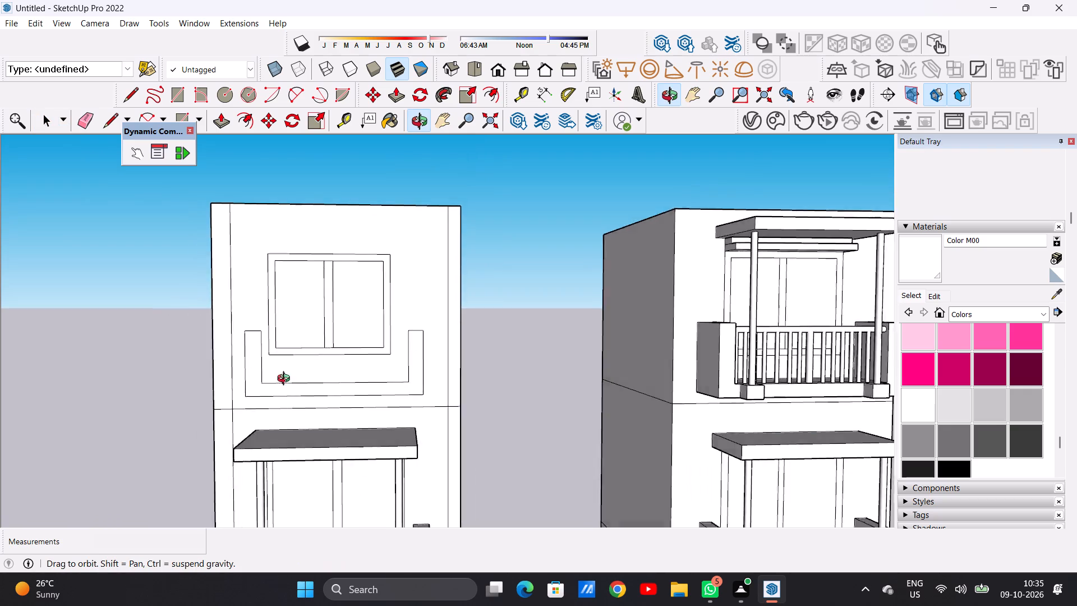
{"action": "middle_click_drag", "start_coordinate": [286, 380], "coordinate": [244, 384]}
{"action": "middle_click", "coordinate": [244, 384]}
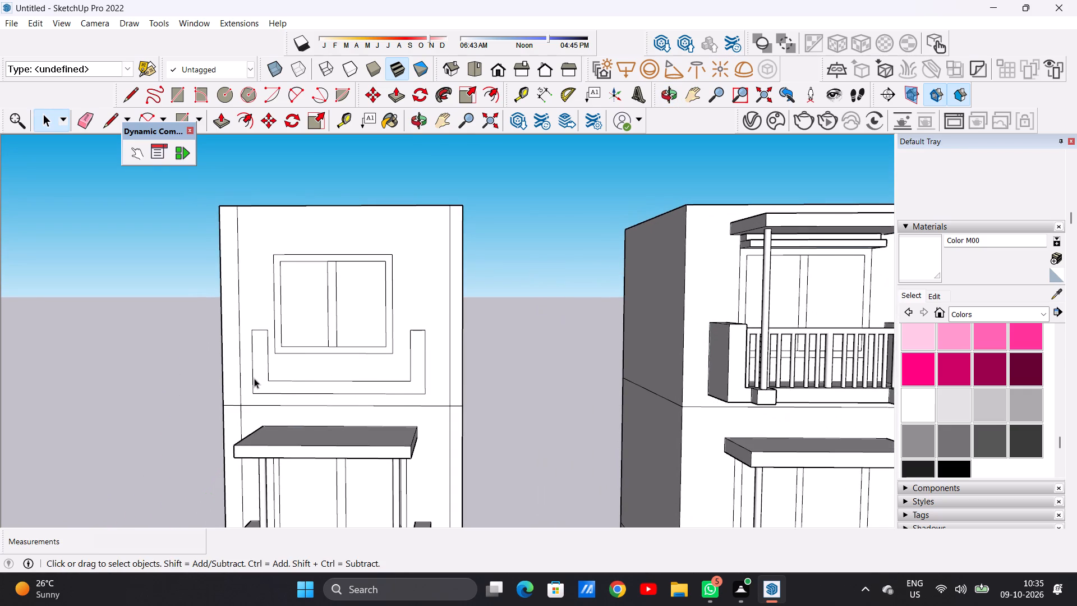
{"action": "middle_click_drag", "start_coordinate": [289, 373], "coordinate": [303, 373]}
{"action": "scroll", "coordinate": [272, 364], "scroll_direction": "up", "scroll_amount": 3}
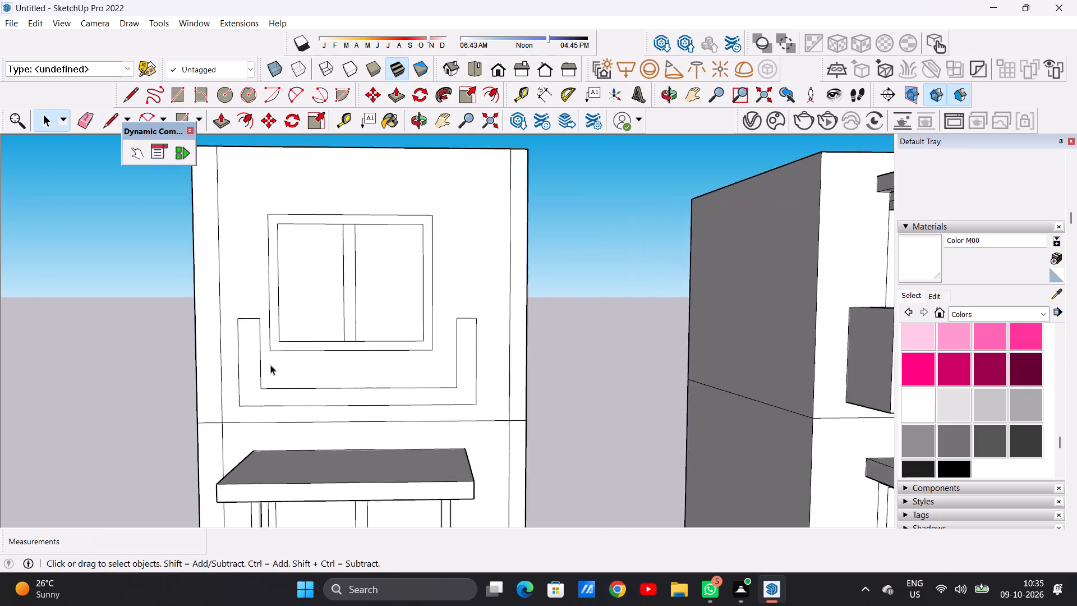
{"action": "scroll", "coordinate": [270, 365], "scroll_direction": "up", "scroll_amount": 4}
{"action": "key", "text": "l"}
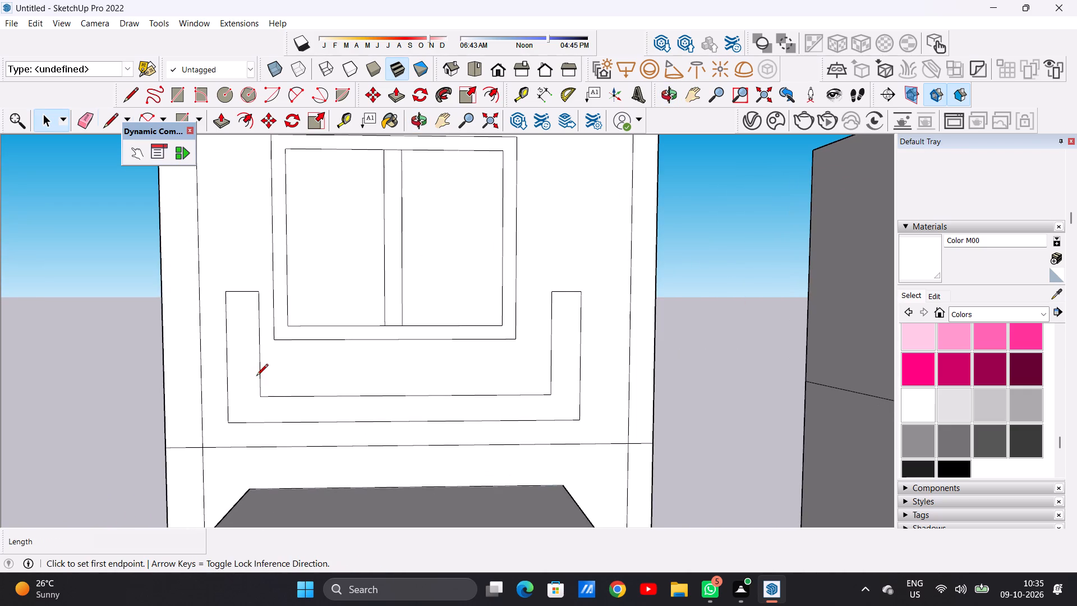
{"action": "scroll", "coordinate": [248, 292], "scroll_direction": "up", "scroll_amount": 4}
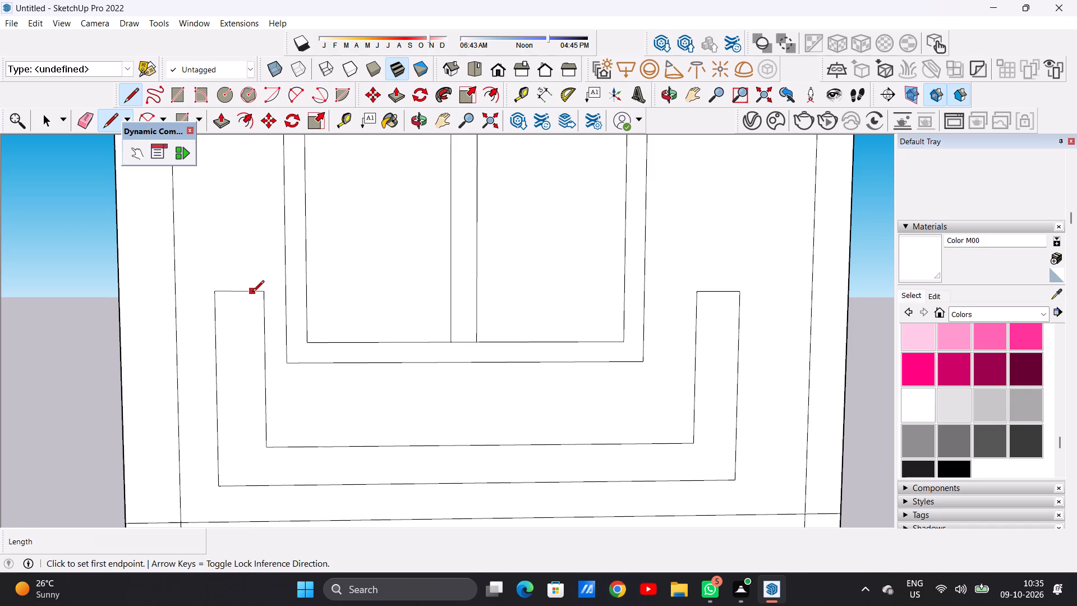
{"action": "left_click", "coordinate": [254, 291]}
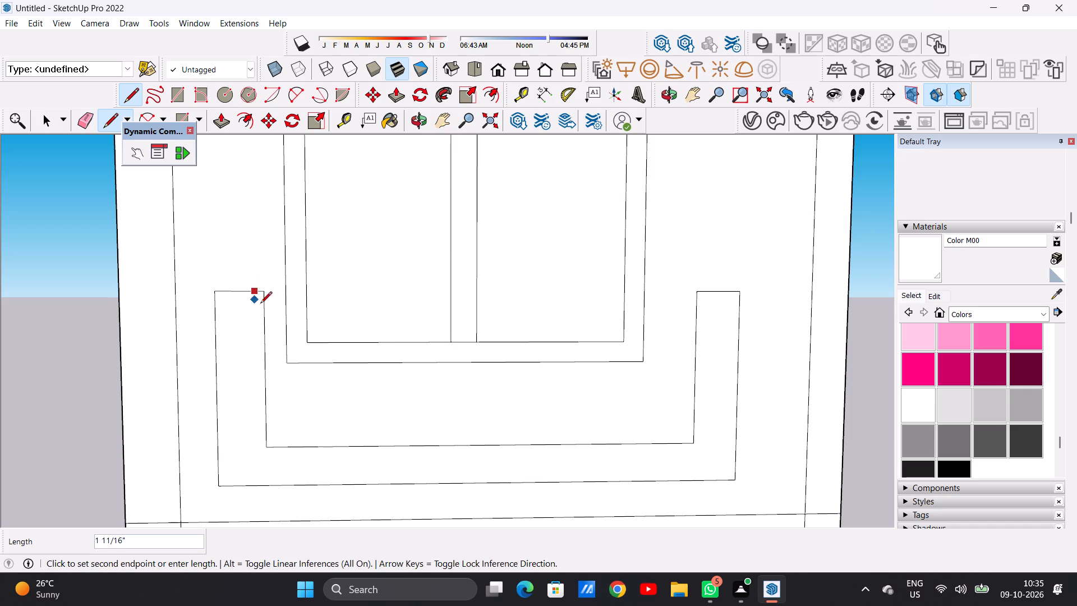
{"action": "left_click", "coordinate": [255, 449]}
{"action": "left_click", "coordinate": [268, 447]}
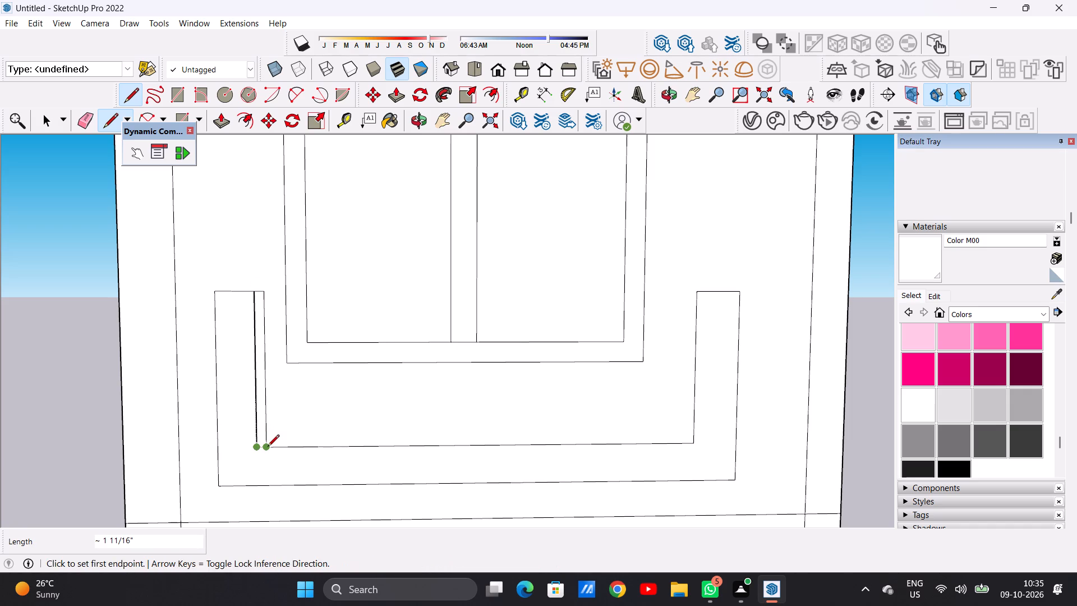
{"action": "key", "text": "space"}
Erase the left arm's old inner edge and the leftover stub at its top to narrow the arm.
{"action": "type", "text": "E"}
{"action": "scroll", "coordinate": [261, 437], "scroll_direction": "up", "scroll_amount": 4}
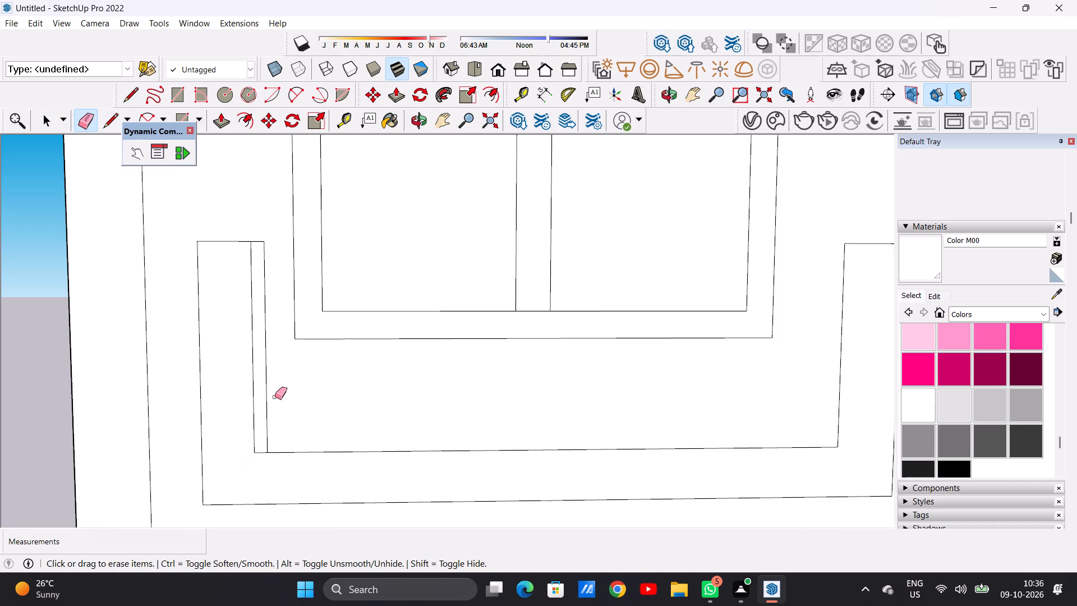
{"action": "left_click_drag", "start_coordinate": [275, 388], "coordinate": [261, 393]}
{"action": "scroll", "coordinate": [277, 412], "scroll_direction": "down", "scroll_amount": 5}
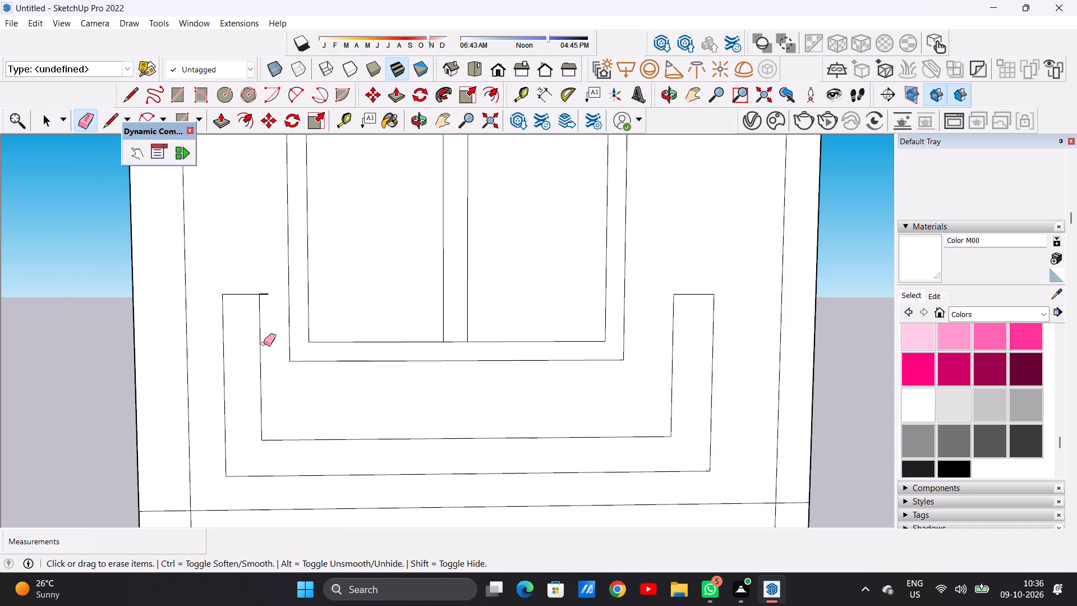
{"action": "scroll", "coordinate": [260, 338], "scroll_direction": "up", "scroll_amount": 7}
{"action": "scroll", "coordinate": [273, 296], "scroll_direction": "down", "scroll_amount": 1}
{"action": "scroll", "coordinate": [273, 296], "scroll_direction": "up", "scroll_amount": 4}
{"action": "left_click_drag", "start_coordinate": [270, 255], "coordinate": [273, 278]}
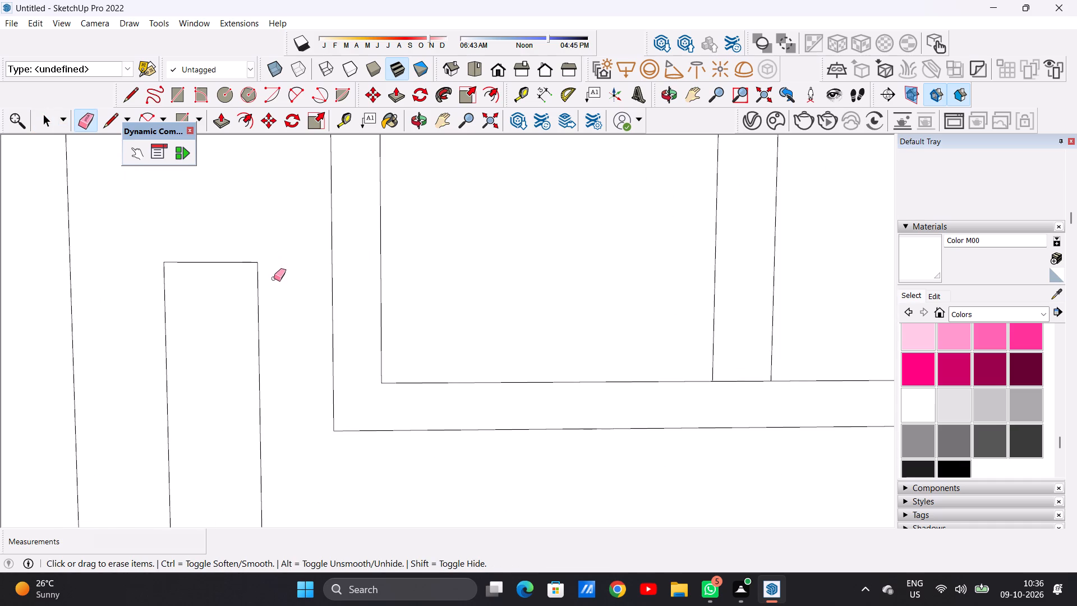
{"action": "key", "text": "space"}
Extrude the U-shaped balcony profile about 2' 3/8" out from the tower's top-storey wall with Push/Pull.
{"action": "scroll", "coordinate": [285, 329], "scroll_direction": "down", "scroll_amount": 15}
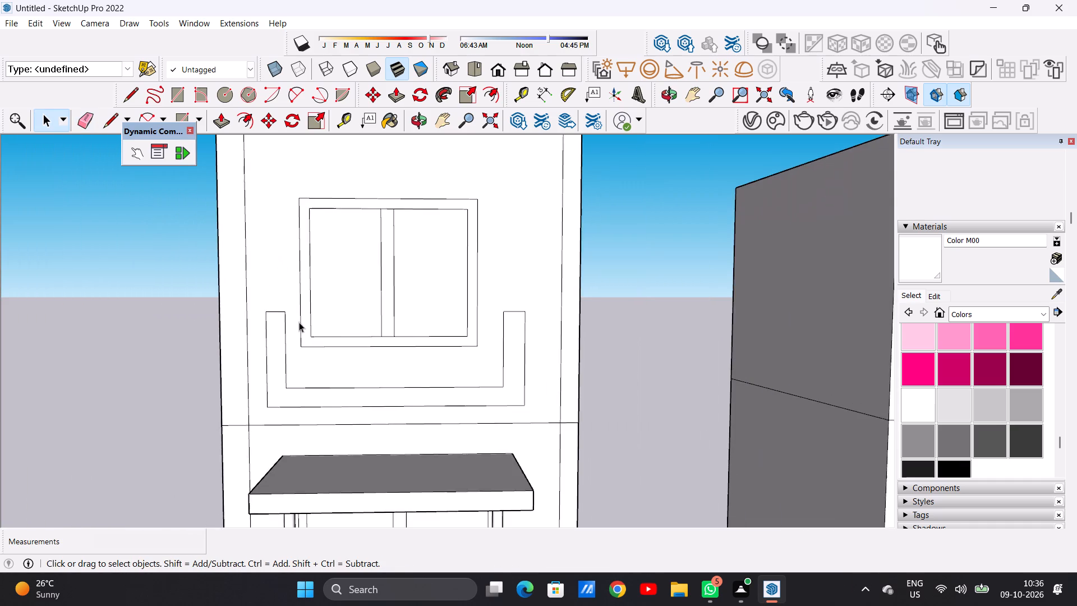
{"action": "scroll", "coordinate": [299, 322], "scroll_direction": "down", "scroll_amount": 5}
{"action": "middle_click_drag", "start_coordinate": [272, 357], "coordinate": [176, 364]}
{"action": "scroll", "coordinate": [527, 328], "scroll_direction": "up", "scroll_amount": 1}
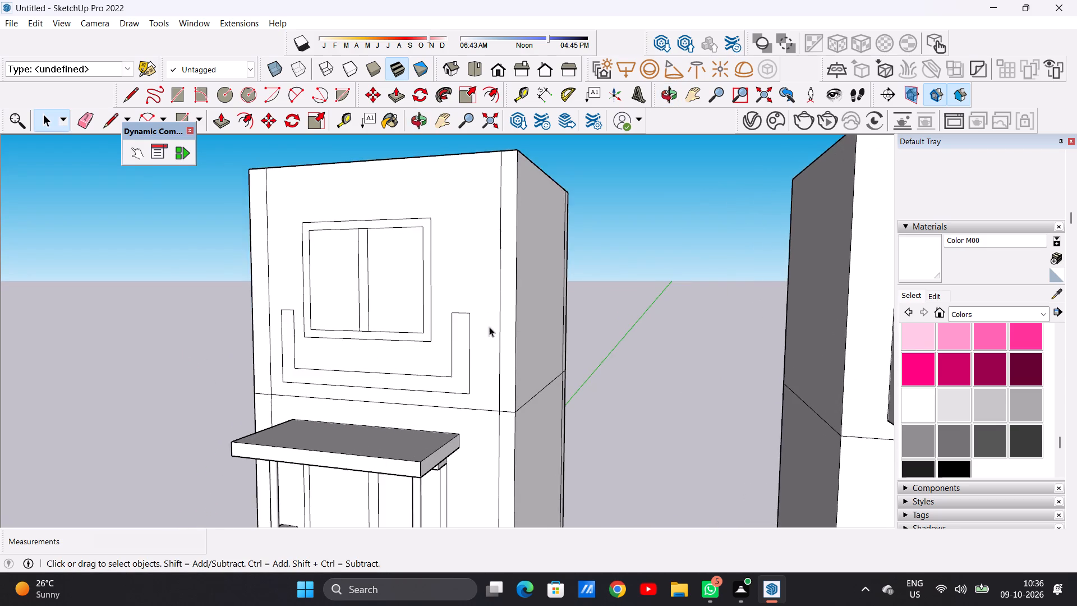
{"action": "scroll", "coordinate": [489, 327], "scroll_direction": "up", "scroll_amount": 4}
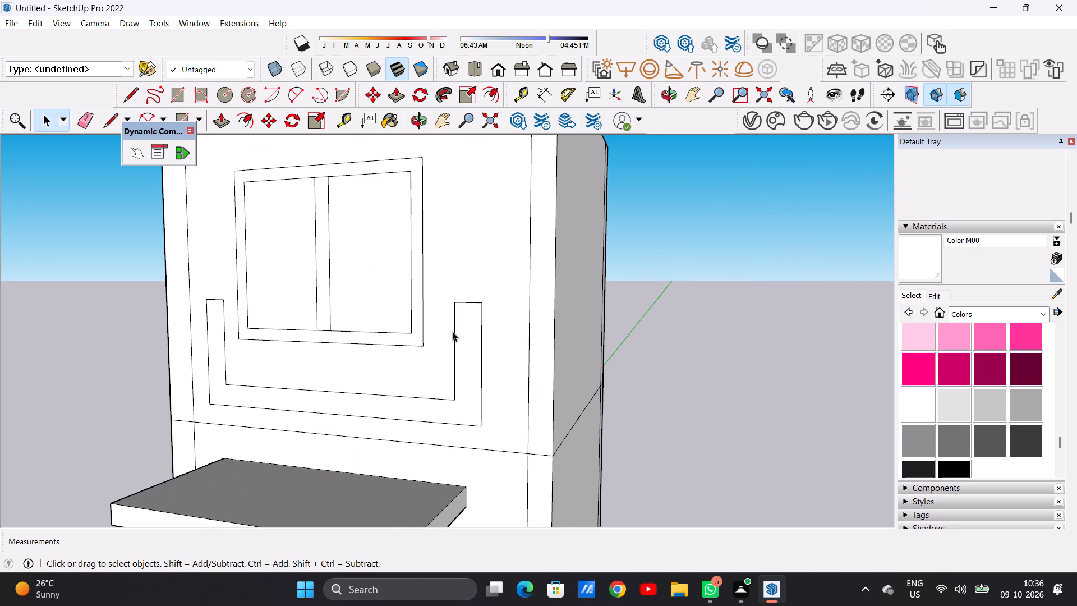
{"action": "scroll", "coordinate": [449, 320], "scroll_direction": "down", "scroll_amount": 6}
{"action": "scroll", "coordinate": [471, 342], "scroll_direction": "up", "scroll_amount": 6}
{"action": "middle_click_drag", "start_coordinate": [455, 336], "coordinate": [443, 357]}
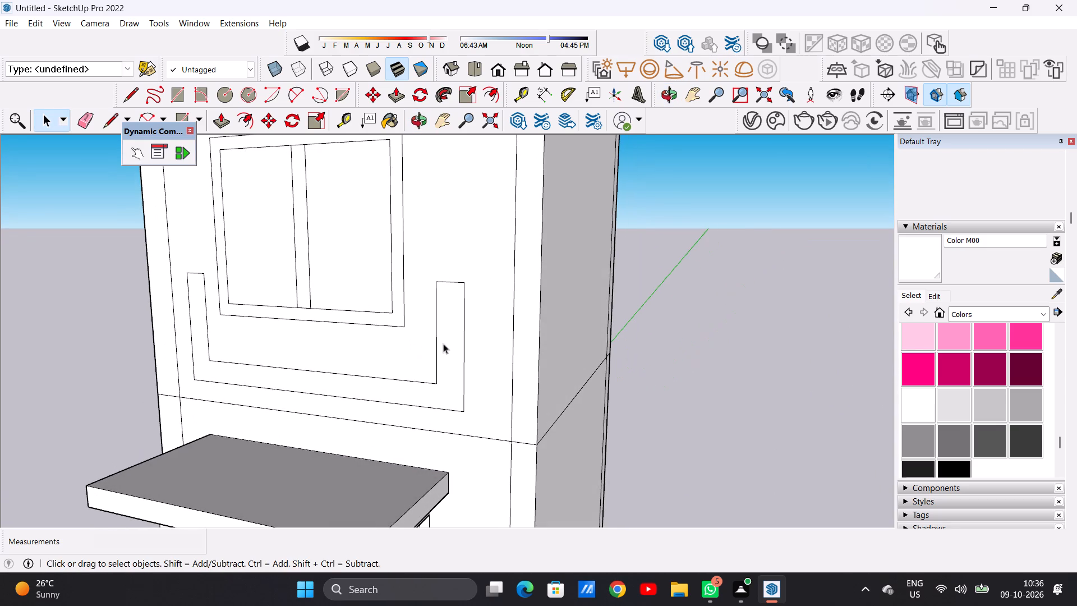
{"action": "middle_click_drag", "start_coordinate": [453, 369], "coordinate": [432, 357]}
{"action": "scroll", "coordinate": [425, 354], "scroll_direction": "down", "scroll_amount": 3}
{"action": "scroll", "coordinate": [430, 324], "scroll_direction": "up", "scroll_amount": 4}
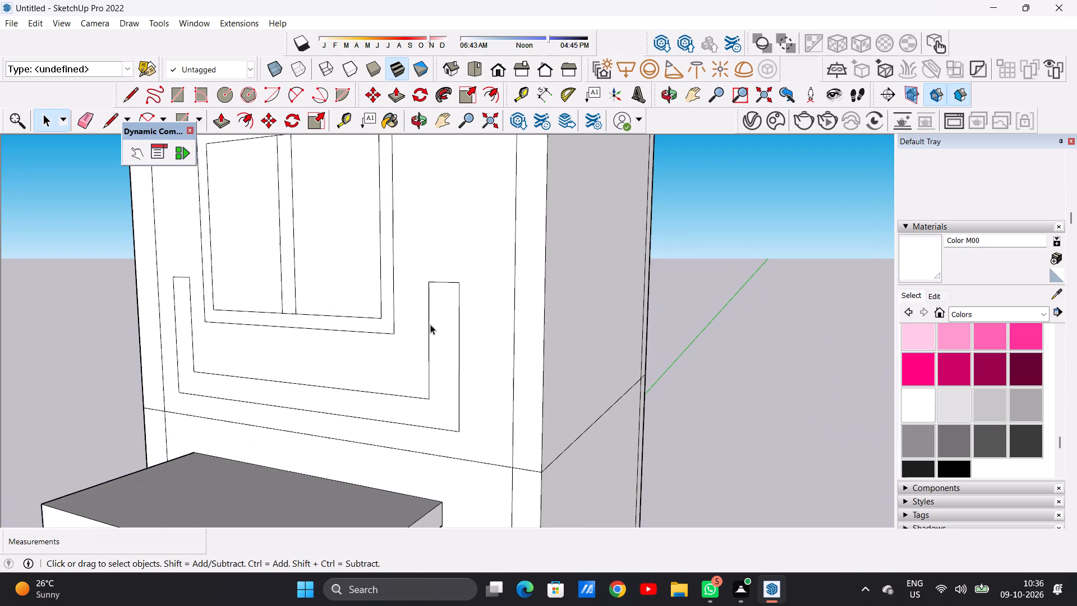
{"action": "key", "text": "p"}
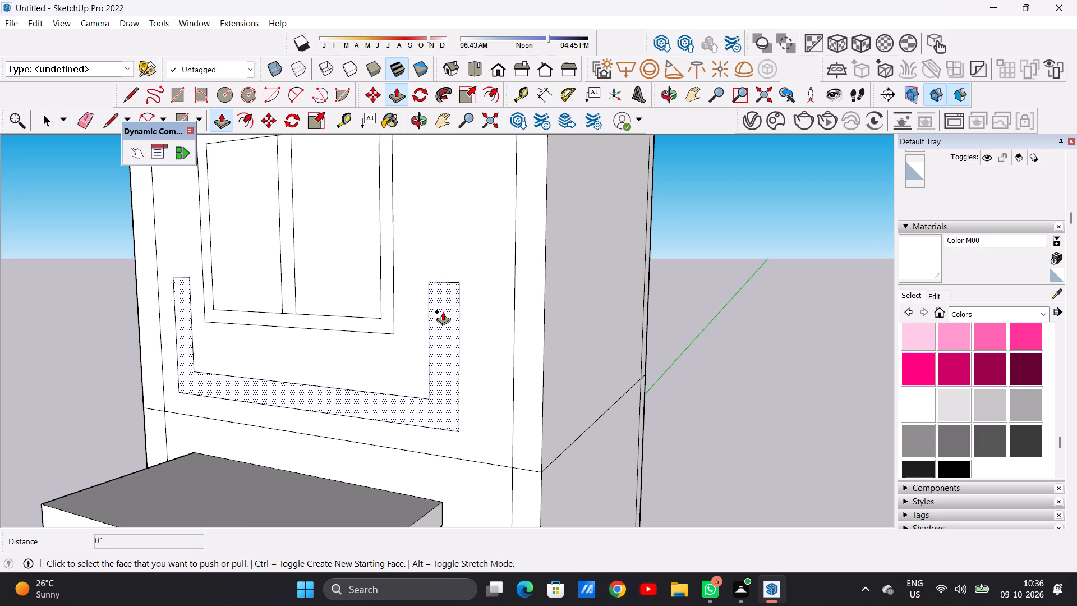
{"action": "left_click", "coordinate": [443, 311]}
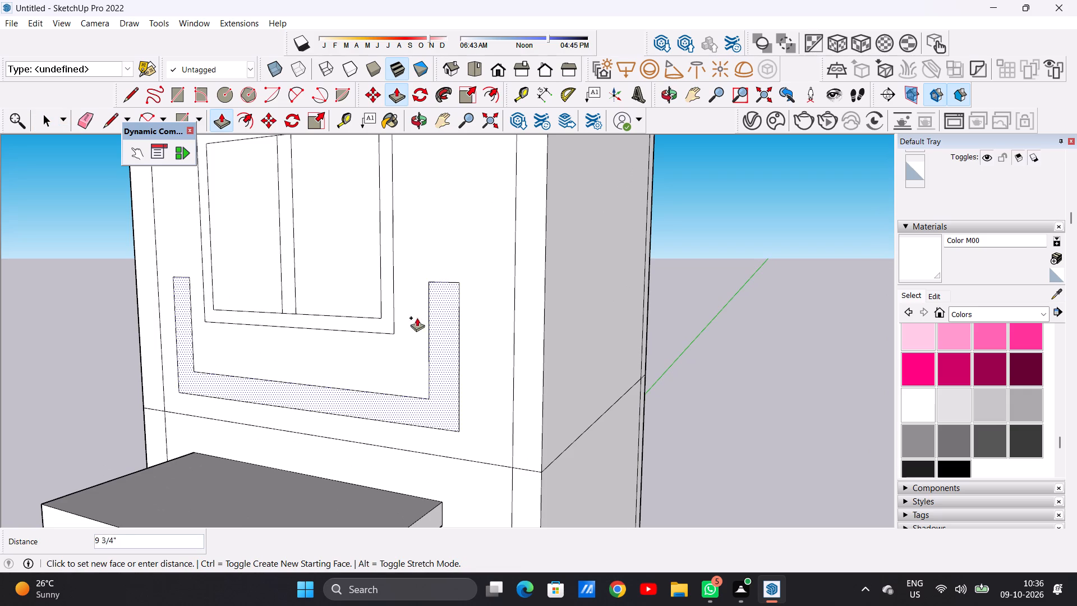
{"action": "scroll", "coordinate": [420, 304], "scroll_direction": "down", "scroll_amount": 13}
{"action": "scroll", "coordinate": [408, 318], "scroll_direction": "down", "scroll_amount": 9}
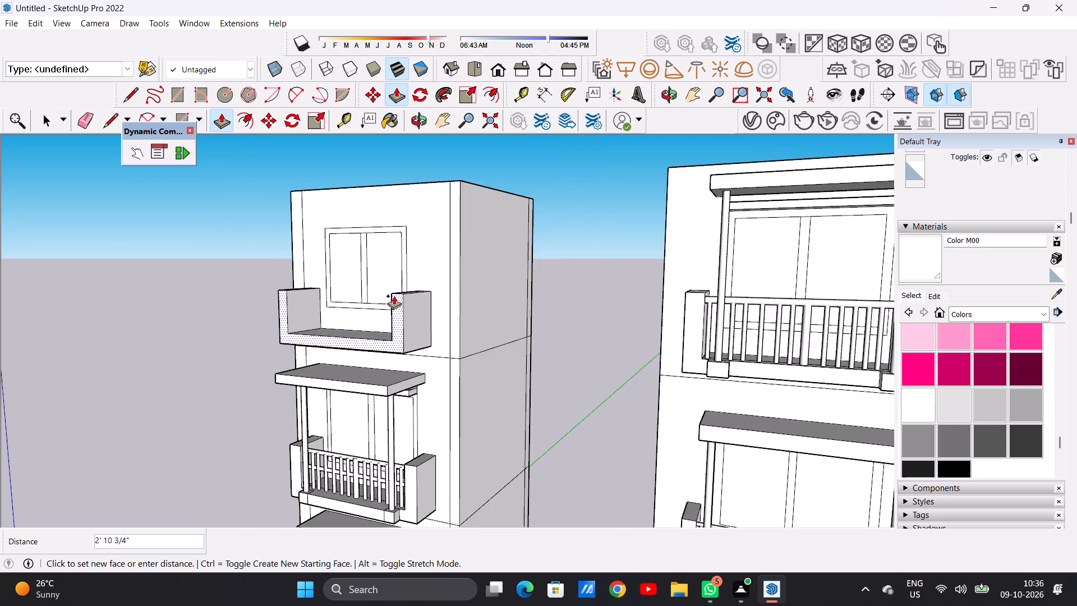
{"action": "scroll", "coordinate": [394, 296], "scroll_direction": "down", "scroll_amount": 1}
{"action": "left_click", "coordinate": [408, 423]}
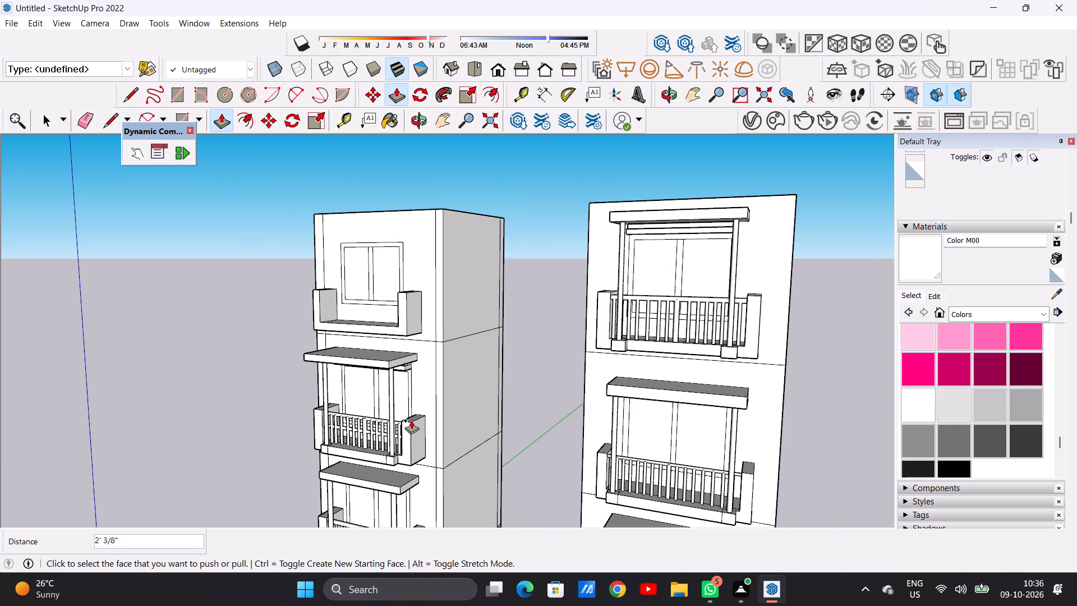
{"action": "key", "text": "space"}
Draw a line about 6' 7 1/4" long across the new balcony's floor, parallel to and slightly behind its front edge.
{"action": "scroll", "coordinate": [323, 366], "scroll_direction": "down", "scroll_amount": 6}
{"action": "middle_click_drag", "start_coordinate": [327, 347], "coordinate": [449, 425]}
{"action": "scroll", "coordinate": [272, 333], "scroll_direction": "up", "scroll_amount": 2}
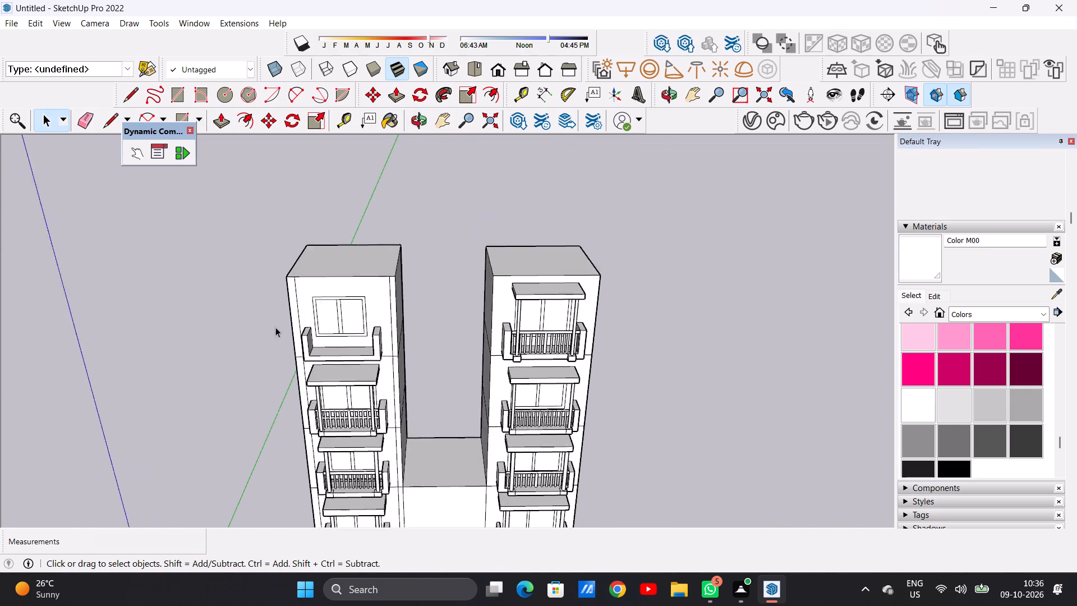
{"action": "scroll", "coordinate": [275, 327], "scroll_direction": "up", "scroll_amount": 12}
{"action": "middle_click_drag", "start_coordinate": [400, 353], "coordinate": [395, 421]}
{"action": "scroll", "coordinate": [406, 360], "scroll_direction": "down", "scroll_amount": 4}
{"action": "middle_click_drag", "start_coordinate": [399, 383], "coordinate": [398, 389]}
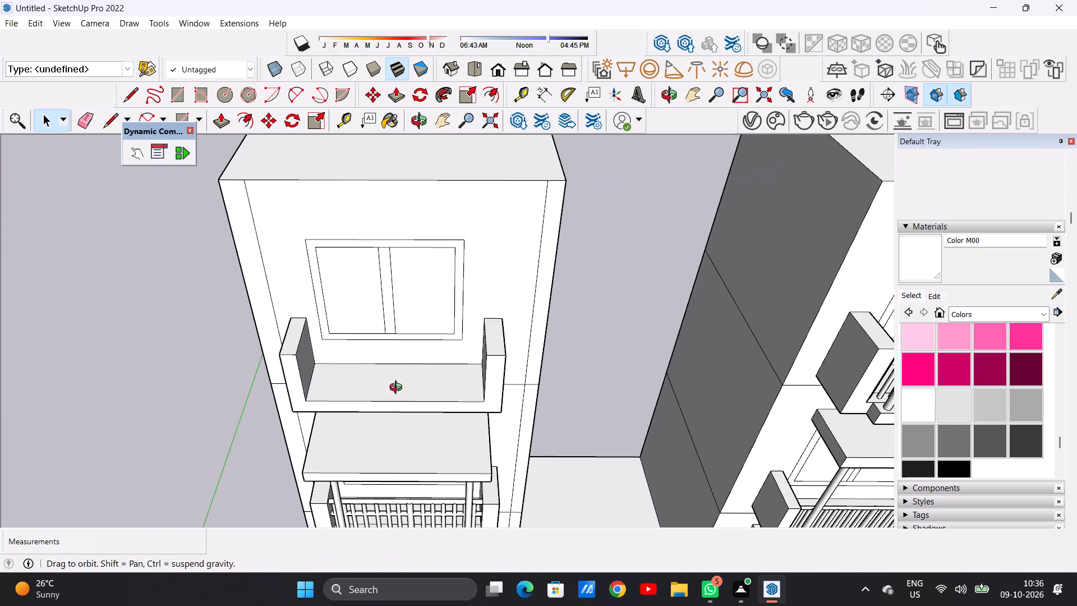
{"action": "middle_click_drag", "start_coordinate": [398, 389], "coordinate": [407, 442]}
{"action": "scroll", "coordinate": [407, 442], "scroll_direction": "up", "scroll_amount": 5}
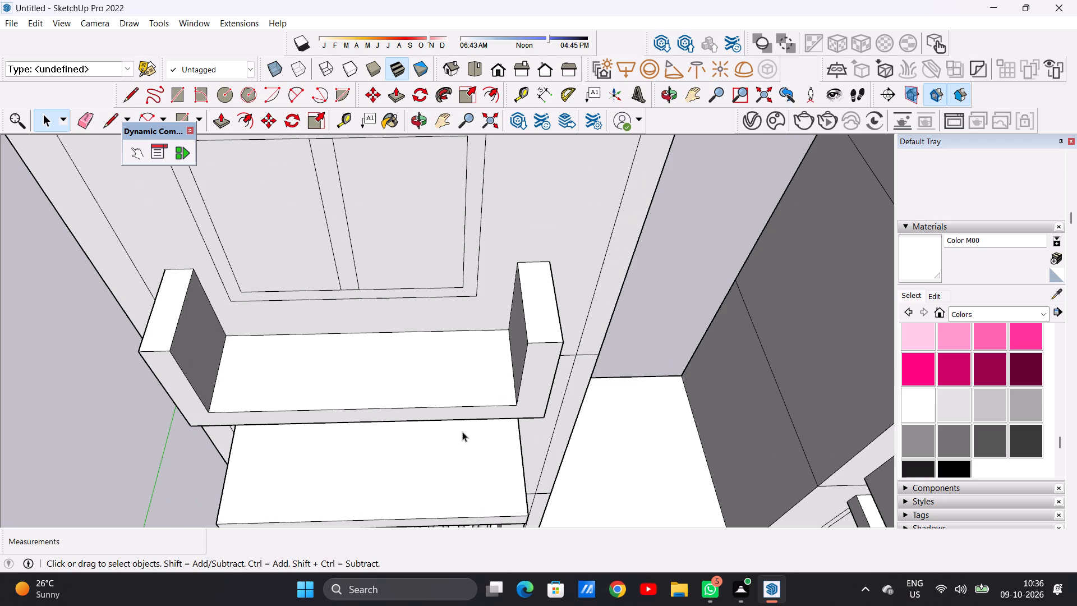
{"action": "key", "text": "l"}
{"action": "scroll", "coordinate": [242, 384], "scroll_direction": "up", "scroll_amount": 4}
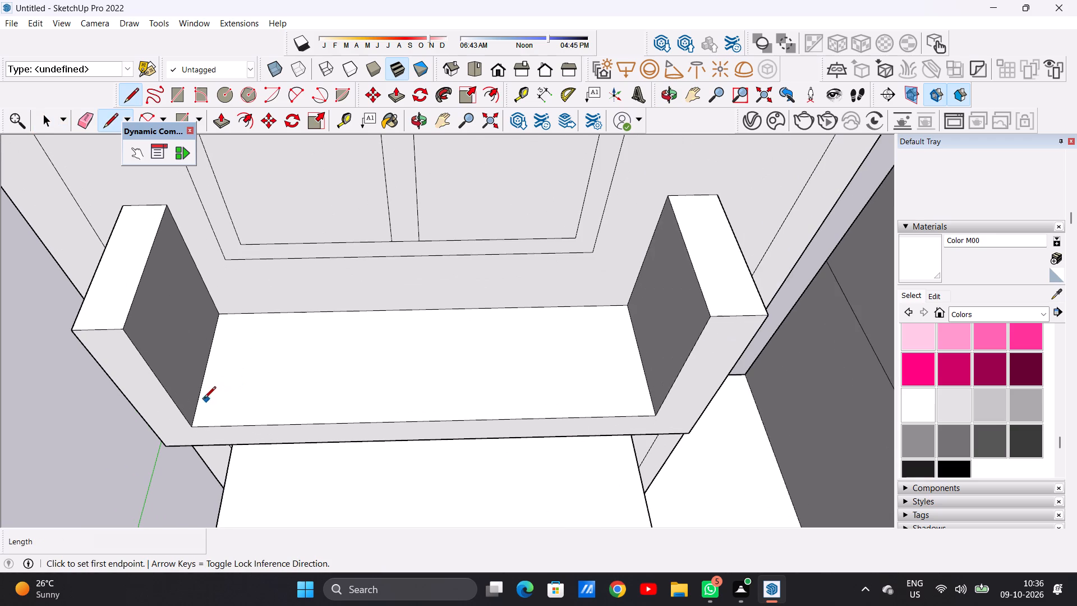
{"action": "left_click", "coordinate": [200, 400]}
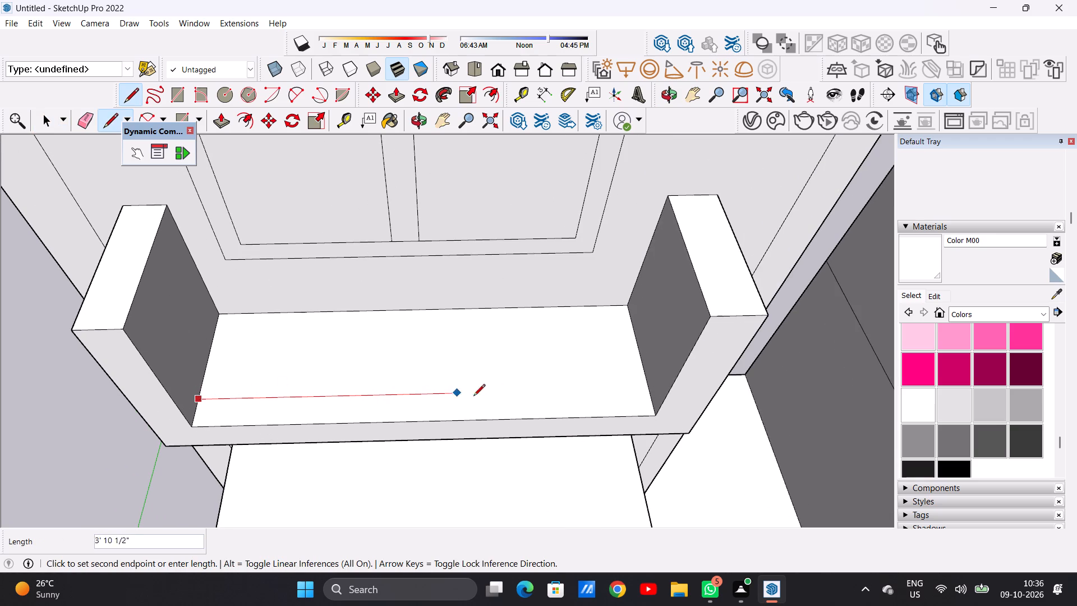
{"action": "left_click", "coordinate": [648, 389]}
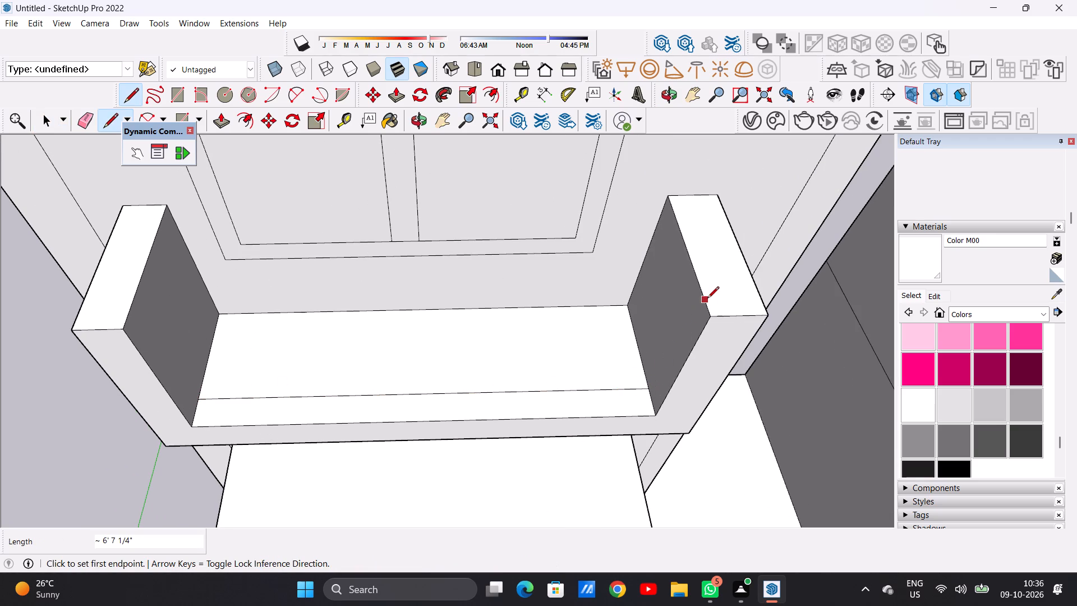
Draw a vertical line about 2' 3 13/16" long on the right arm's inner face, from its top edge to the floor line's end.
{"action": "scroll", "coordinate": [705, 295], "scroll_direction": "up", "scroll_amount": 7}
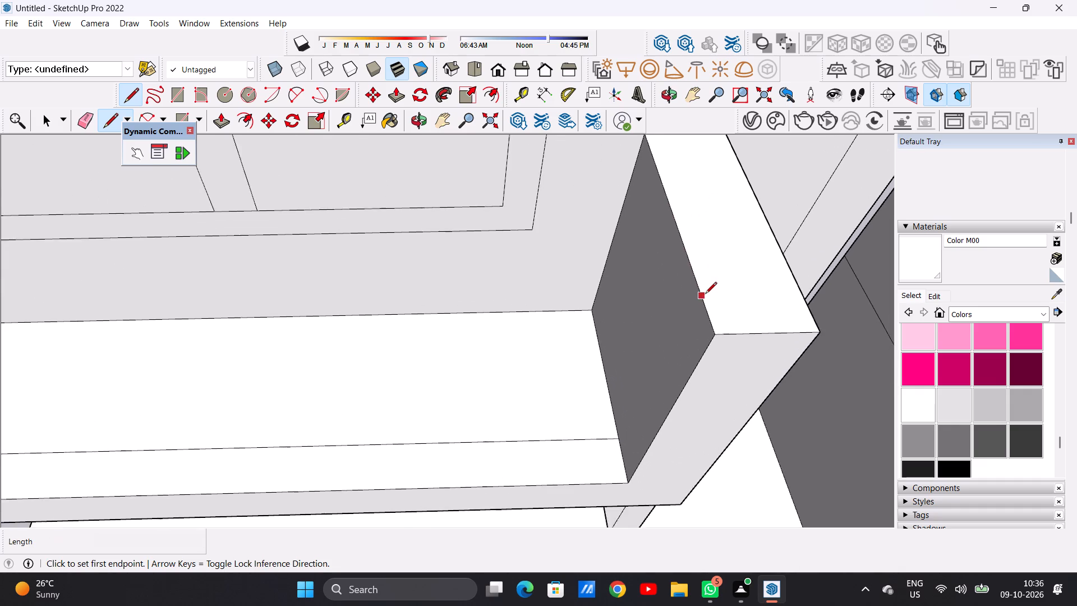
{"action": "scroll", "coordinate": [705, 295], "scroll_direction": "up", "scroll_amount": 2}
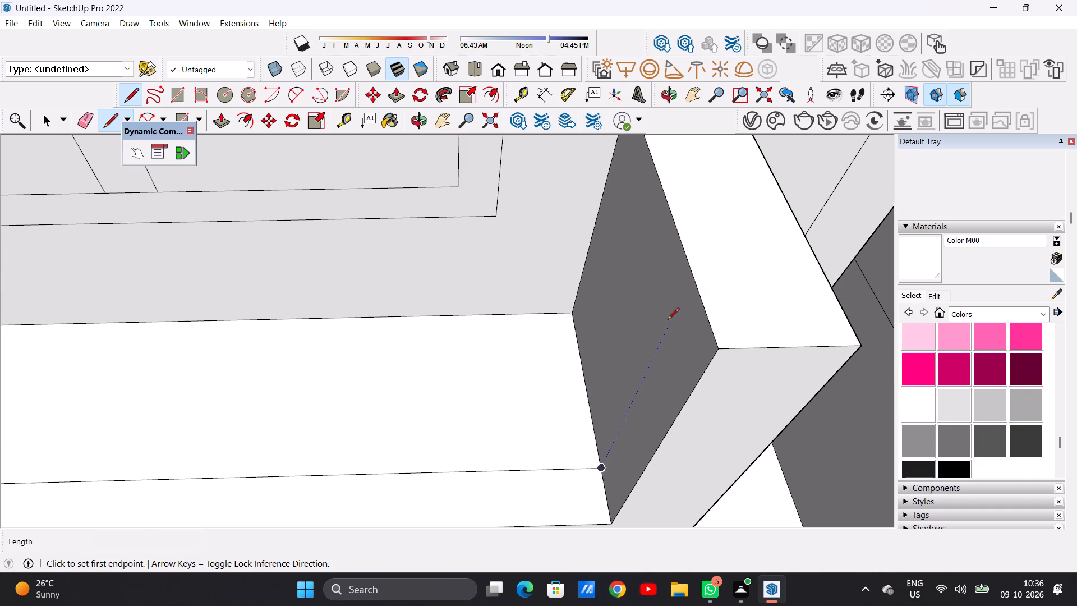
{"action": "left_click", "coordinate": [698, 281]}
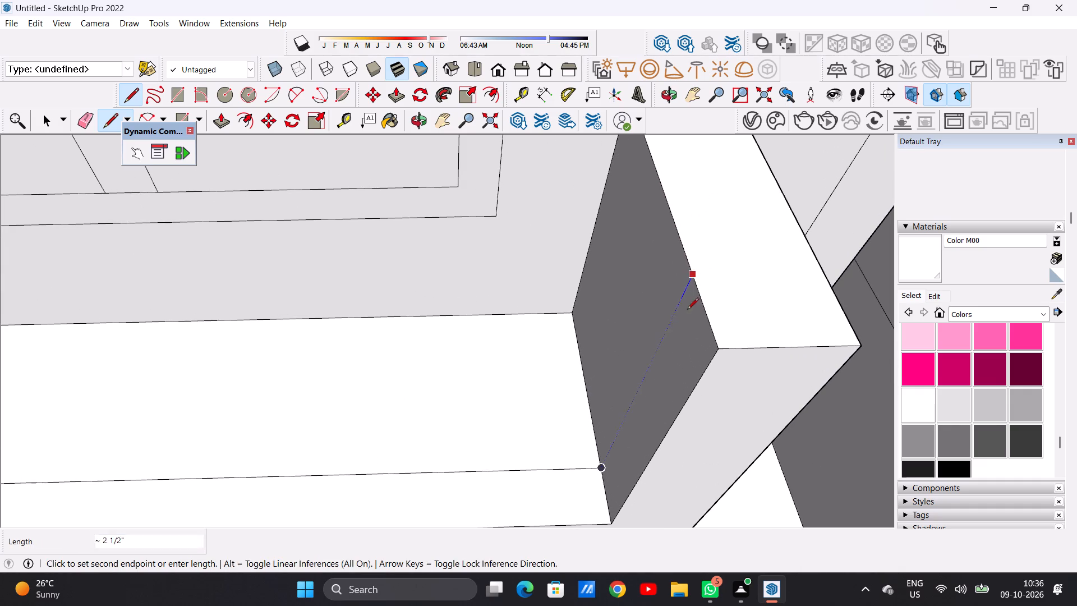
{"action": "left_click", "coordinate": [600, 461]}
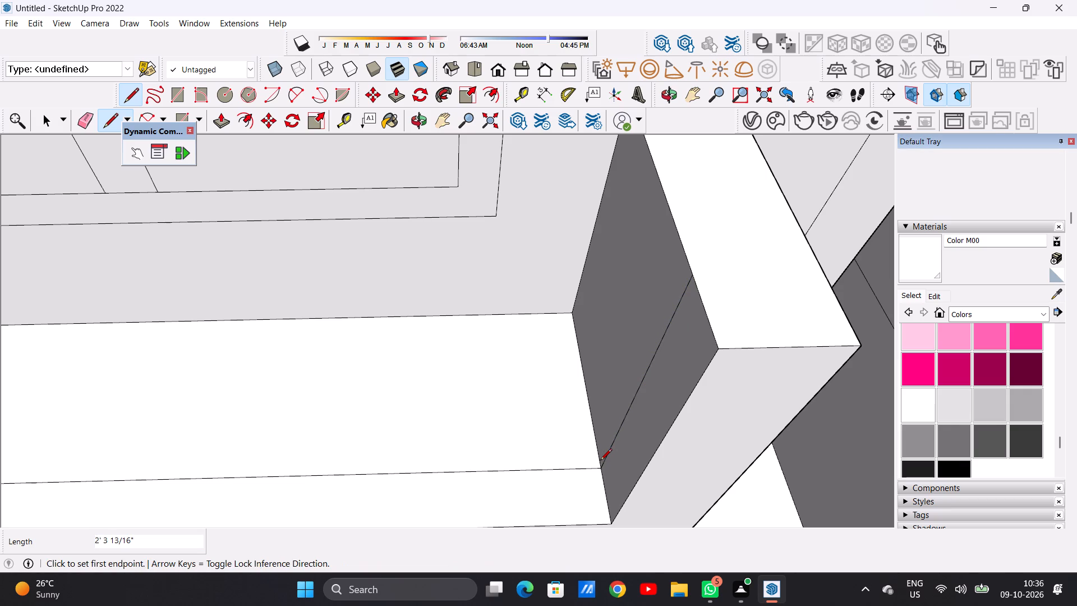
{"action": "key", "text": "space"}
Examine the new top-storey balcony against the finished balconies on the lower storeys and the other tower.
{"action": "middle_click_drag", "start_coordinate": [620, 442], "coordinate": [689, 357]}
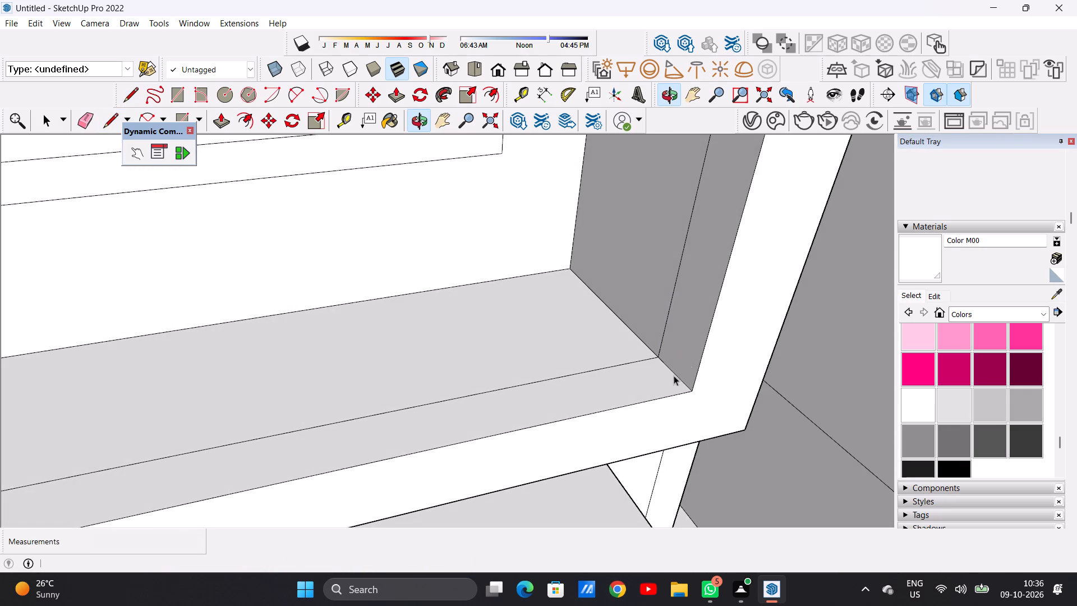
{"action": "scroll", "coordinate": [512, 469], "scroll_direction": "down", "scroll_amount": 12}
{"action": "scroll", "coordinate": [532, 404], "scroll_direction": "up", "scroll_amount": 12}
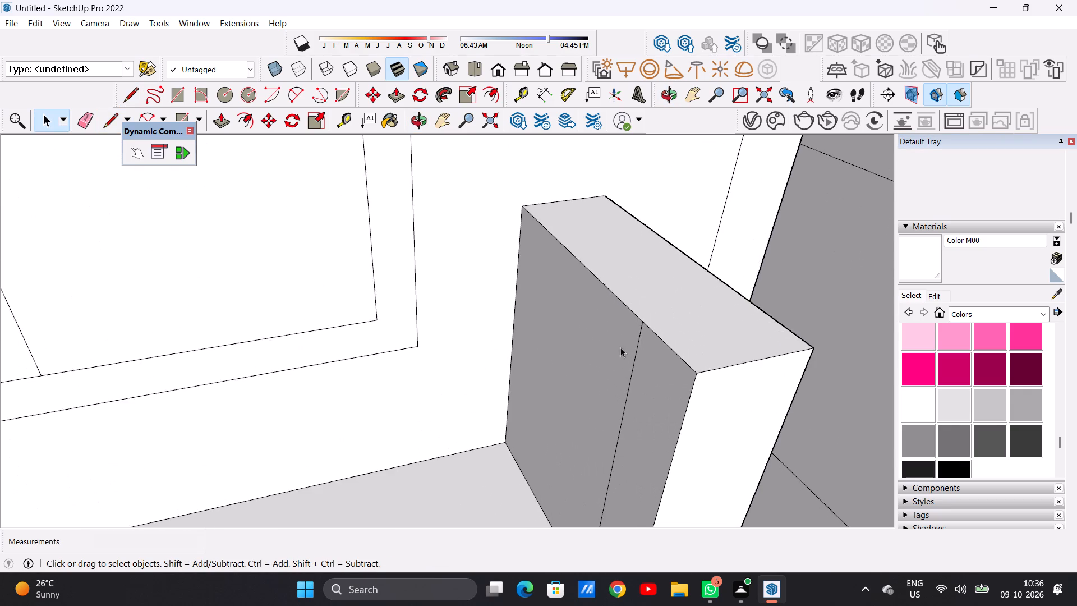
{"action": "scroll", "coordinate": [610, 382], "scroll_direction": "down", "scroll_amount": 8}
{"action": "scroll", "coordinate": [607, 366], "scroll_direction": "up", "scroll_amount": 1}
{"action": "scroll", "coordinate": [607, 365], "scroll_direction": "down", "scroll_amount": 16}
{"action": "scroll", "coordinate": [569, 447], "scroll_direction": "down", "scroll_amount": 1}
{"action": "middle_click_drag", "start_coordinate": [565, 449], "coordinate": [478, 413]}
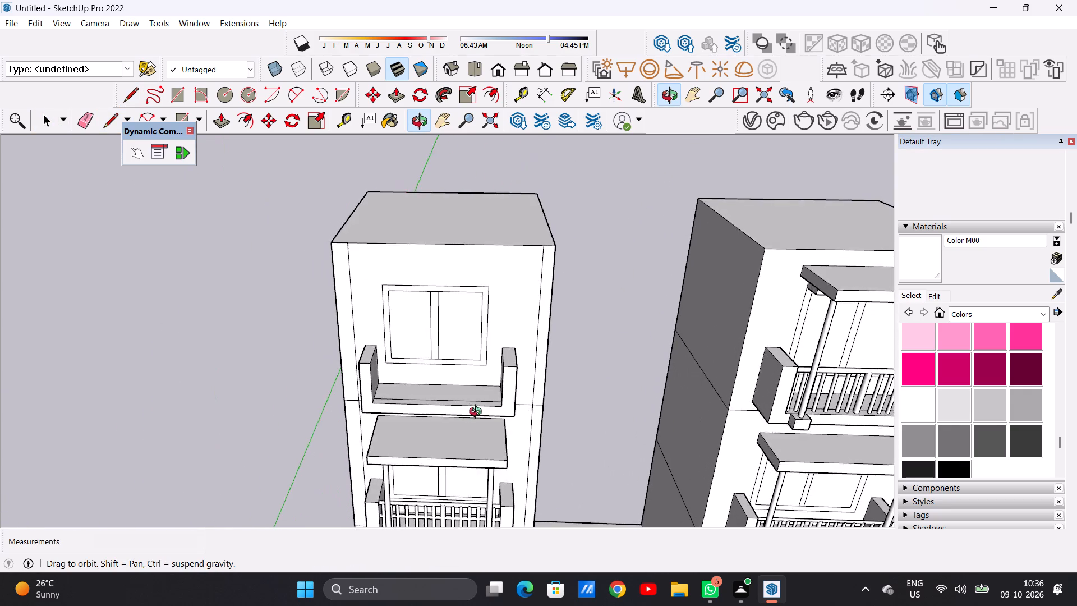
{"action": "middle_click_drag", "start_coordinate": [478, 413], "coordinate": [494, 460]}
{"action": "scroll", "coordinate": [452, 364], "scroll_direction": "down", "scroll_amount": 10}
{"action": "scroll", "coordinate": [461, 422], "scroll_direction": "up", "scroll_amount": 15}
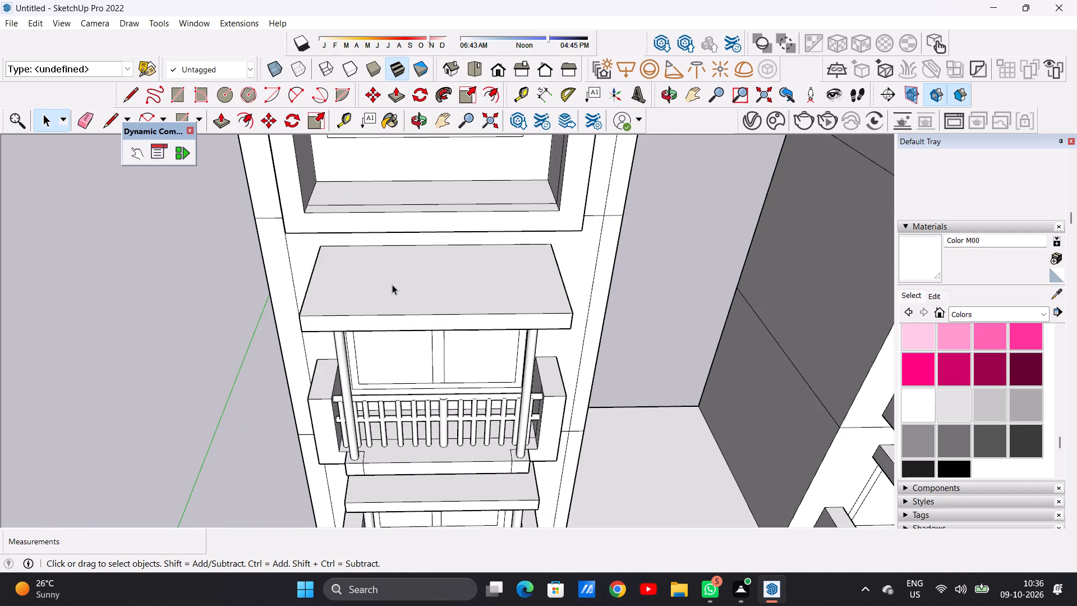
{"action": "middle_click_drag", "start_coordinate": [391, 282], "coordinate": [403, 379]}
{"action": "scroll", "coordinate": [436, 355], "scroll_direction": "down", "scroll_amount": 10}
{"action": "middle_click_drag", "start_coordinate": [421, 344], "coordinate": [426, 328]}
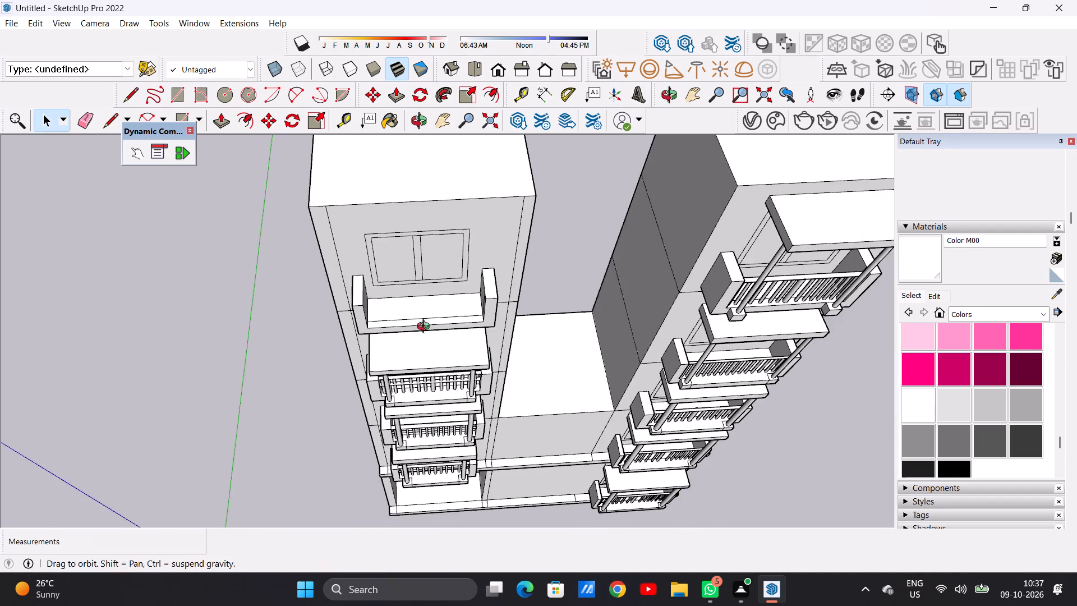
{"action": "middle_click_drag", "start_coordinate": [426, 328], "coordinate": [495, 284]}
{"action": "scroll", "coordinate": [357, 400], "scroll_direction": "down", "scroll_amount": 9}
{"action": "middle_click_drag", "start_coordinate": [411, 333], "coordinate": [297, 258]}
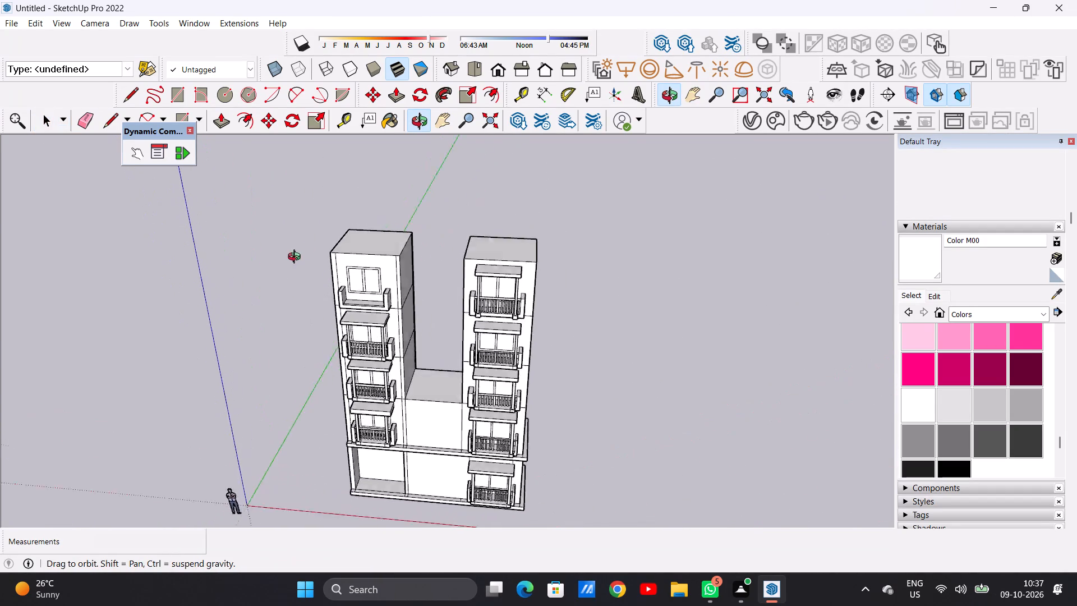
{"action": "middle_click_drag", "start_coordinate": [297, 258], "coordinate": [349, 224]}
Draw a narrow rectangular strip about 5' 4 1/8" wide directly above the top-storey window frame, matching the frame's width.
{"action": "scroll", "coordinate": [367, 284], "scroll_direction": "up", "scroll_amount": 10}
{"action": "scroll", "coordinate": [334, 407], "scroll_direction": "down", "scroll_amount": 7}
{"action": "middle_click_drag", "start_coordinate": [375, 385], "coordinate": [374, 332]}
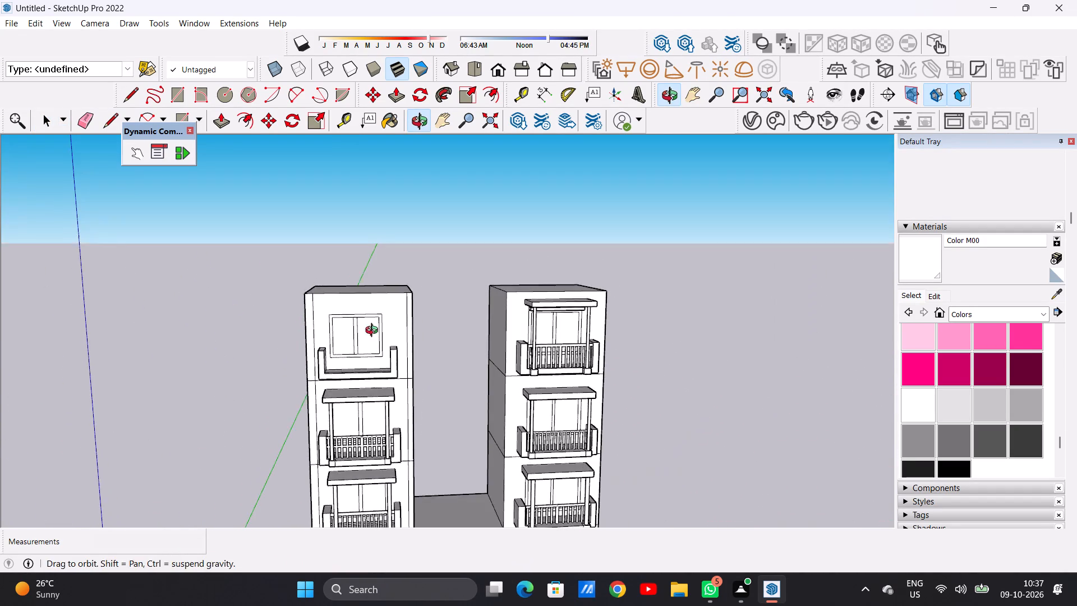
{"action": "middle_click_drag", "start_coordinate": [374, 332], "coordinate": [374, 330]}
{"action": "scroll", "coordinate": [366, 324], "scroll_direction": "up", "scroll_amount": 10}
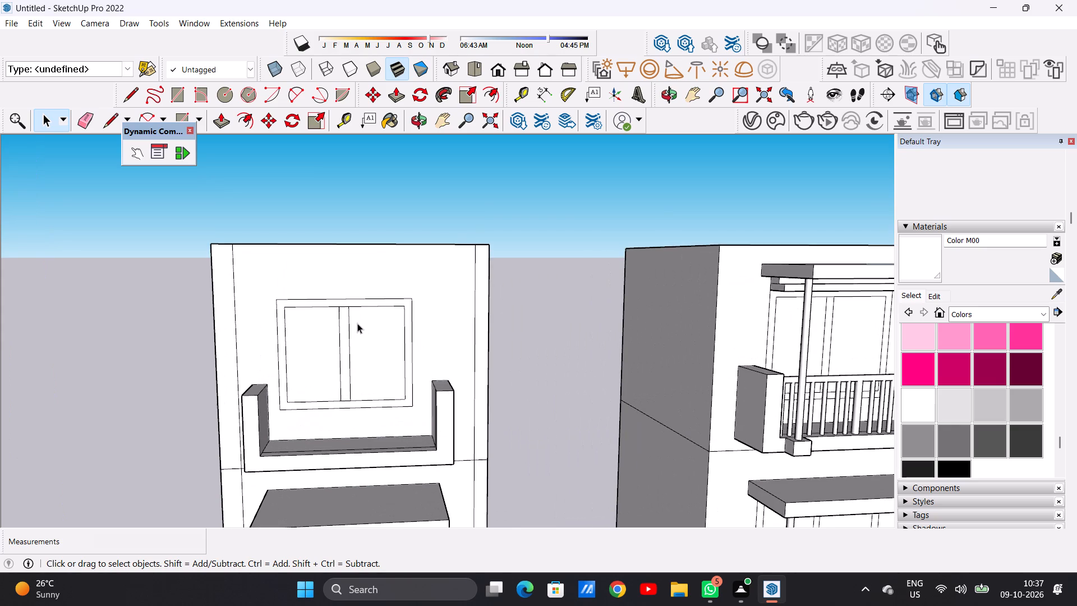
{"action": "key", "text": "l"}
{"action": "scroll", "coordinate": [317, 303], "scroll_direction": "up", "scroll_amount": 6}
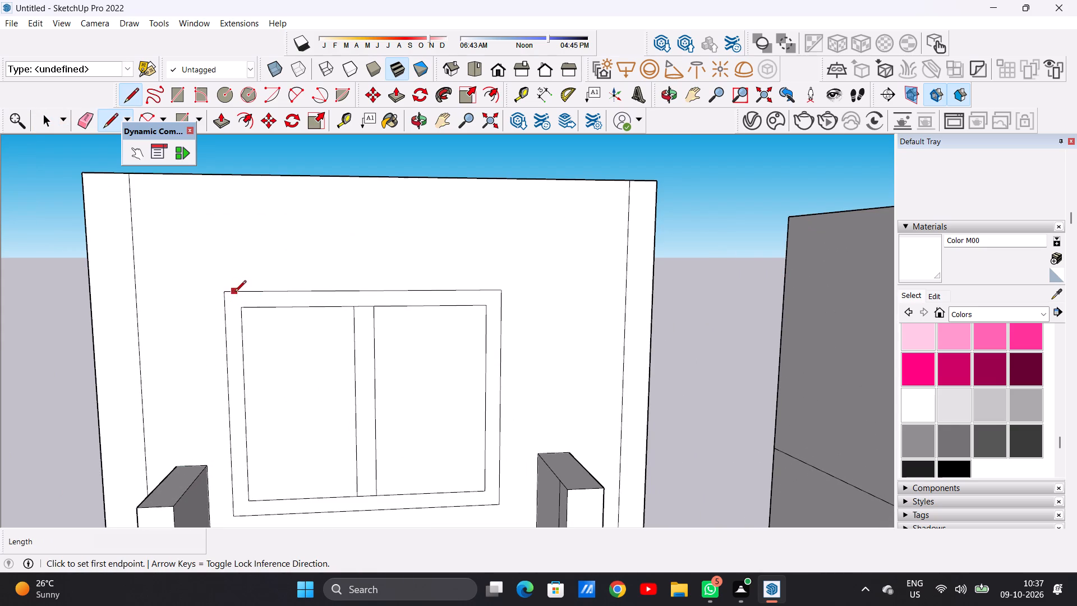
{"action": "left_click", "coordinate": [223, 291]}
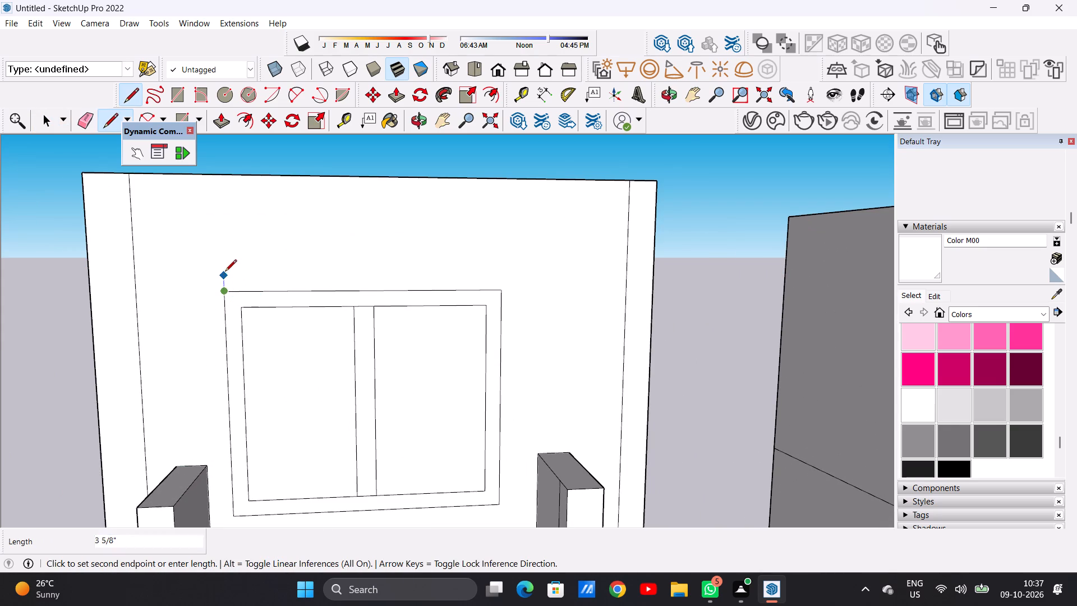
{"action": "left_click", "coordinate": [224, 263]}
{"action": "key", "text": "space"}
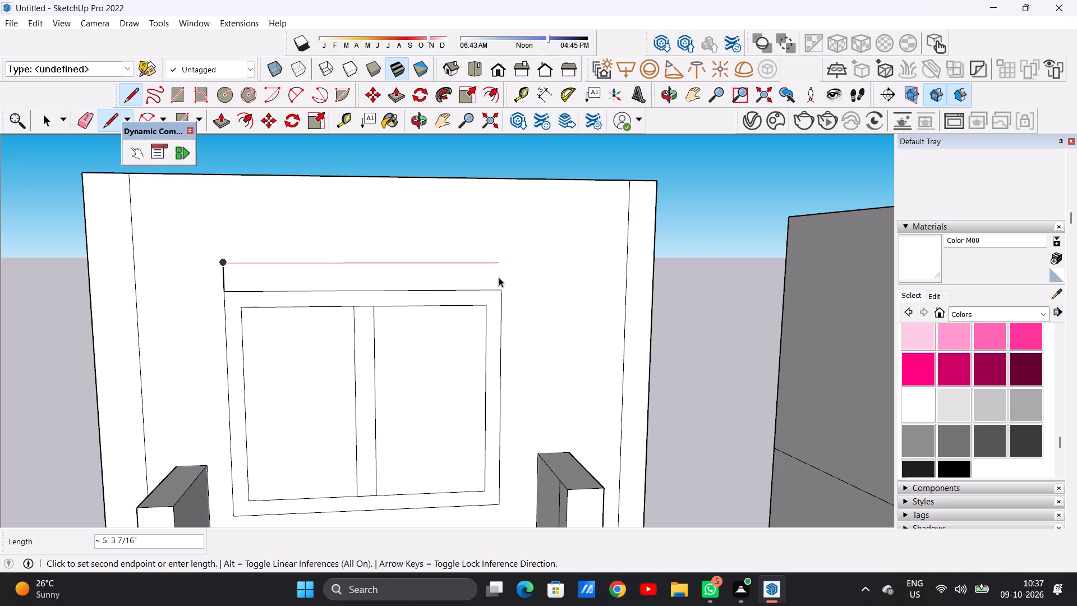
{"action": "type", "text": "L"}
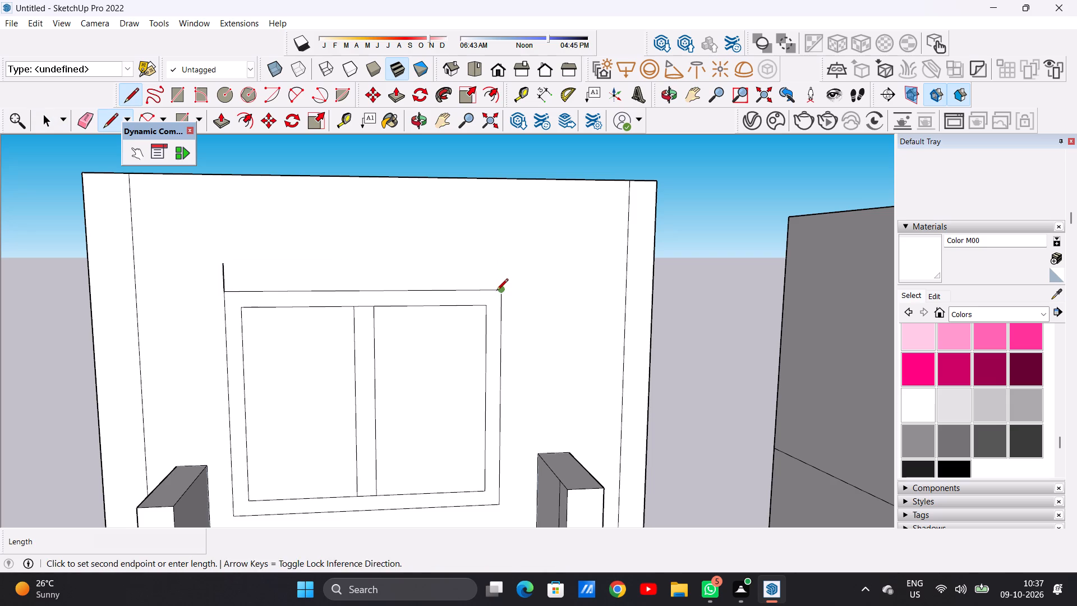
{"action": "left_click", "coordinate": [496, 291]}
{"action": "left_click", "coordinate": [501, 260]}
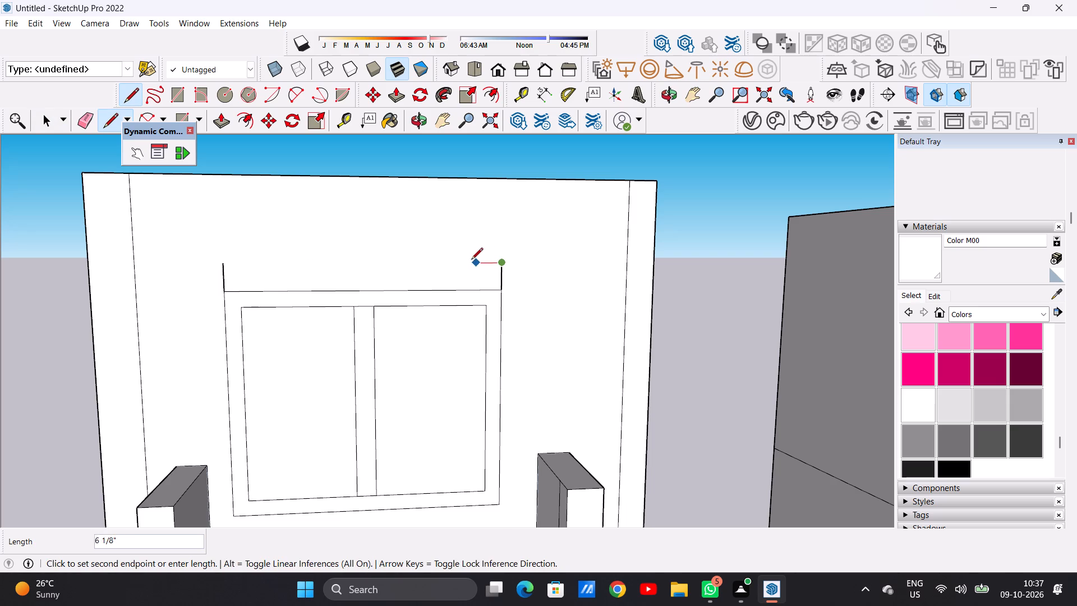
{"action": "left_click", "coordinate": [227, 268]}
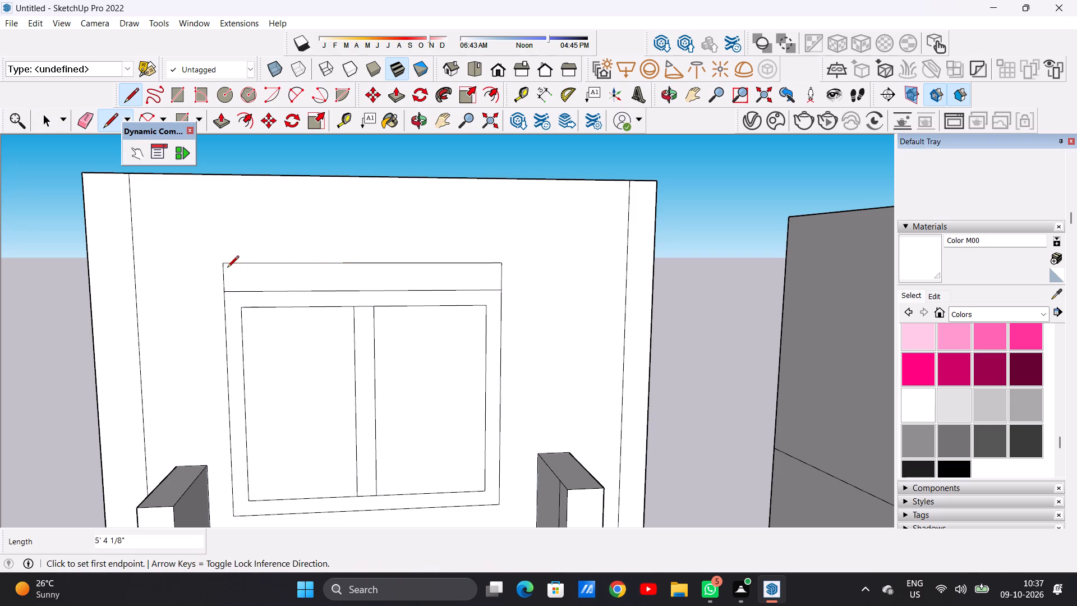
Draw a horizontal line across the strip above the top-storey window, splitting it into an upper and a lower band.
{"action": "left_click", "coordinate": [224, 278]}
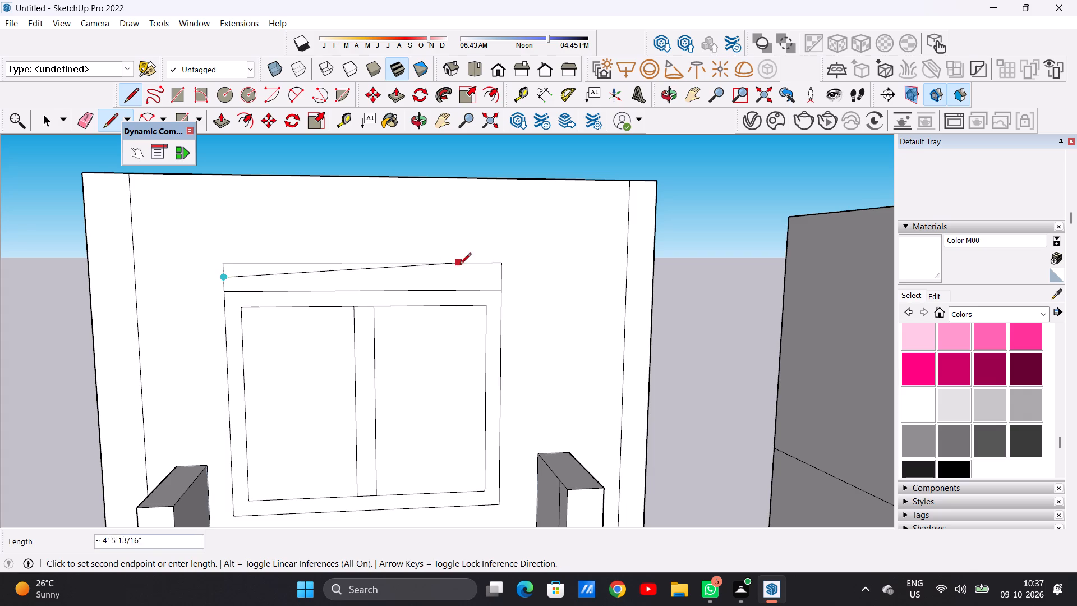
{"action": "left_click", "coordinate": [500, 275]}
{"action": "key", "text": "space"}
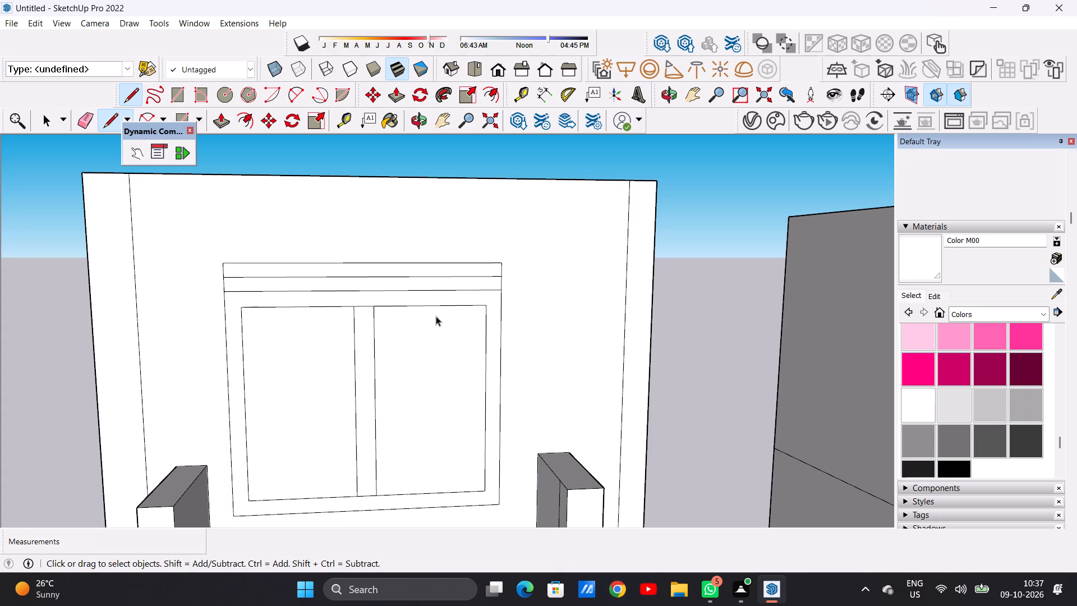
Push/Pull the upper band above the top-storey window outward about 6 5/16".
{"action": "scroll", "coordinate": [410, 292], "scroll_direction": "down", "scroll_amount": 6}
{"action": "middle_click_drag", "start_coordinate": [459, 288], "coordinate": [400, 301]}
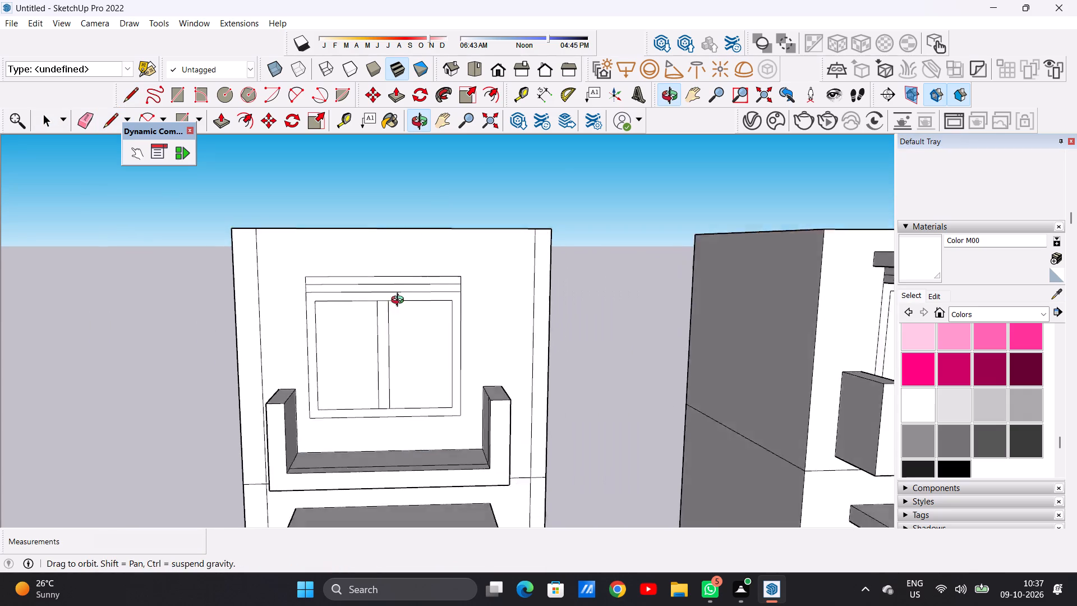
{"action": "middle_click_drag", "start_coordinate": [400, 301], "coordinate": [298, 312]}
{"action": "scroll", "coordinate": [428, 270], "scroll_direction": "up", "scroll_amount": 13}
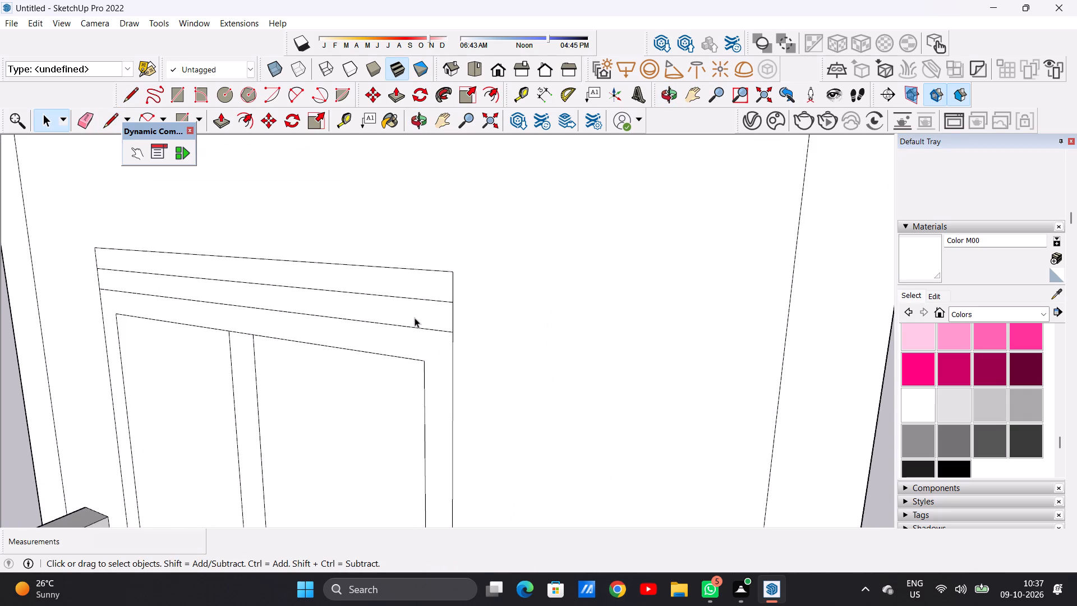
{"action": "key", "text": "p"}
{"action": "scroll", "coordinate": [439, 289], "scroll_direction": "up", "scroll_amount": 5}
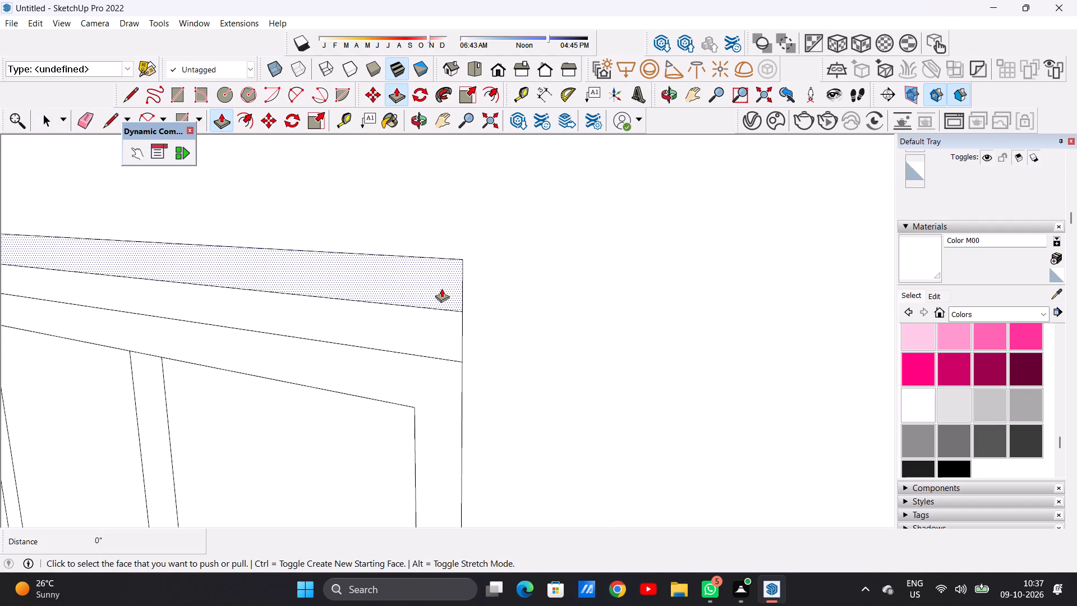
{"action": "left_click", "coordinate": [441, 288]}
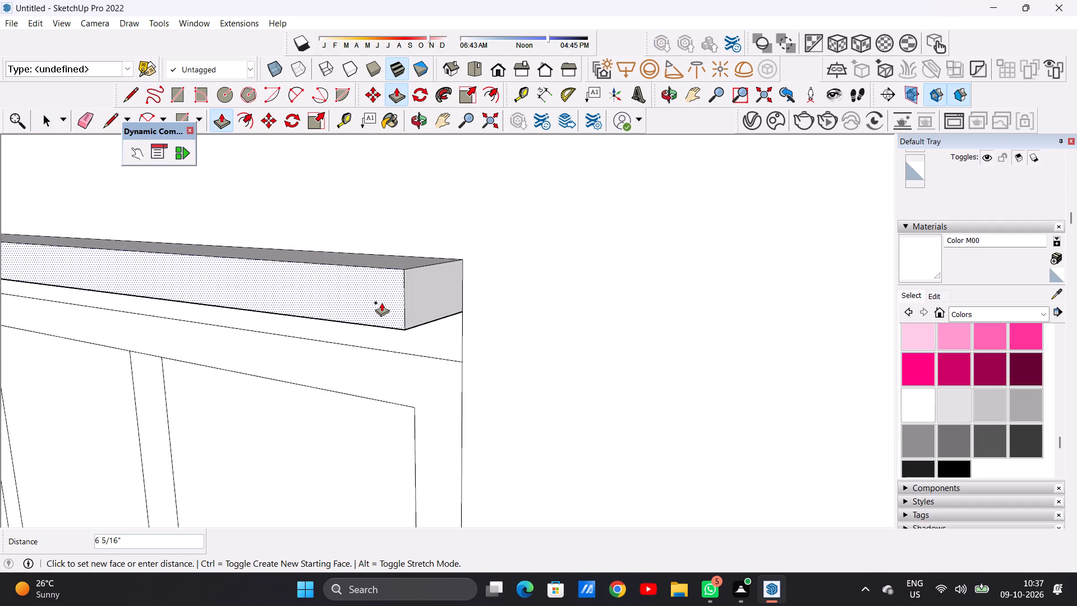
{"action": "left_click", "coordinate": [384, 300]}
Push/Pull the lower band outward about 8 1/8" so it projects further than the upper band.
{"action": "scroll", "coordinate": [384, 281], "scroll_direction": "down", "scroll_amount": 12}
{"action": "middle_click_drag", "start_coordinate": [412, 305], "coordinate": [339, 340]}
{"action": "scroll", "coordinate": [367, 304], "scroll_direction": "up", "scroll_amount": 11}
{"action": "left_click", "coordinate": [366, 302]}
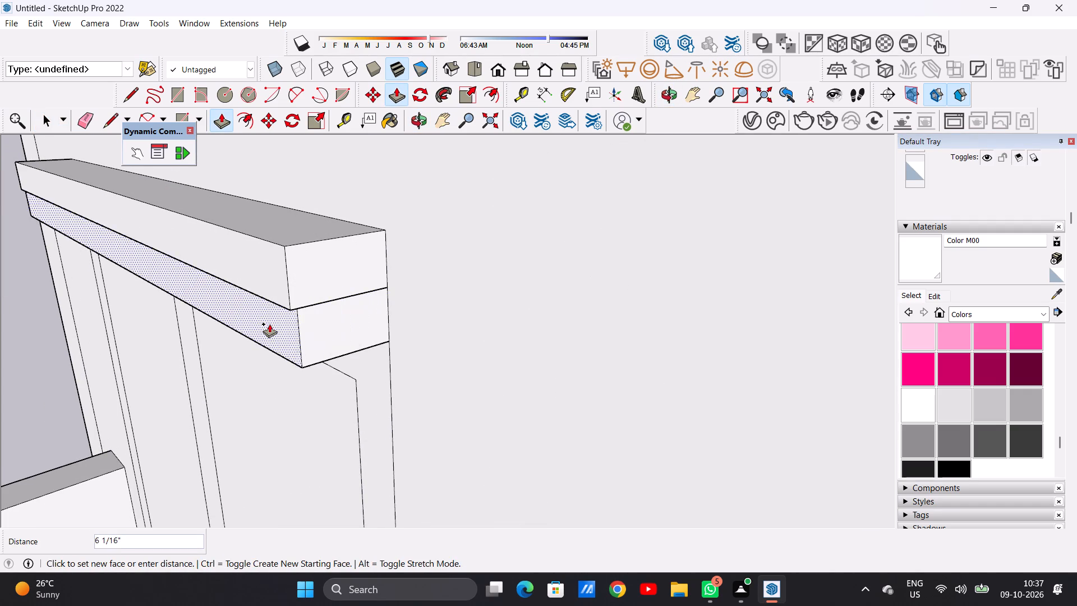
{"action": "left_click", "coordinate": [236, 337]}
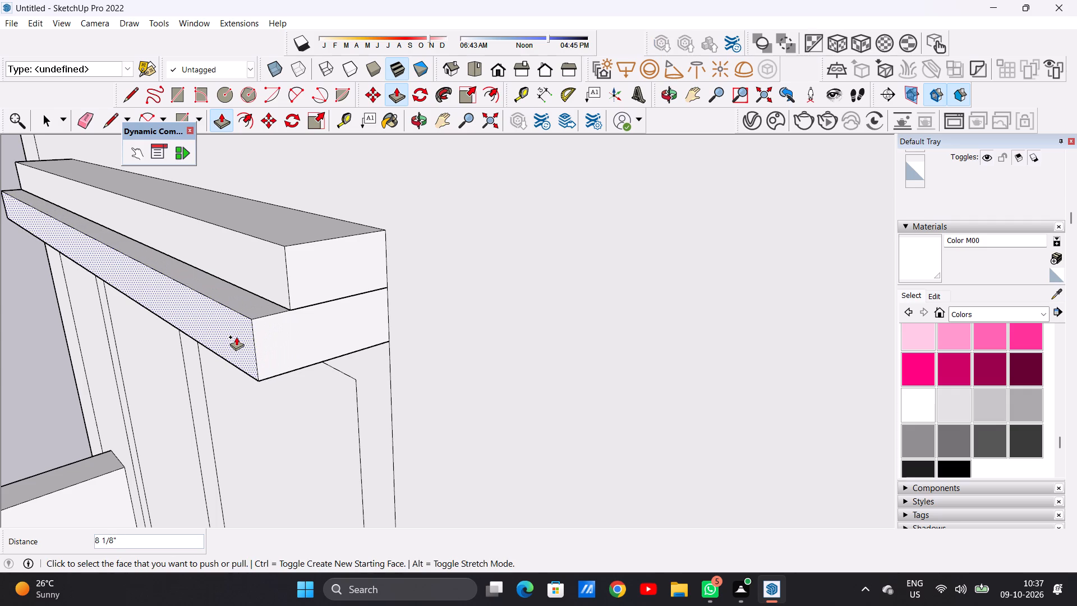
{"action": "key", "text": "space"}
Examine the stepped window head against the balconies and canopies on the lower storeys and the other tower.
{"action": "scroll", "coordinate": [452, 353], "scroll_direction": "down", "scroll_amount": 18}
{"action": "middle_click_drag", "start_coordinate": [398, 320], "coordinate": [395, 319]}
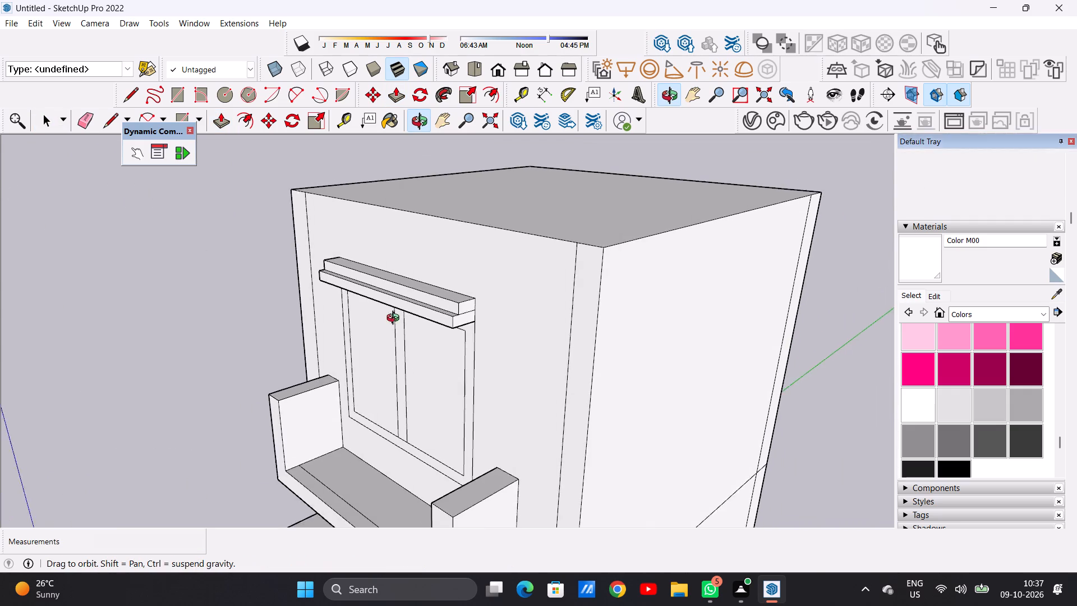
{"action": "middle_click_drag", "start_coordinate": [395, 319], "coordinate": [551, 291]}
{"action": "scroll", "coordinate": [528, 309], "scroll_direction": "down", "scroll_amount": 10}
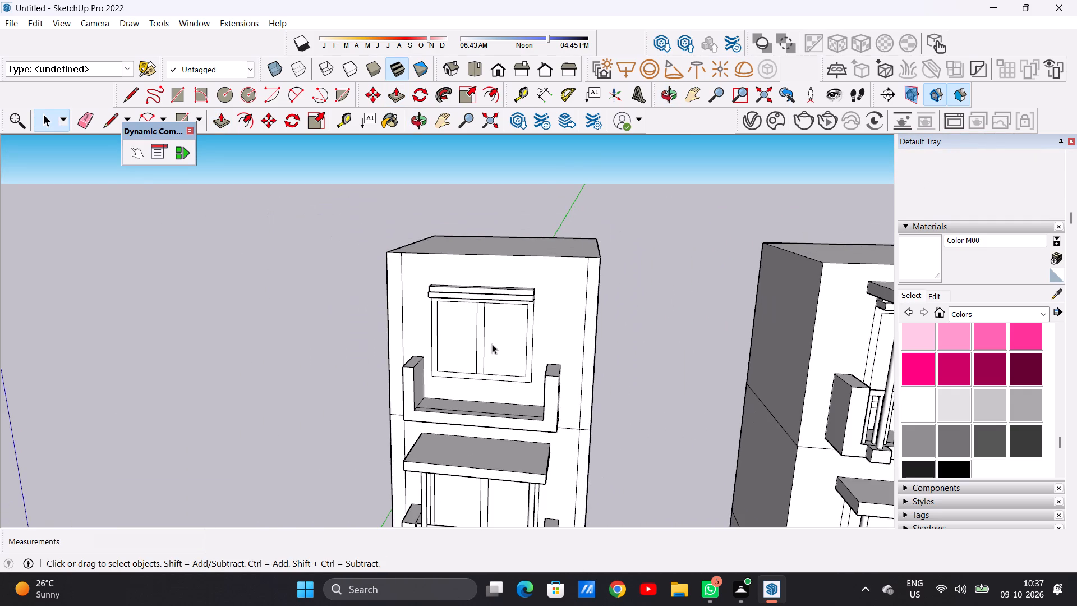
{"action": "scroll", "coordinate": [486, 378], "scroll_direction": "down", "scroll_amount": 3}
{"action": "middle_click_drag", "start_coordinate": [491, 444], "coordinate": [493, 303]}
{"action": "scroll", "coordinate": [467, 462], "scroll_direction": "up", "scroll_amount": 7}
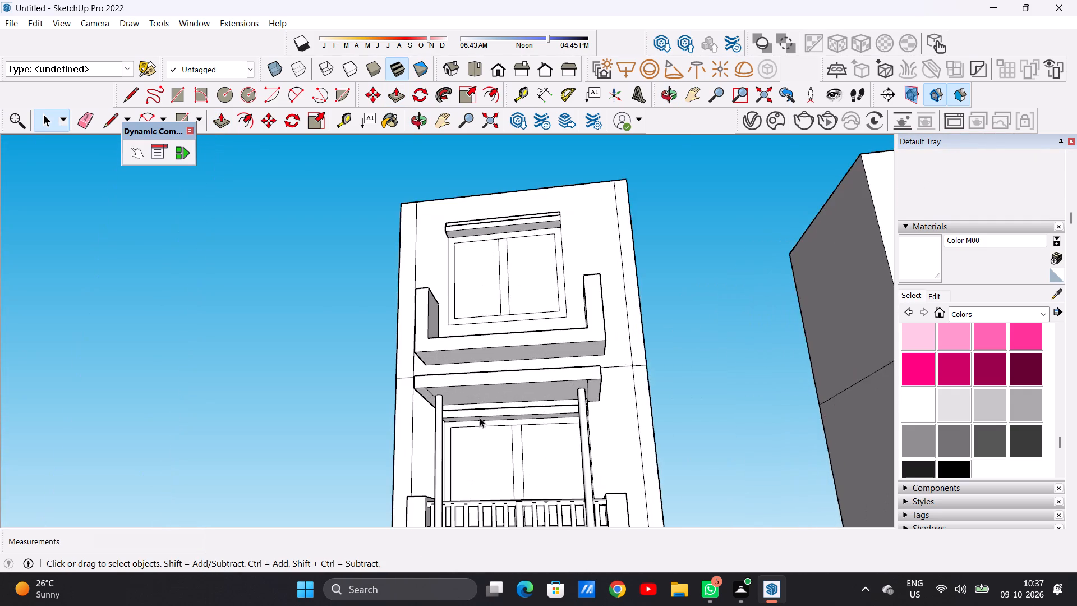
{"action": "scroll", "coordinate": [482, 410], "scroll_direction": "up", "scroll_amount": 7}
{"action": "scroll", "coordinate": [459, 424], "scroll_direction": "down", "scroll_amount": 18}
{"action": "middle_click_drag", "start_coordinate": [479, 347], "coordinate": [501, 454]}
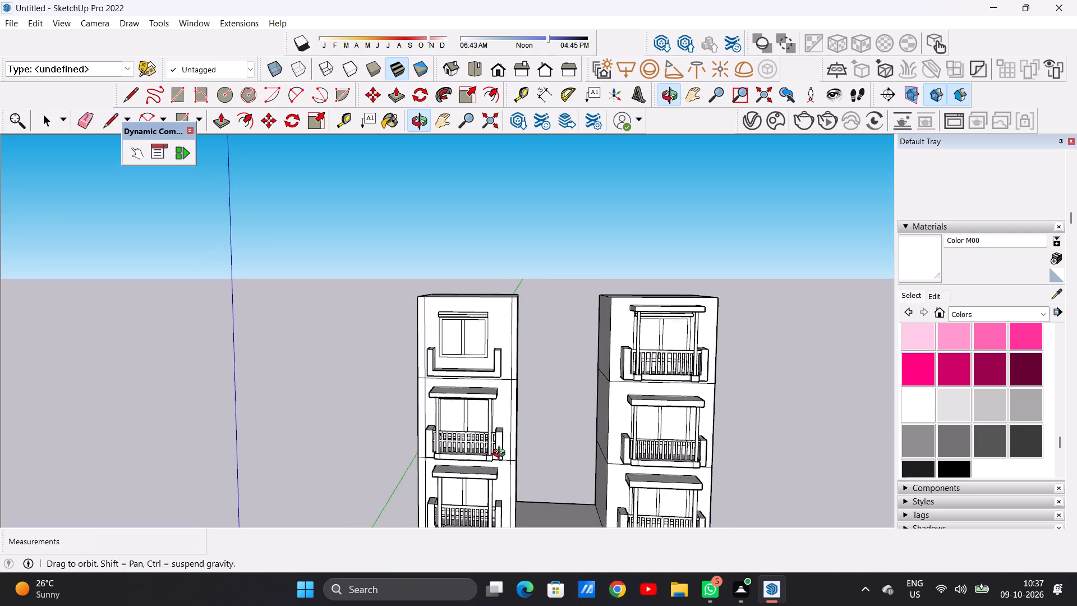
{"action": "middle_click_drag", "start_coordinate": [501, 454], "coordinate": [504, 460]}
Draw a rectangle about 6' 2 7/16" by 6 13/16" on the wall directly above the window head, overhanging it at both ends.
{"action": "scroll", "coordinate": [468, 323], "scroll_direction": "up", "scroll_amount": 14}
{"action": "middle_click_drag", "start_coordinate": [471, 309], "coordinate": [474, 387]}
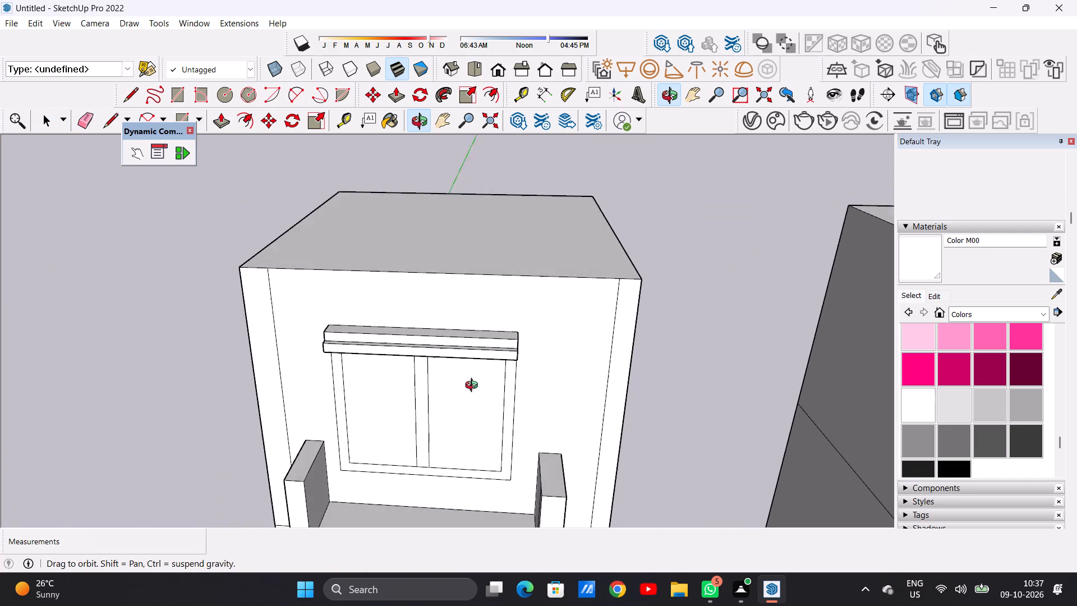
{"action": "middle_click_drag", "start_coordinate": [474, 387], "coordinate": [477, 402]}
{"action": "scroll", "coordinate": [507, 343], "scroll_direction": "up", "scroll_amount": 6}
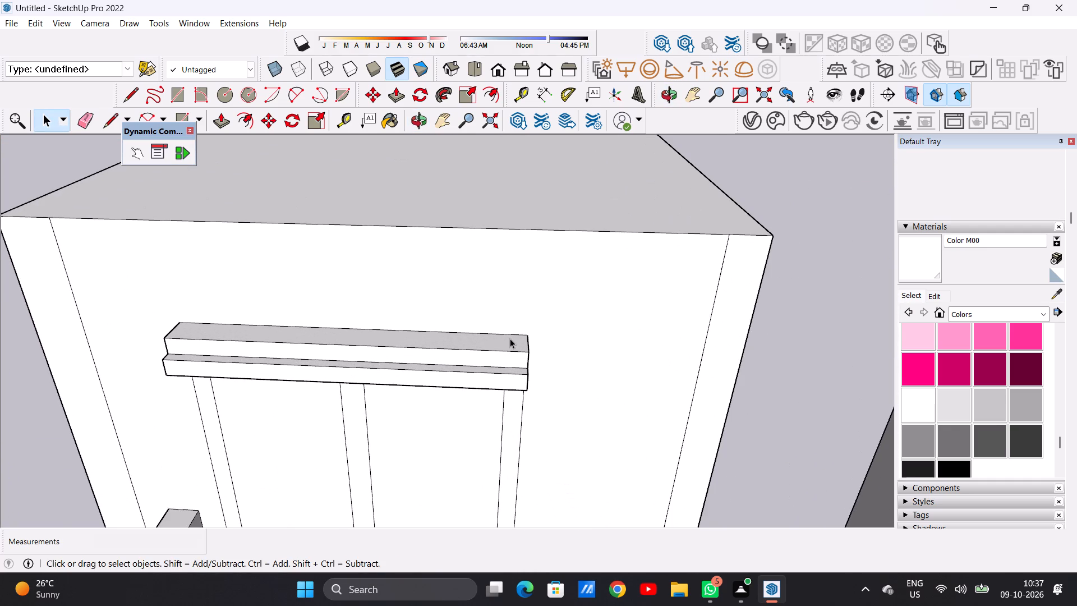
{"action": "key", "text": "r"}
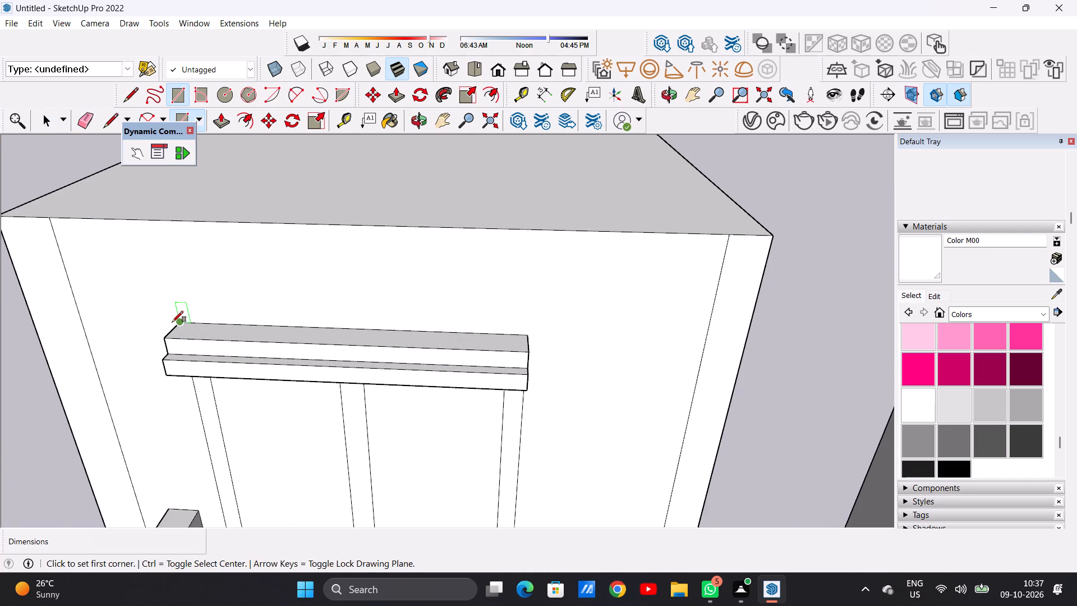
{"action": "scroll", "coordinate": [188, 323], "scroll_direction": "up", "scroll_amount": 7}
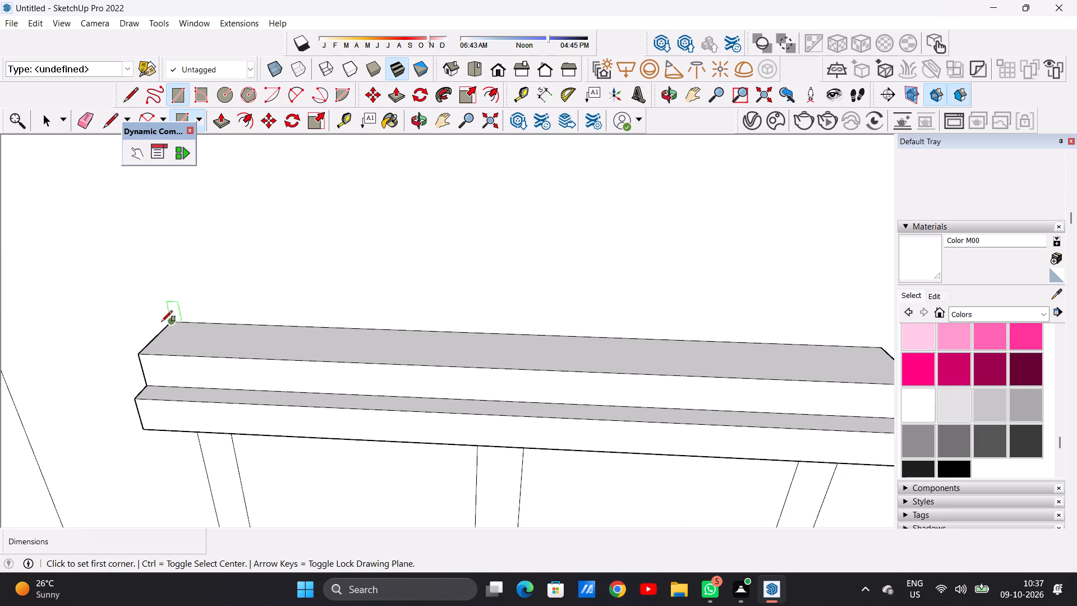
{"action": "left_click", "coordinate": [121, 318]}
{"action": "scroll", "coordinate": [275, 331], "scroll_direction": "down", "scroll_amount": 9}
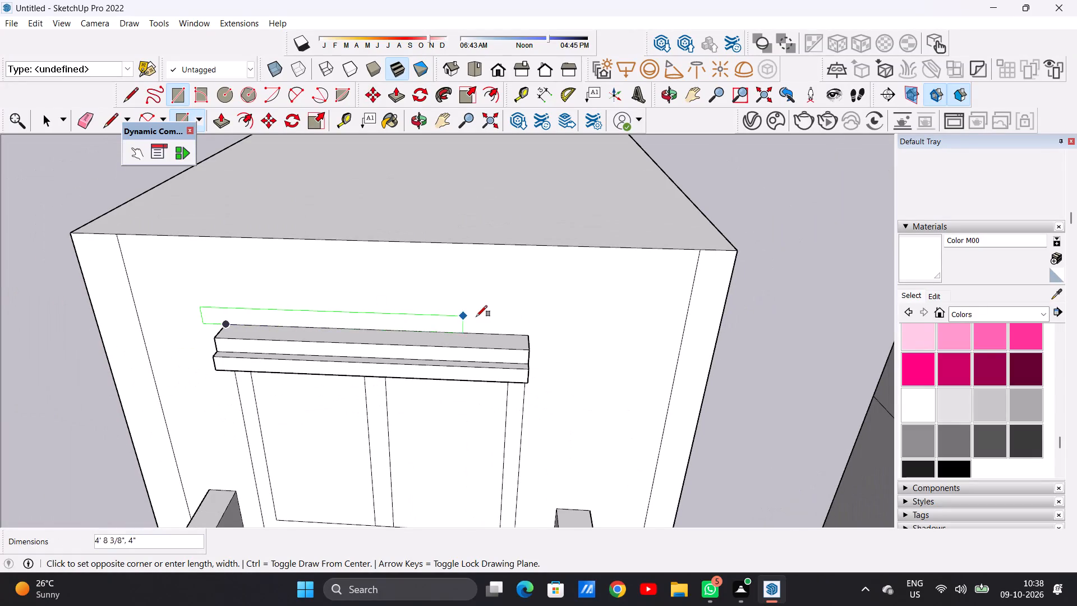
{"action": "left_click", "coordinate": [551, 332]}
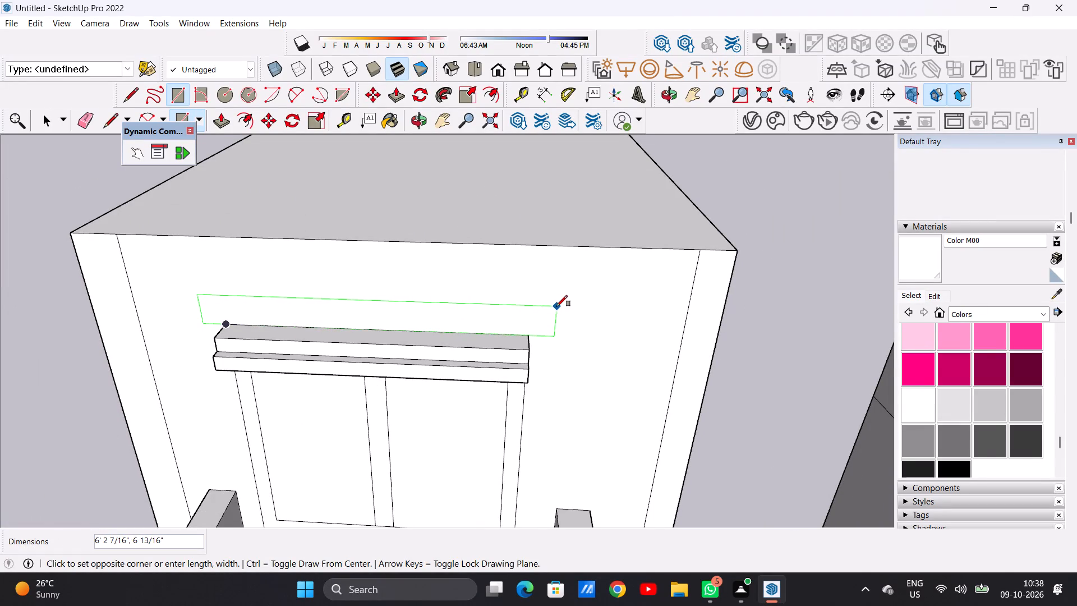
{"action": "left_click", "coordinate": [556, 306]}
{"action": "key", "text": "space"}
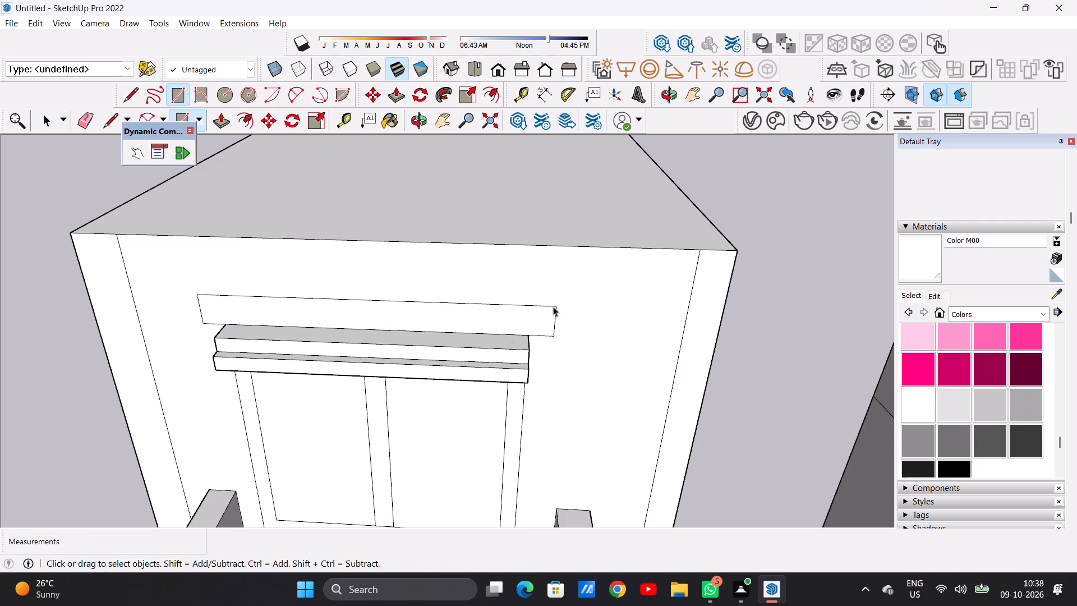
Push/Pull the rectangle above the window head outward about 3' 2" to form the top-storey canopy slab.
{"action": "scroll", "coordinate": [478, 369], "scroll_direction": "down", "scroll_amount": 13}
{"action": "middle_click_drag", "start_coordinate": [503, 429], "coordinate": [413, 358]}
{"action": "scroll", "coordinate": [478, 341], "scroll_direction": "up", "scroll_amount": 2}
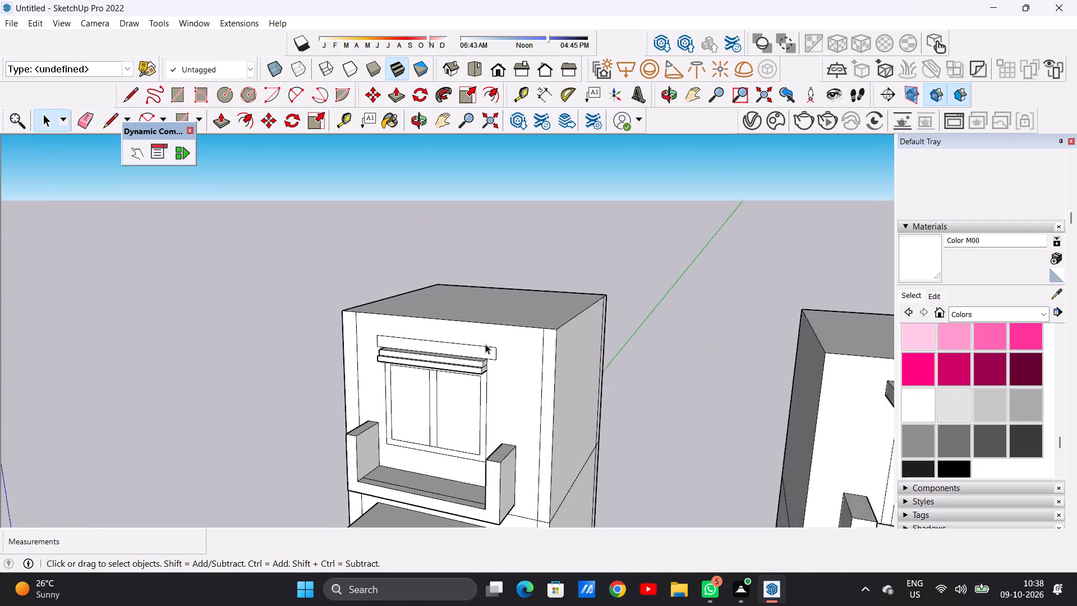
{"action": "scroll", "coordinate": [485, 344], "scroll_direction": "up", "scroll_amount": 8}
{"action": "key", "text": "p"}
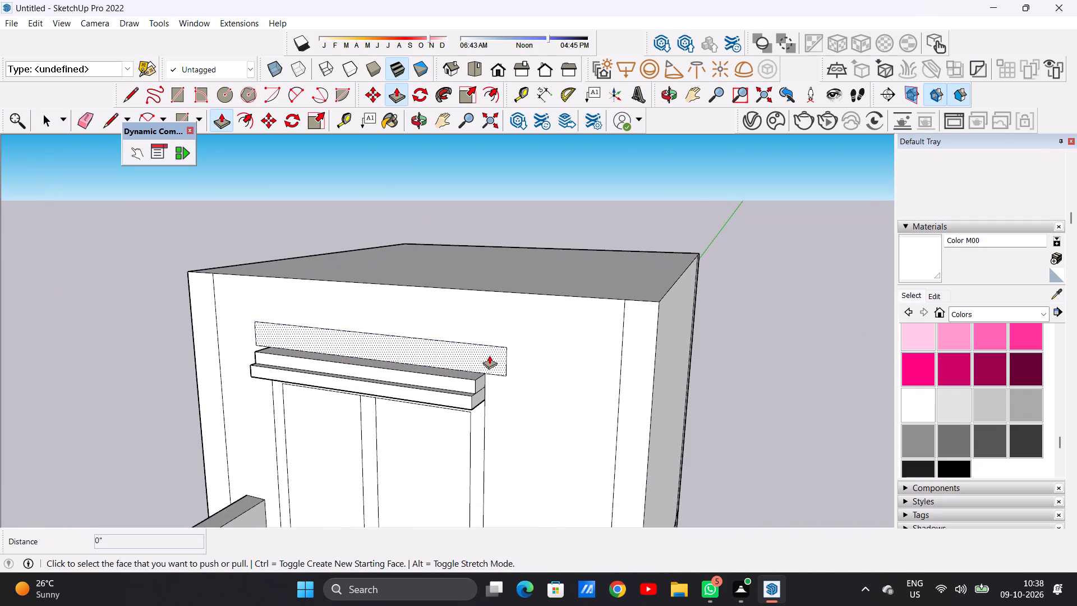
{"action": "left_click", "coordinate": [489, 355]}
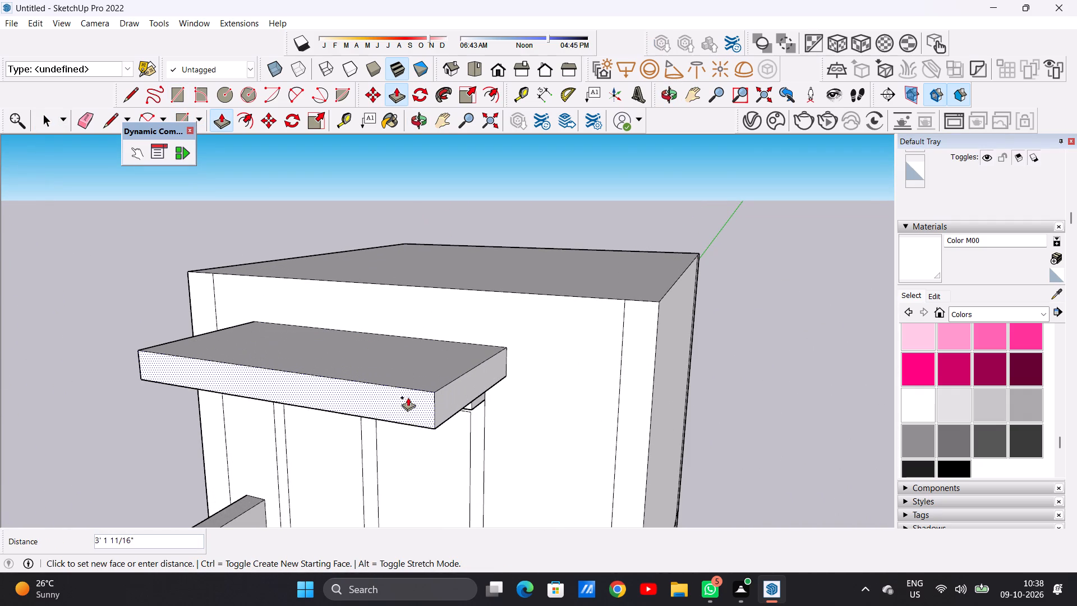
{"action": "left_click", "coordinate": [393, 414]}
{"action": "key", "text": "space"}
Examine the top-storey canopy and balcony against the finished balconies on the lower storeys and the other tower.
{"action": "scroll", "coordinate": [499, 378], "scroll_direction": "down", "scroll_amount": 4}
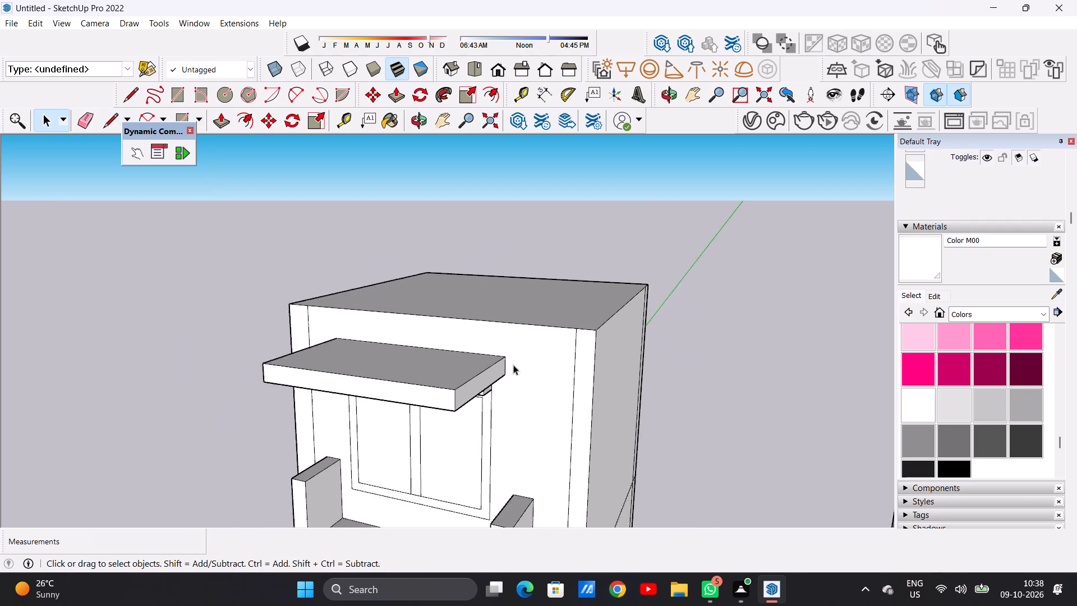
{"action": "scroll", "coordinate": [513, 365], "scroll_direction": "down", "scroll_amount": 15}
{"action": "middle_click_drag", "start_coordinate": [468, 417], "coordinate": [553, 479]}
{"action": "scroll", "coordinate": [498, 408], "scroll_direction": "up", "scroll_amount": 4}
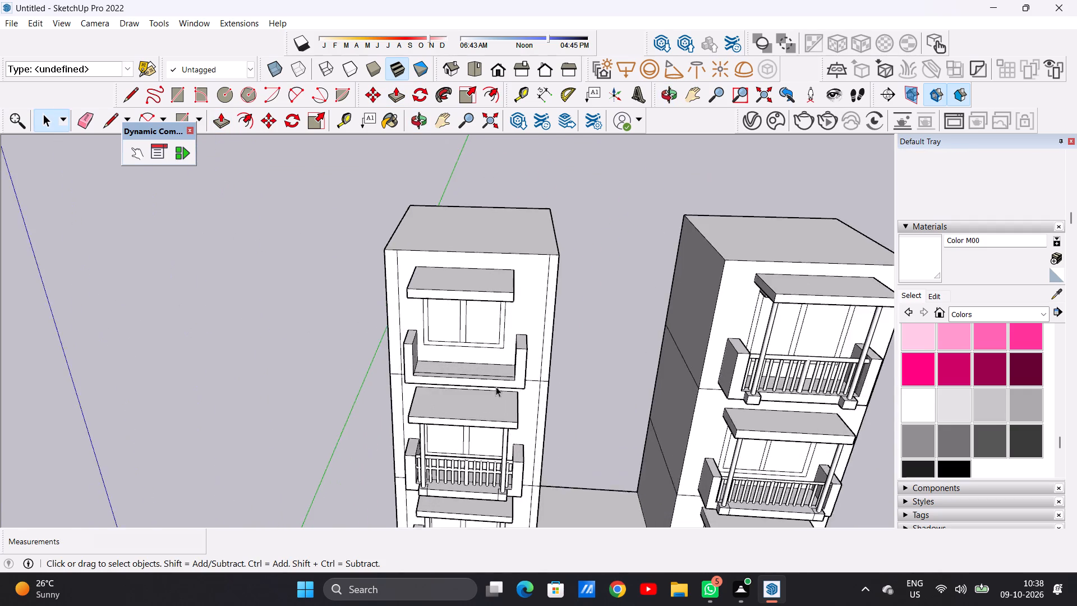
{"action": "scroll", "coordinate": [496, 387], "scroll_direction": "up", "scroll_amount": 14}
{"action": "middle_click_drag", "start_coordinate": [458, 389], "coordinate": [531, 382]}
{"action": "scroll", "coordinate": [529, 389], "scroll_direction": "down", "scroll_amount": 6}
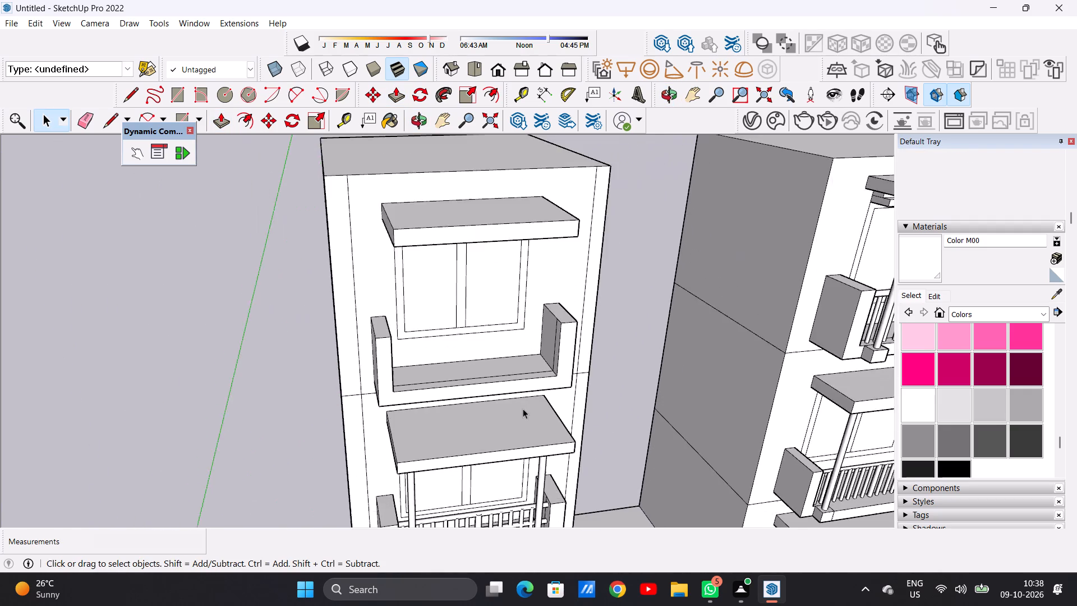
{"action": "scroll", "coordinate": [523, 408], "scroll_direction": "down", "scroll_amount": 5}
{"action": "middle_click_drag", "start_coordinate": [520, 366], "coordinate": [579, 311]}
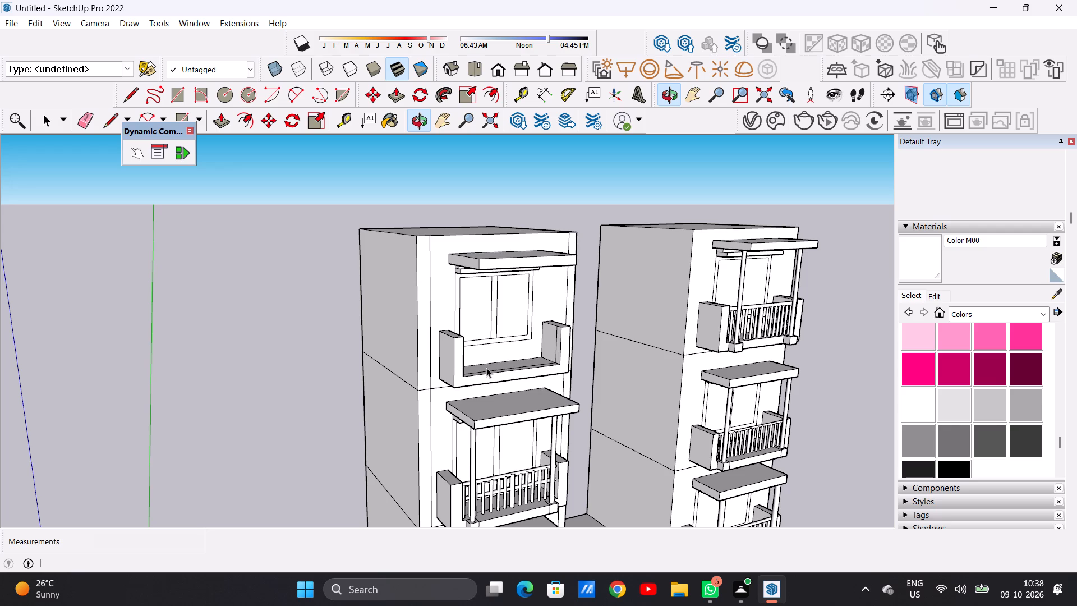
{"action": "scroll", "coordinate": [448, 373], "scroll_direction": "down", "scroll_amount": 9}
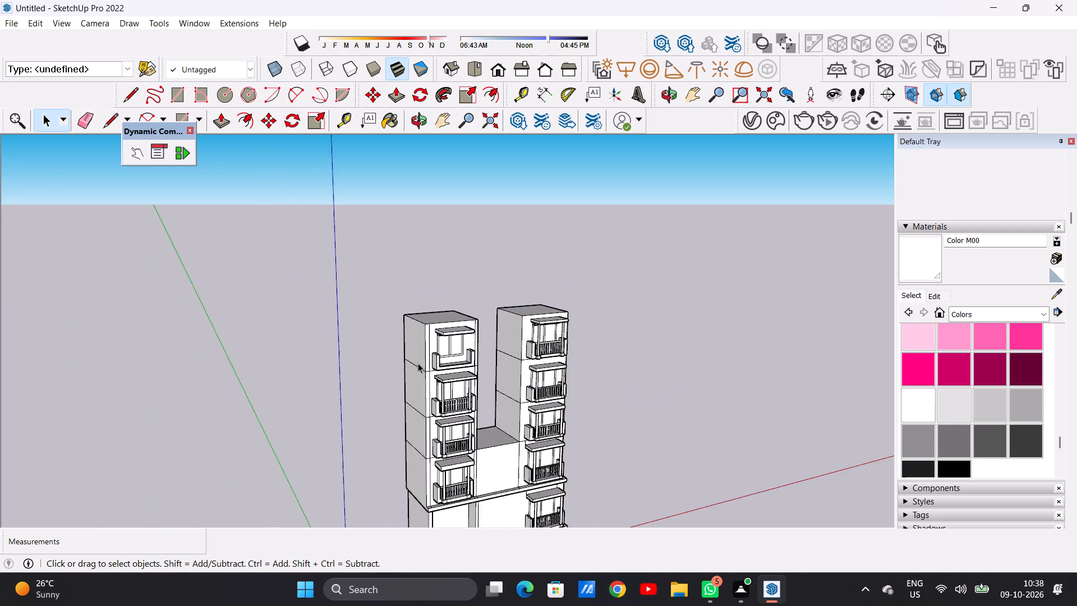
{"action": "scroll", "coordinate": [418, 363], "scroll_direction": "down", "scroll_amount": 6}
{"action": "scroll", "coordinate": [477, 478], "scroll_direction": "up", "scroll_amount": 5}
{"action": "middle_click_drag", "start_coordinate": [512, 420], "coordinate": [424, 469]}
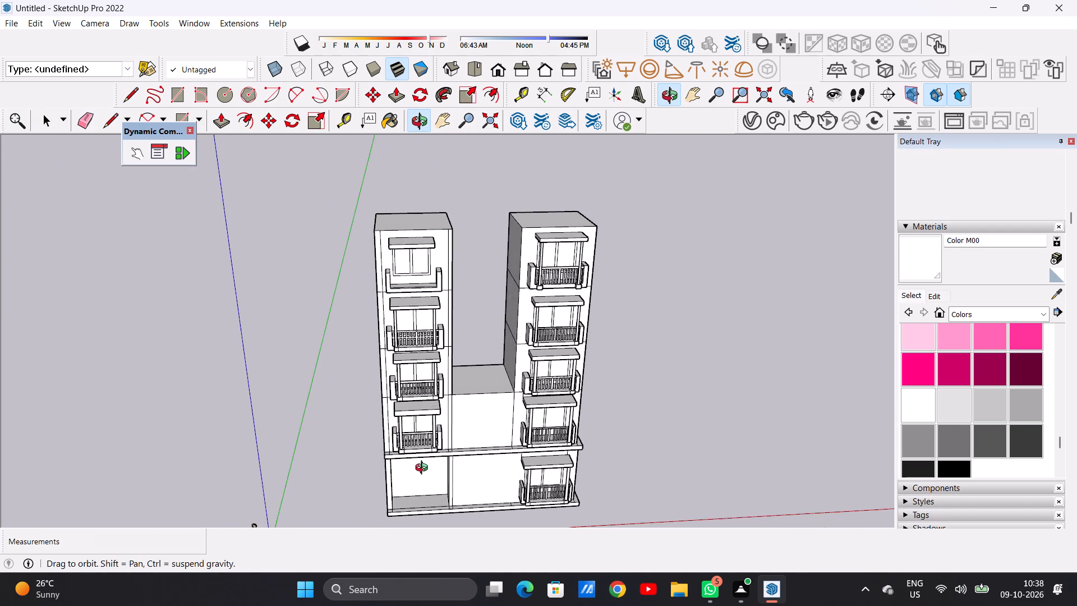
{"action": "middle_click_drag", "start_coordinate": [424, 469], "coordinate": [425, 470]}
Draw a circle of about 1 7/16" radius near the top of the narrow front strip on the balcony's right arm inner face.
{"action": "scroll", "coordinate": [429, 311], "scroll_direction": "up", "scroll_amount": 6}
{"action": "middle_click_drag", "start_coordinate": [413, 265], "coordinate": [422, 395]}
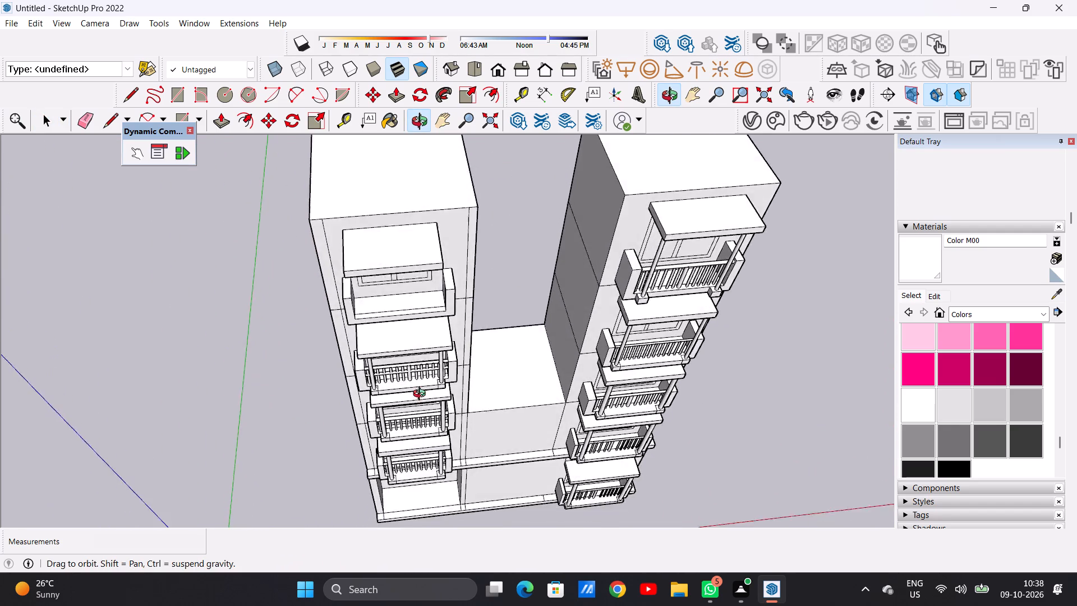
{"action": "middle_click_drag", "start_coordinate": [422, 395], "coordinate": [569, 263]}
{"action": "scroll", "coordinate": [463, 240], "scroll_direction": "up", "scroll_amount": 13}
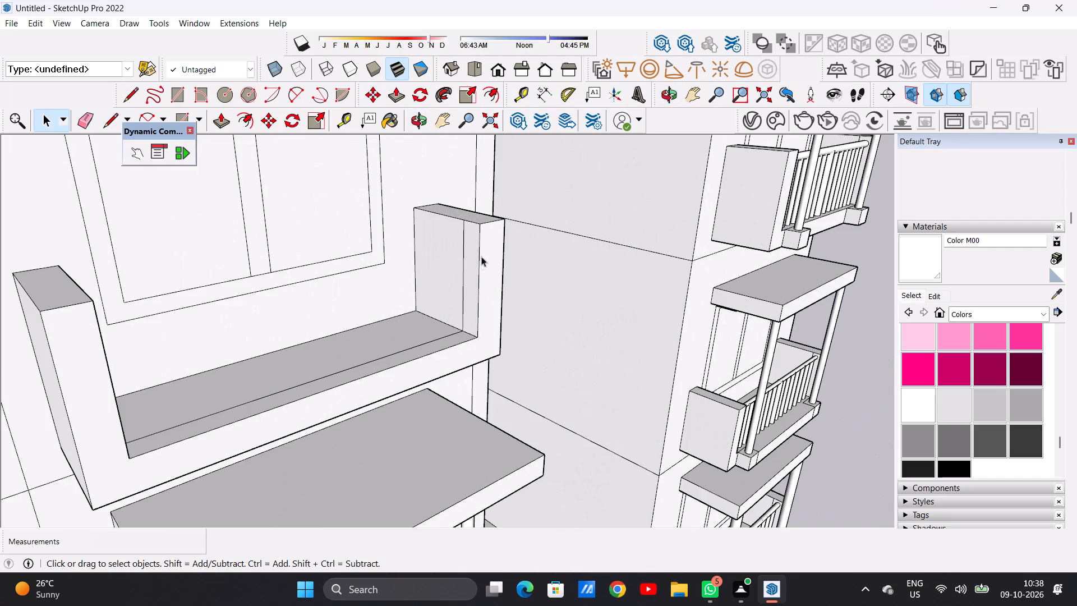
{"action": "middle_click_drag", "start_coordinate": [471, 251], "coordinate": [555, 238]}
{"action": "scroll", "coordinate": [623, 201], "scroll_direction": "up", "scroll_amount": 5}
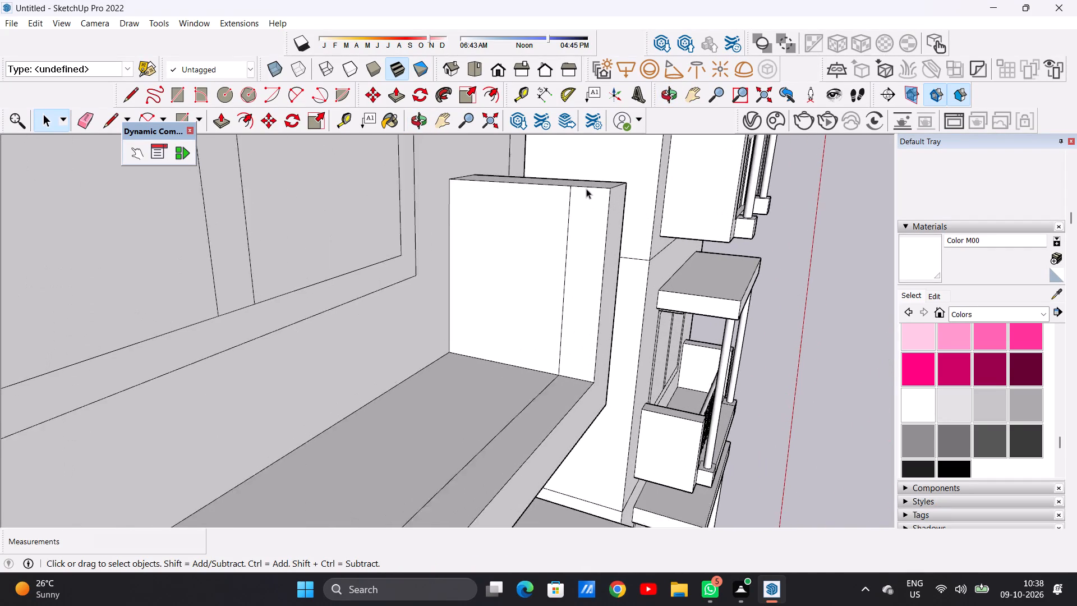
{"action": "scroll", "coordinate": [586, 189], "scroll_direction": "up", "scroll_amount": 4}
{"action": "key", "text": "c"}
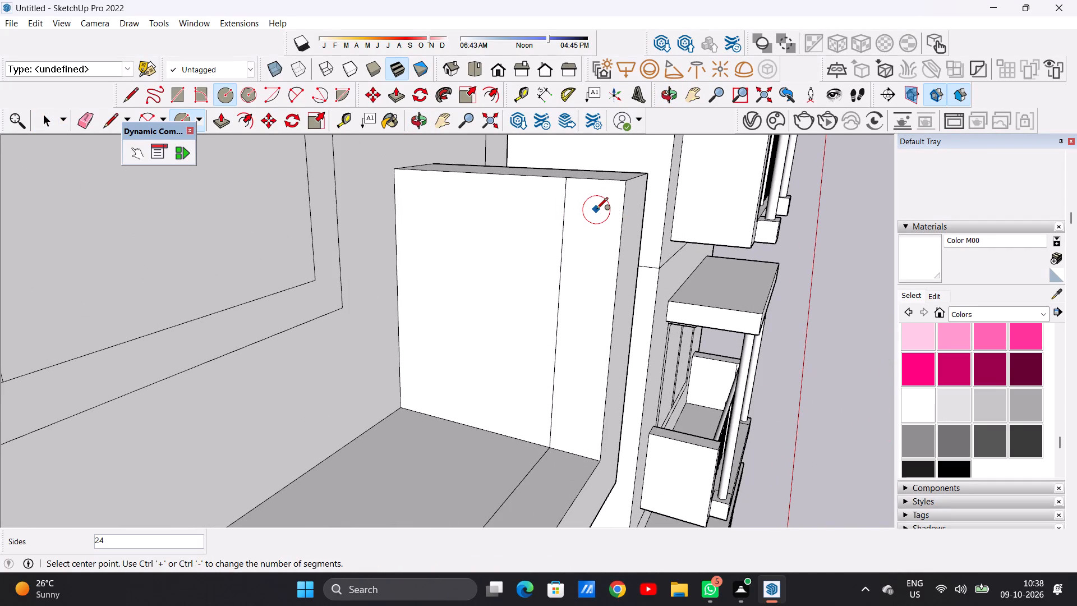
{"action": "left_click", "coordinate": [596, 210]}
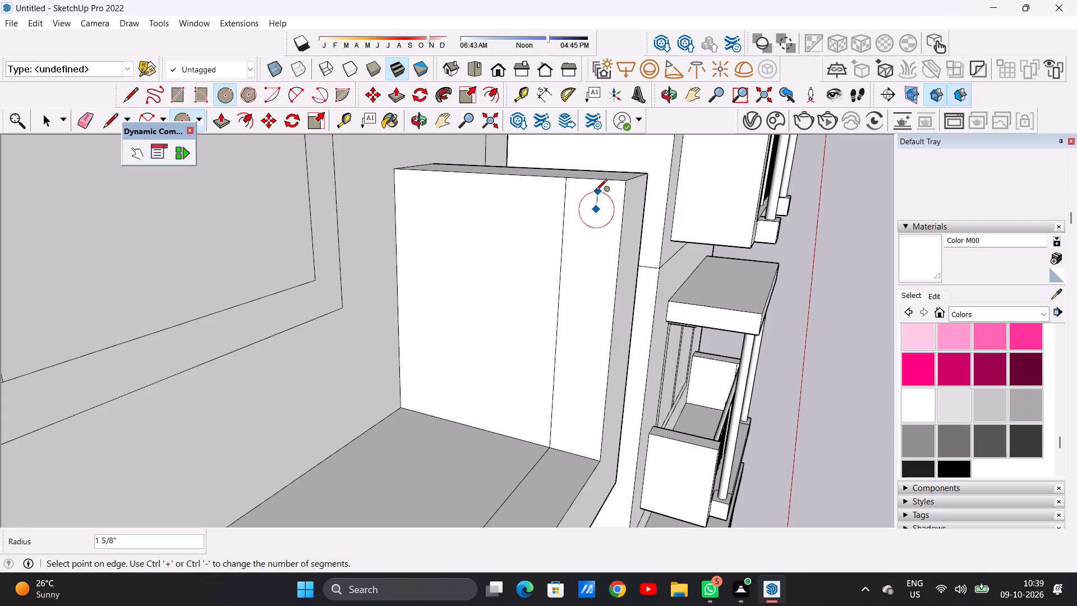
{"action": "left_click", "coordinate": [596, 194]}
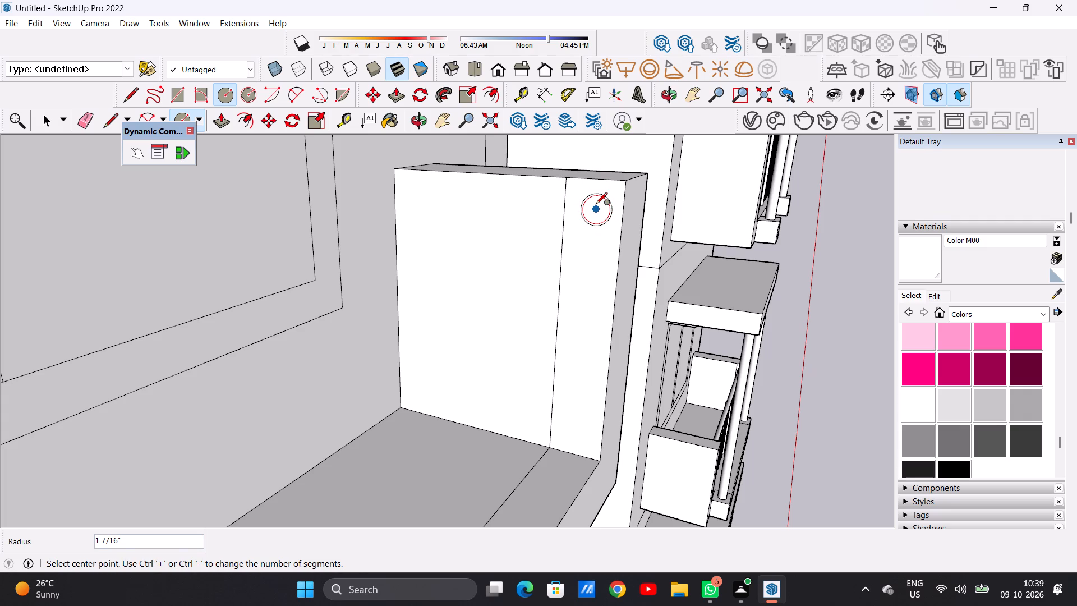
{"action": "key", "text": "space"}
Push/Pull the circle near the top of the balcony's right arm about 6' 7 1/4" across to the left arm as the top rail.
{"action": "key", "text": "p"}
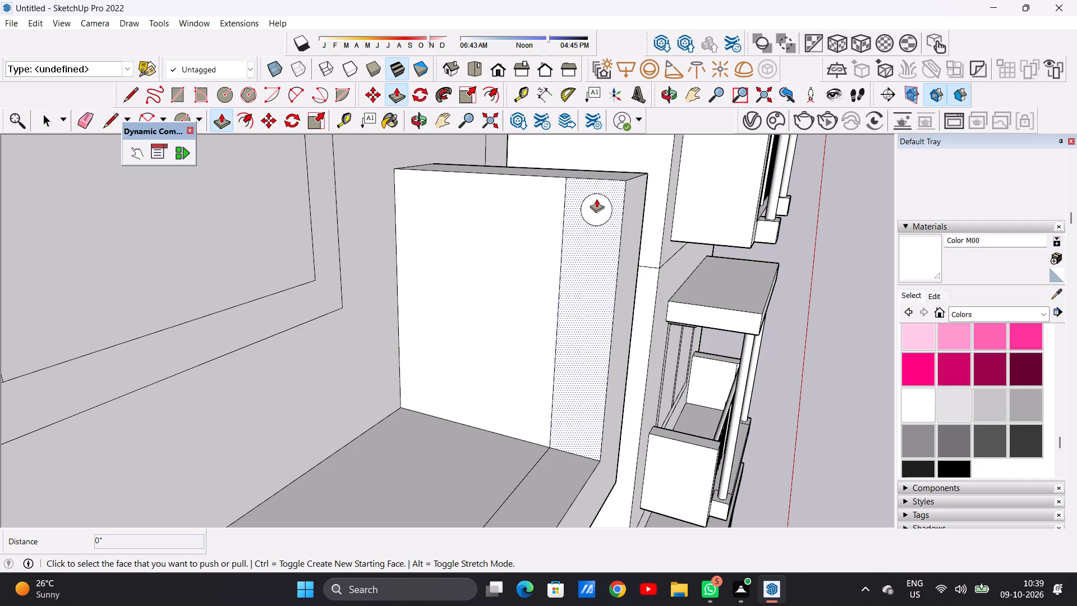
{"action": "left_click", "coordinate": [592, 203]}
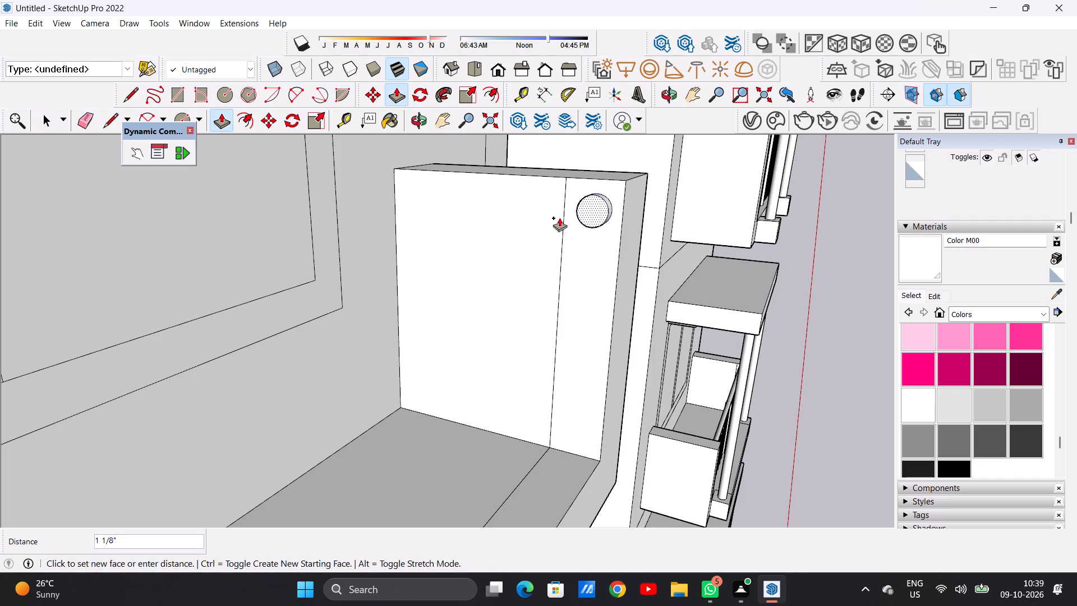
{"action": "scroll", "coordinate": [537, 246], "scroll_direction": "down", "scroll_amount": 20}
{"action": "scroll", "coordinate": [537, 246], "scroll_direction": "down", "scroll_amount": 8}
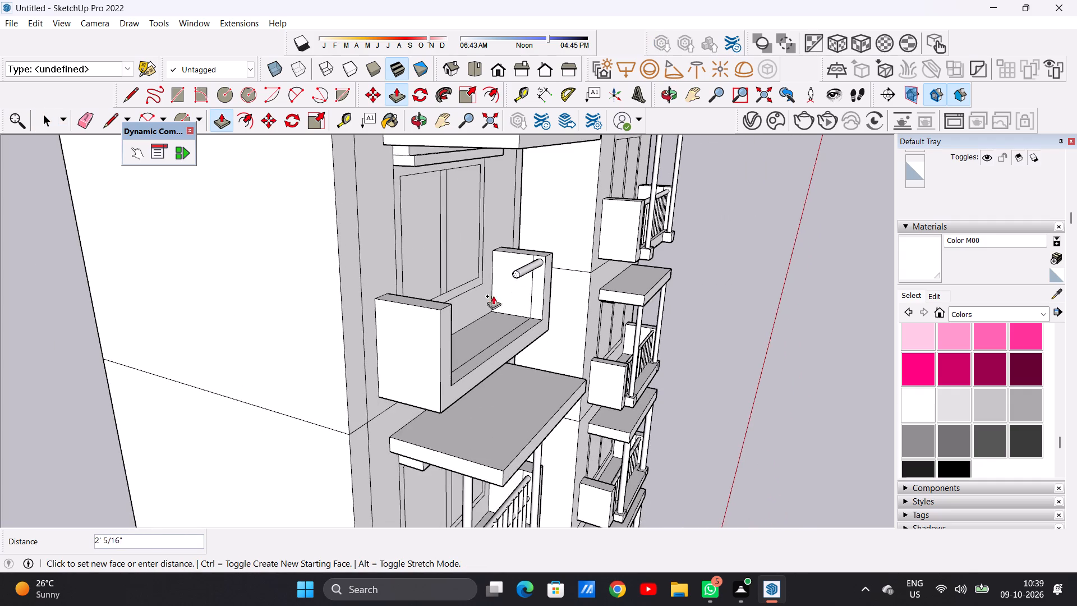
{"action": "middle_click_drag", "start_coordinate": [444, 299], "coordinate": [239, 283]}
{"action": "scroll", "coordinate": [233, 290], "scroll_direction": "down", "scroll_amount": 4}
{"action": "scroll", "coordinate": [164, 253], "scroll_direction": "up", "scroll_amount": 3}
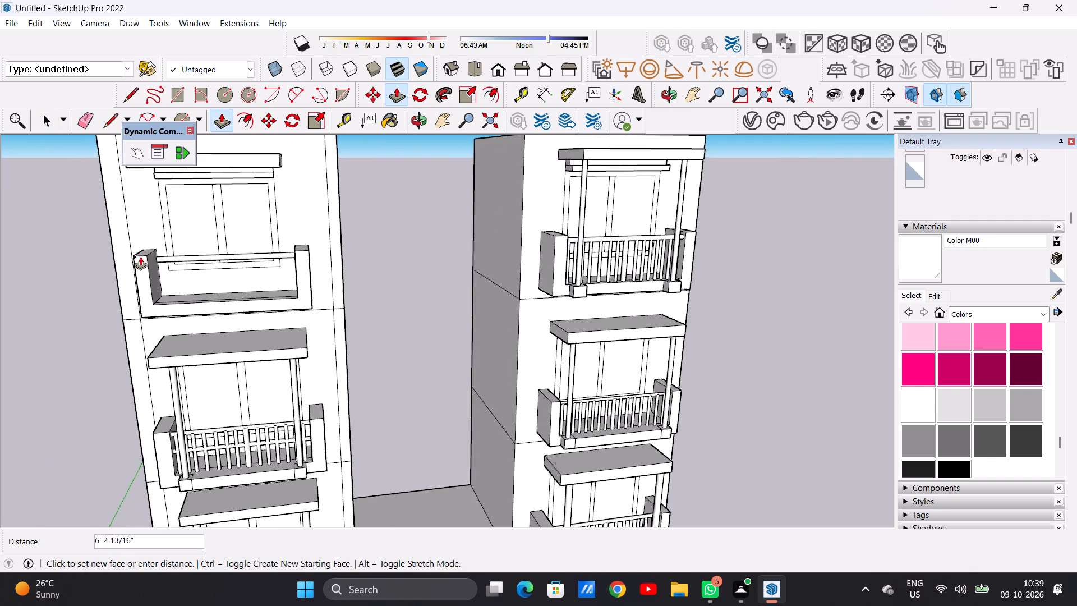
{"action": "scroll", "coordinate": [140, 256], "scroll_direction": "up", "scroll_amount": 20}
{"action": "scroll", "coordinate": [140, 256], "scroll_direction": "up", "scroll_amount": 1}
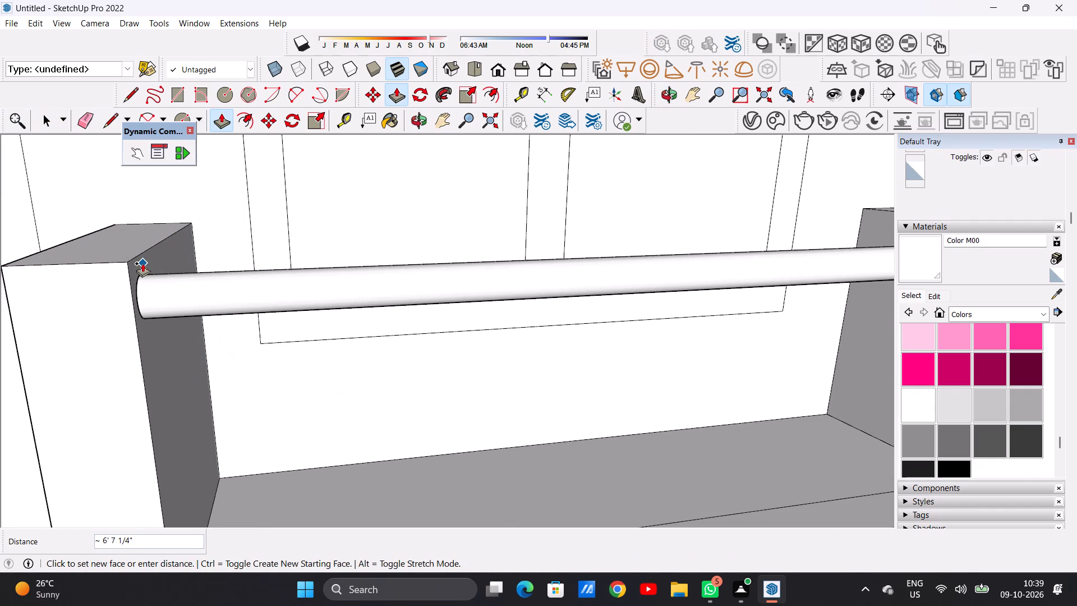
{"action": "left_click", "coordinate": [142, 263]}
{"action": "key", "text": "space"}
Draw a circle of about 1 1/2" radius below the top rail, midway down the front strip on the right arm's inner face.
{"action": "scroll", "coordinate": [357, 329], "scroll_direction": "down", "scroll_amount": 15}
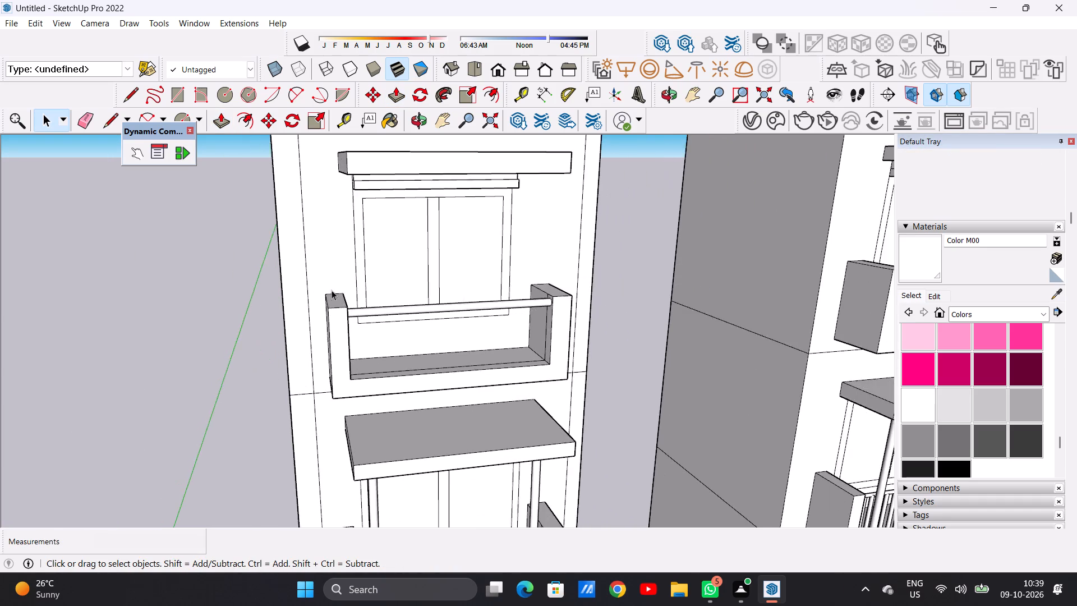
{"action": "scroll", "coordinate": [332, 290], "scroll_direction": "down", "scroll_amount": 4}
{"action": "middle_click_drag", "start_coordinate": [429, 347], "coordinate": [452, 355]}
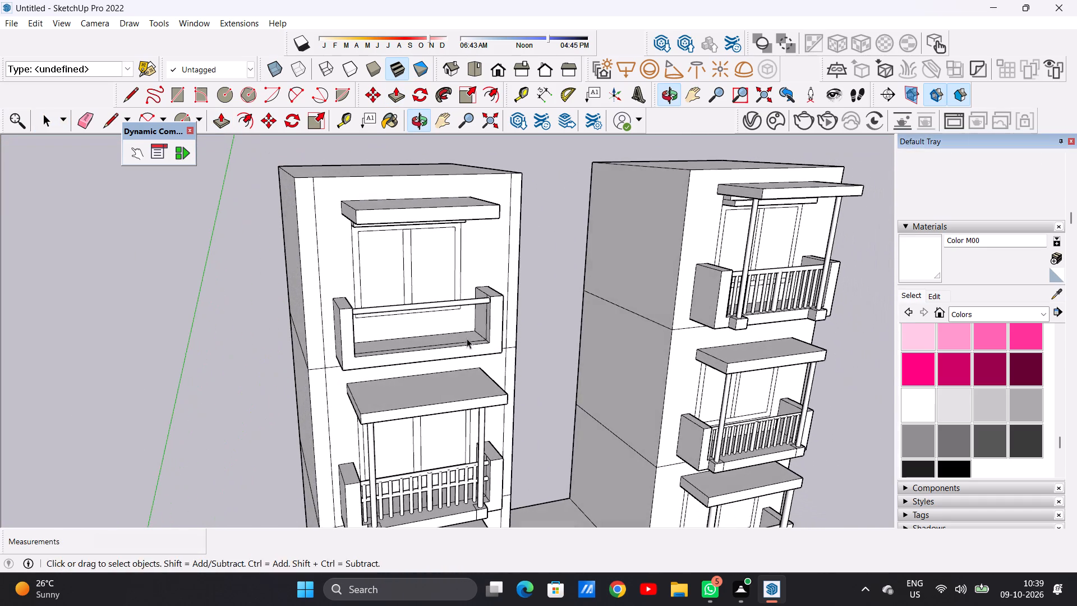
{"action": "middle_click_drag", "start_coordinate": [487, 316], "coordinate": [521, 314]}
{"action": "scroll", "coordinate": [499, 315], "scroll_direction": "up", "scroll_amount": 13}
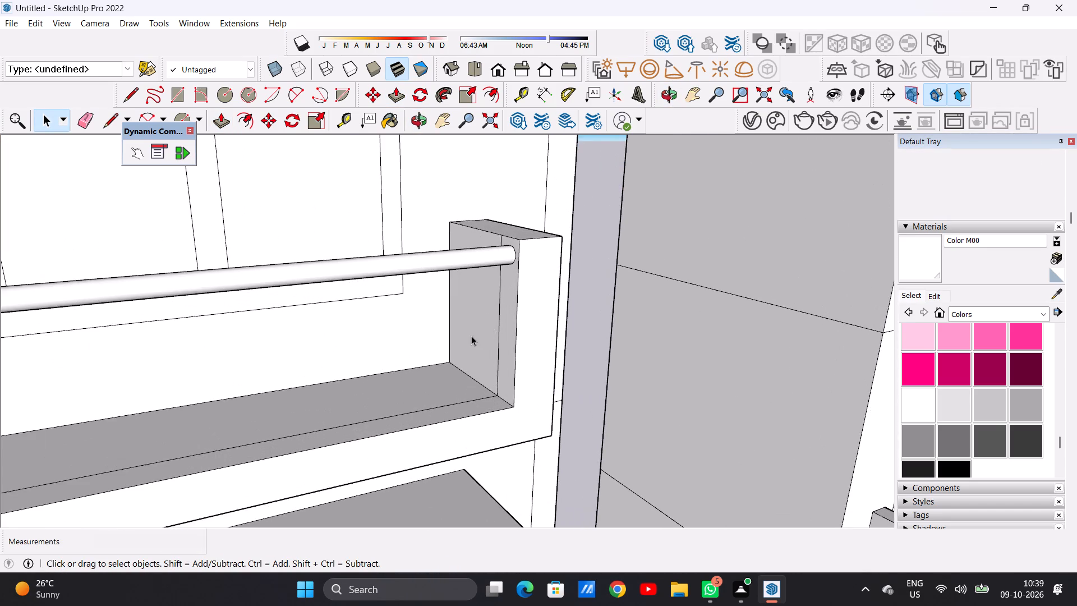
{"action": "scroll", "coordinate": [471, 336], "scroll_direction": "up", "scroll_amount": 2}
{"action": "middle_click_drag", "start_coordinate": [495, 332], "coordinate": [534, 327]}
{"action": "middle_click_drag", "start_coordinate": [534, 327], "coordinate": [431, 333]}
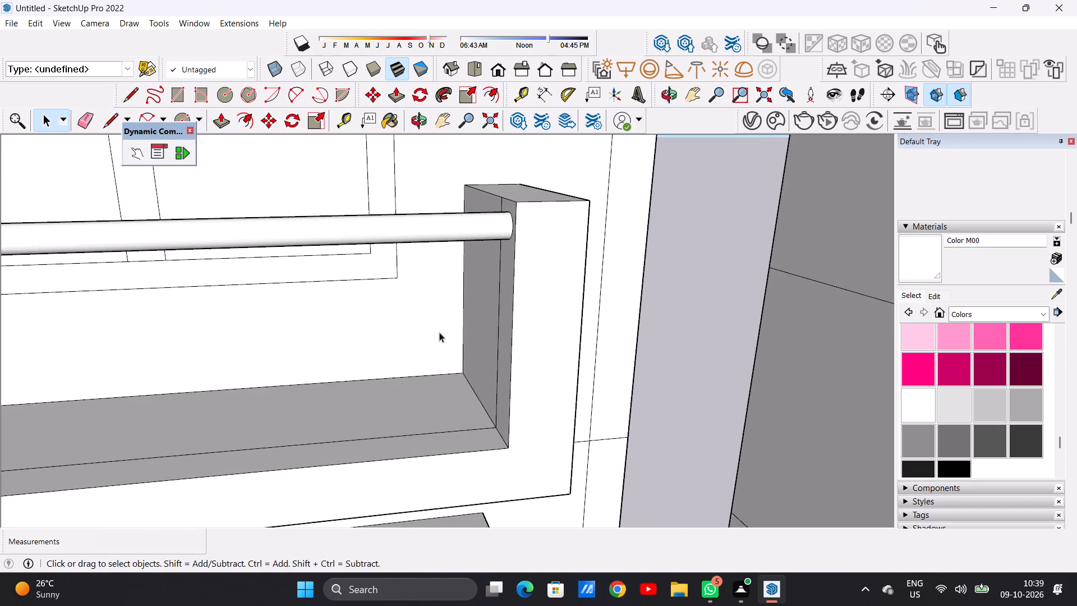
{"action": "scroll", "coordinate": [449, 338], "scroll_direction": "down", "scroll_amount": 5}
{"action": "scroll", "coordinate": [445, 322], "scroll_direction": "up", "scroll_amount": 4}
{"action": "scroll", "coordinate": [484, 315], "scroll_direction": "down", "scroll_amount": 3}
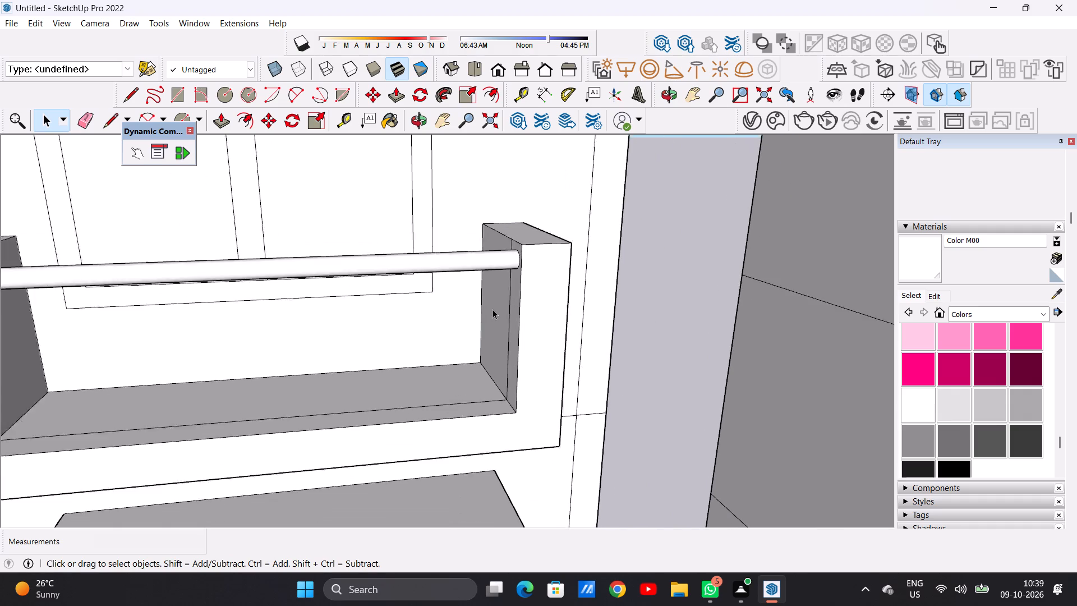
{"action": "scroll", "coordinate": [493, 309], "scroll_direction": "down", "scroll_amount": 4}
{"action": "middle_click_drag", "start_coordinate": [459, 322], "coordinate": [578, 309]}
{"action": "scroll", "coordinate": [510, 316], "scroll_direction": "up", "scroll_amount": 4}
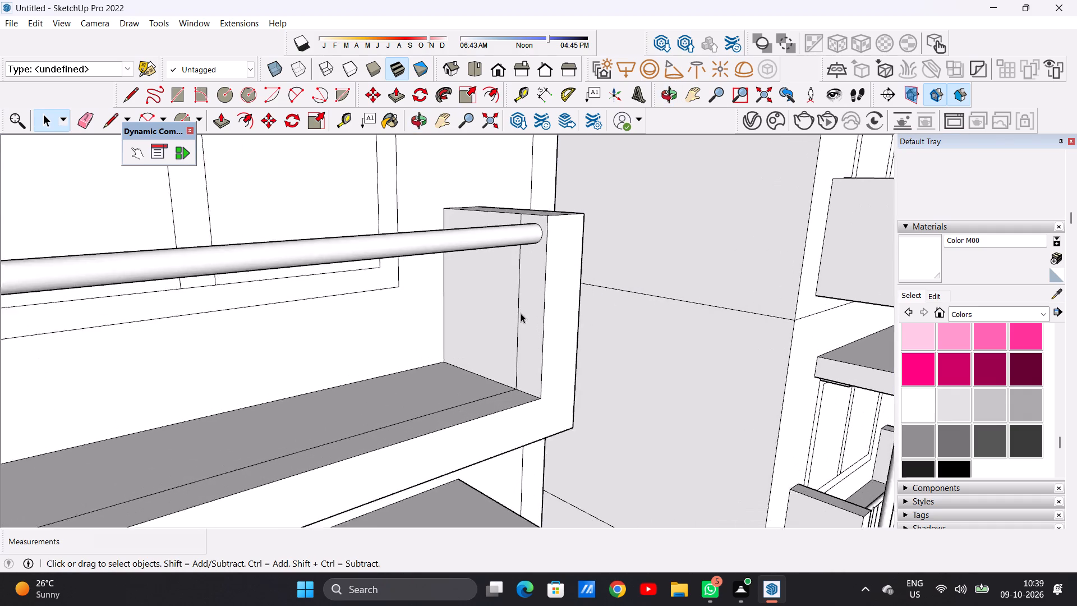
{"action": "scroll", "coordinate": [521, 313], "scroll_direction": "up", "scroll_amount": 4}
{"action": "key", "text": "c"}
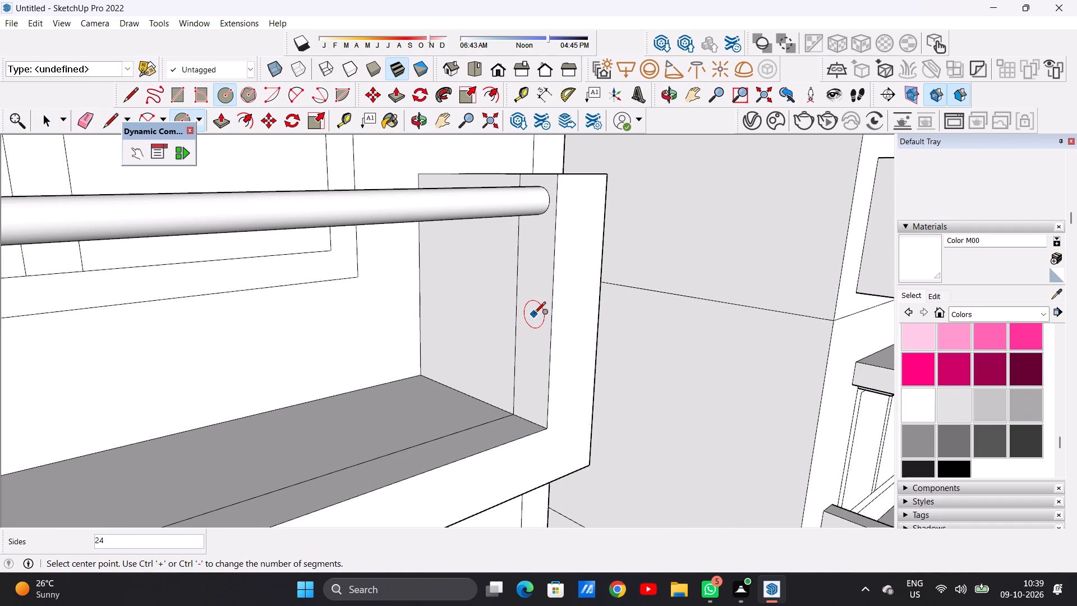
{"action": "left_click", "coordinate": [533, 314]}
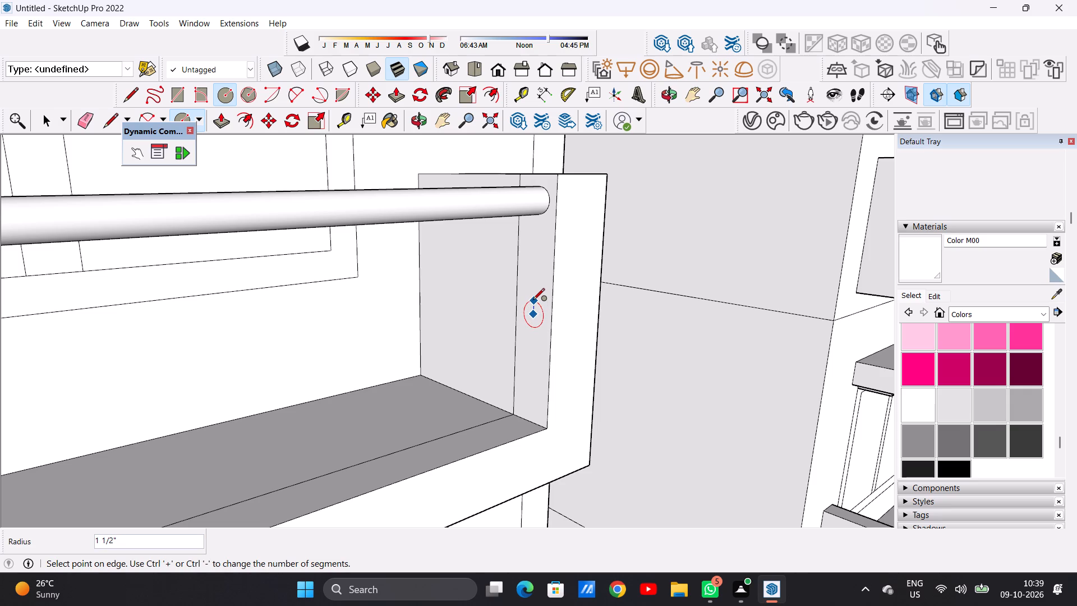
{"action": "left_click", "coordinate": [533, 301]}
{"action": "key", "text": "space"}
Draw a circle of about 1 9/16" radius near the middle of the front strip on the top-storey balcony floor.
{"action": "scroll", "coordinate": [498, 331], "scroll_direction": "down", "scroll_amount": 7}
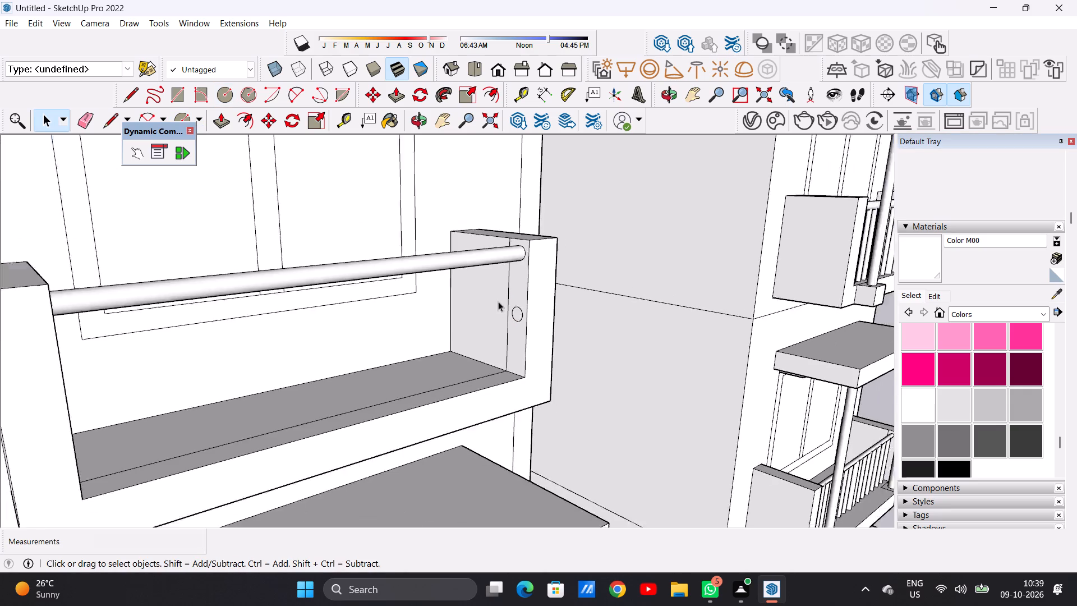
{"action": "scroll", "coordinate": [498, 301], "scroll_direction": "down", "scroll_amount": 6}
{"action": "middle_click_drag", "start_coordinate": [498, 364], "coordinate": [378, 394]}
{"action": "scroll", "coordinate": [349, 415], "scroll_direction": "down", "scroll_amount": 5}
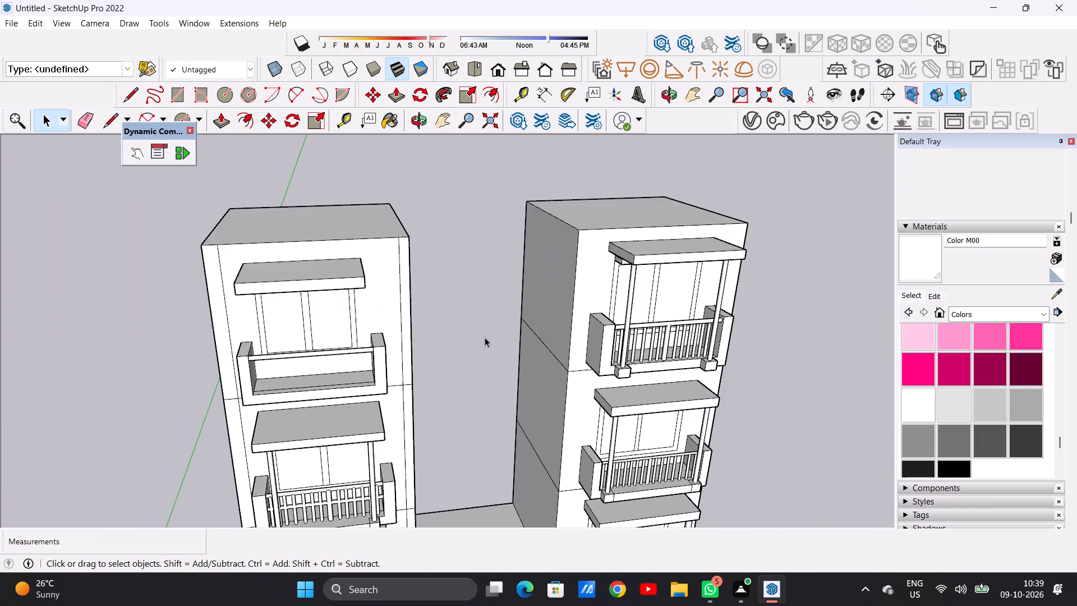
{"action": "scroll", "coordinate": [428, 342], "scroll_direction": "up", "scroll_amount": 5}
{"action": "scroll", "coordinate": [435, 329], "scroll_direction": "down", "scroll_amount": 10}
{"action": "scroll", "coordinate": [430, 339], "scroll_direction": "up", "scroll_amount": 6}
{"action": "middle_click_drag", "start_coordinate": [396, 362], "coordinate": [326, 412]}
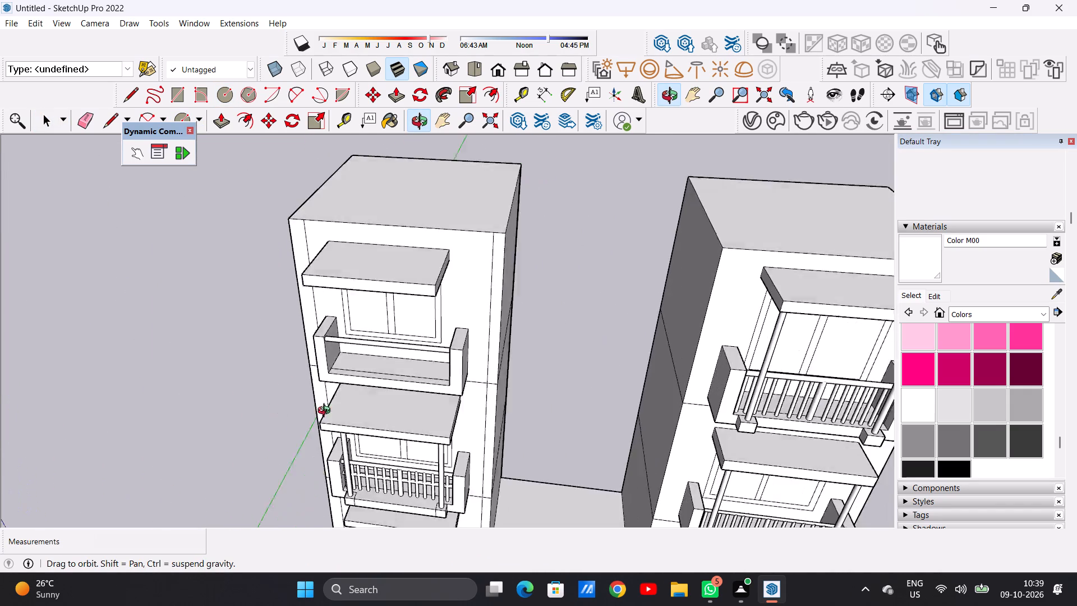
{"action": "middle_click_drag", "start_coordinate": [326, 412], "coordinate": [393, 434]}
{"action": "scroll", "coordinate": [413, 380], "scroll_direction": "up", "scroll_amount": 6}
{"action": "middle_click_drag", "start_coordinate": [395, 434], "coordinate": [379, 449]}
{"action": "scroll", "coordinate": [417, 405], "scroll_direction": "up", "scroll_amount": 10}
{"action": "key", "text": "c"}
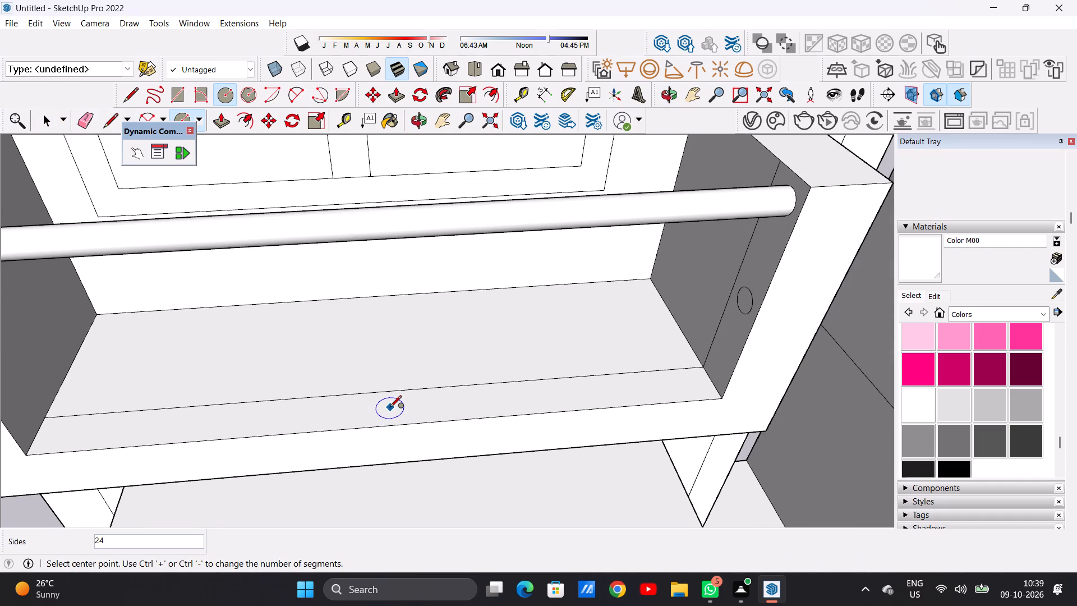
{"action": "left_click", "coordinate": [391, 408]}
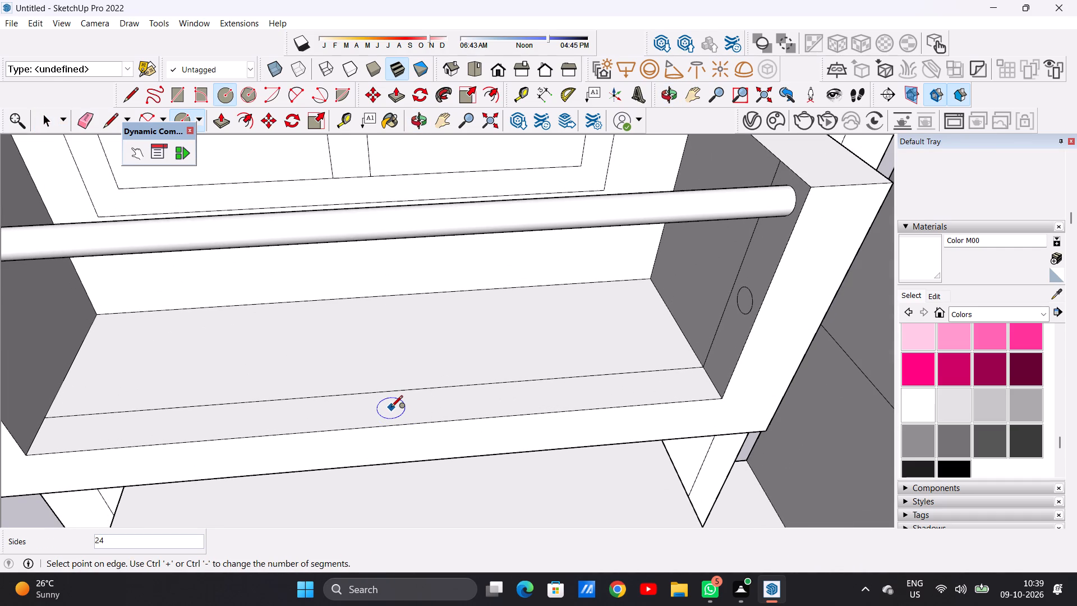
{"action": "left_click", "coordinate": [386, 398]}
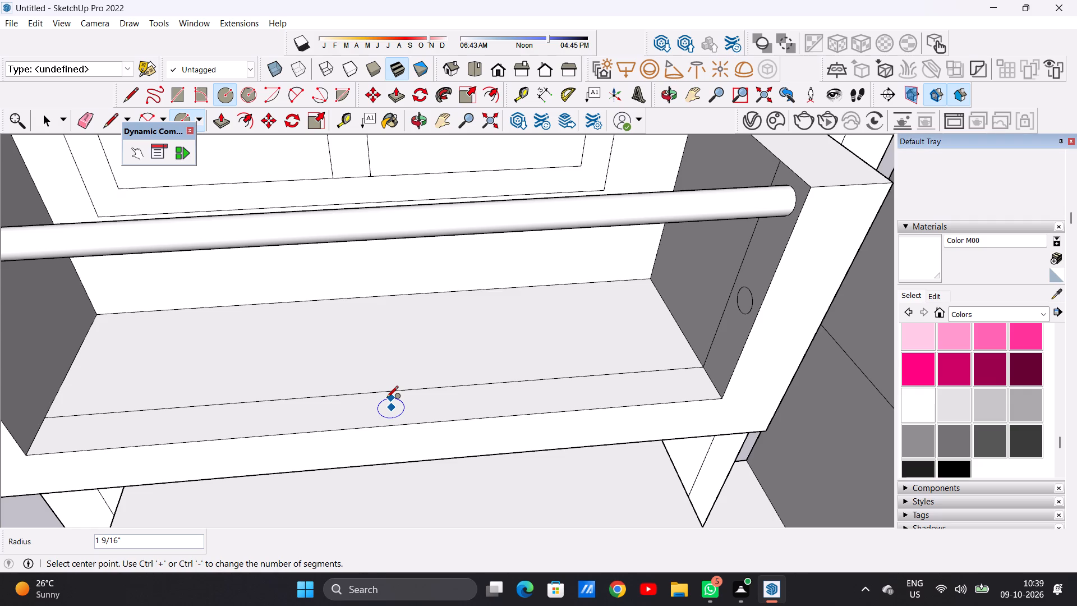
{"action": "key", "text": "space"}
Push/Pull the floor circle up about 2' 1 11/16" to meet the top rail, forming the railing's middle post.
{"action": "middle_click_drag", "start_coordinate": [383, 429], "coordinate": [349, 469]}
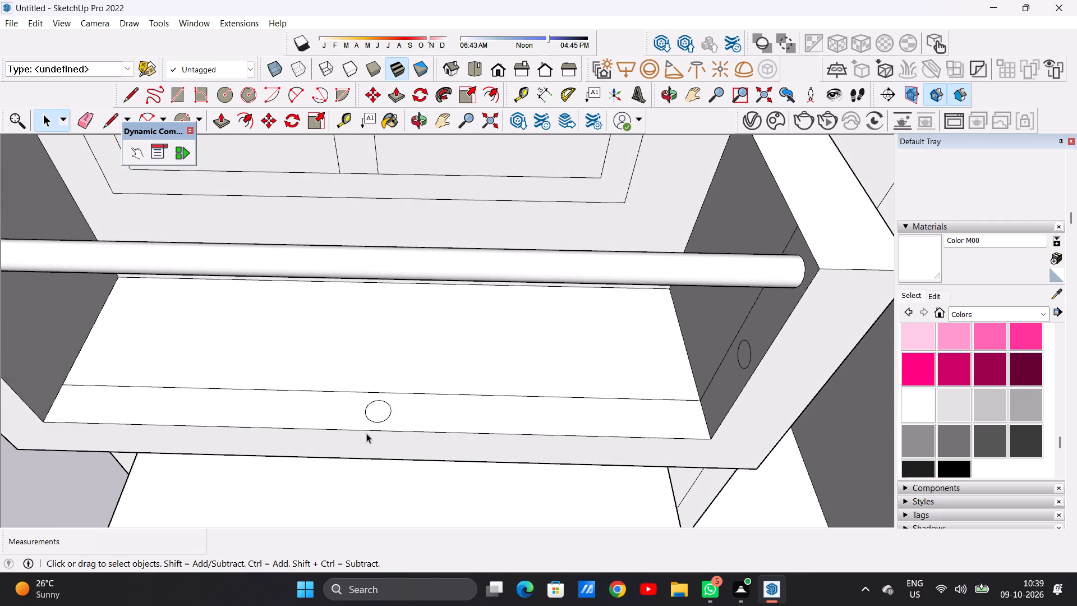
{"action": "scroll", "coordinate": [371, 424], "scroll_direction": "up", "scroll_amount": 4}
{"action": "key", "text": "p"}
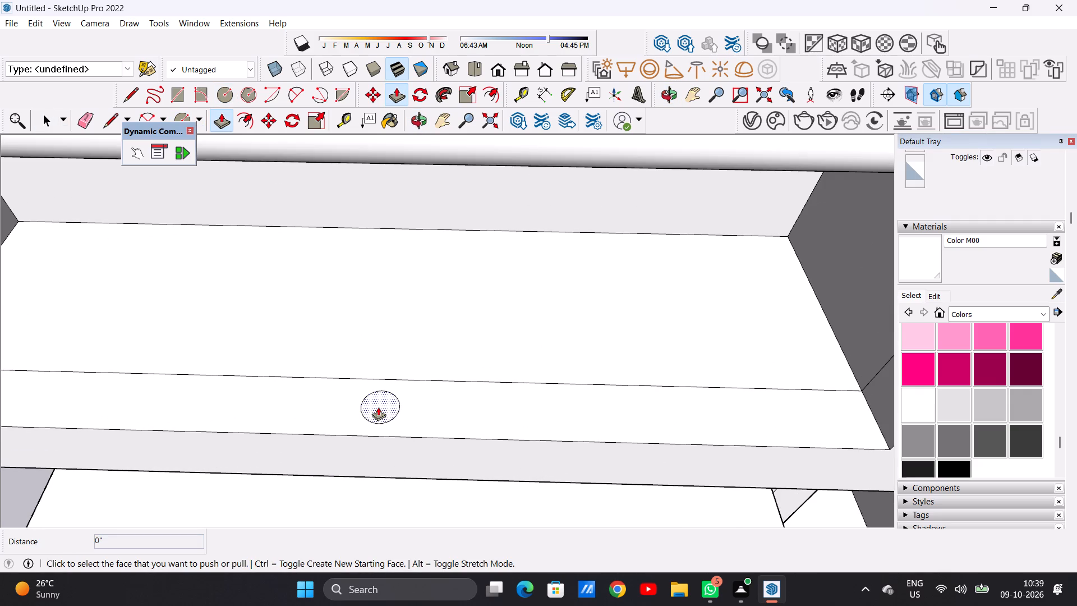
{"action": "left_click", "coordinate": [378, 407]}
{"action": "scroll", "coordinate": [379, 346], "scroll_direction": "down", "scroll_amount": 18}
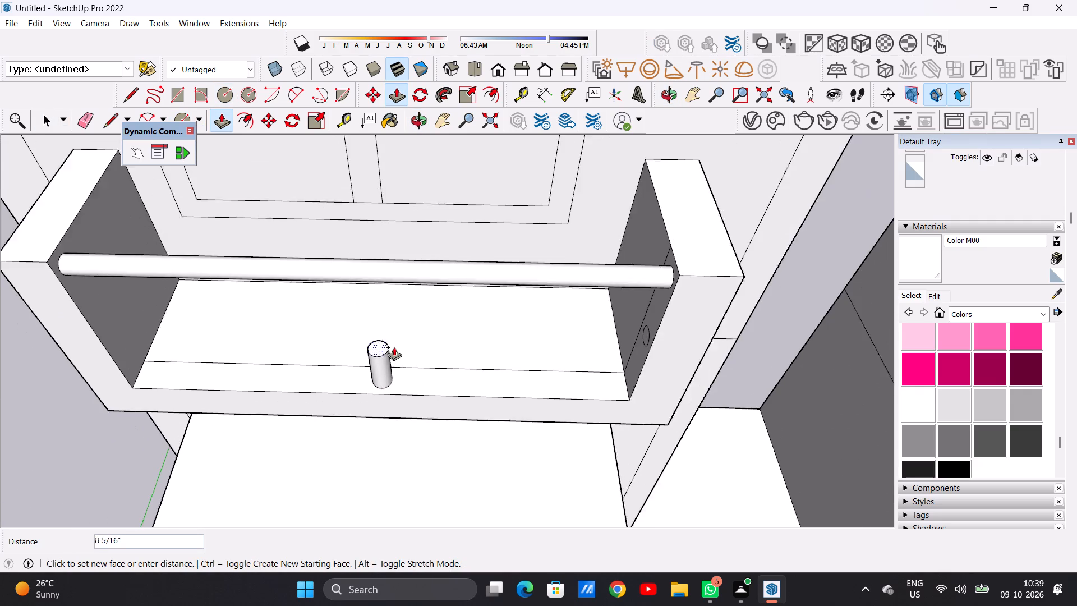
{"action": "middle_click_drag", "start_coordinate": [369, 290], "coordinate": [383, 242]}
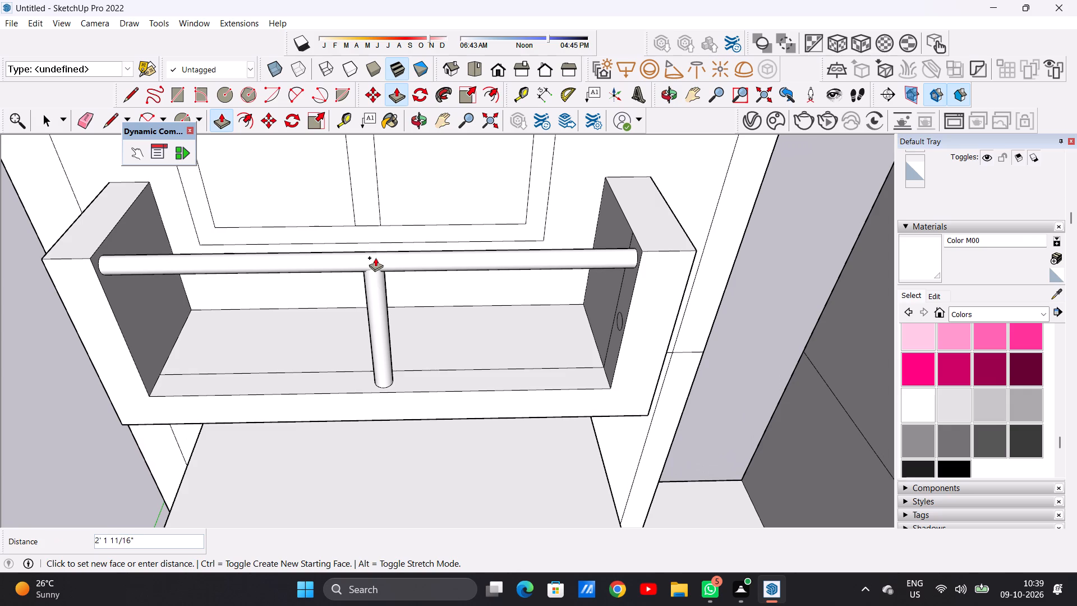
{"action": "left_click", "coordinate": [373, 258]}
{"action": "key", "text": "space"}
Draw a smaller circle of about 1 1/16" radius on the floor's front strip, just to the right of the middle post.
{"action": "scroll", "coordinate": [470, 342], "scroll_direction": "down", "scroll_amount": 7}
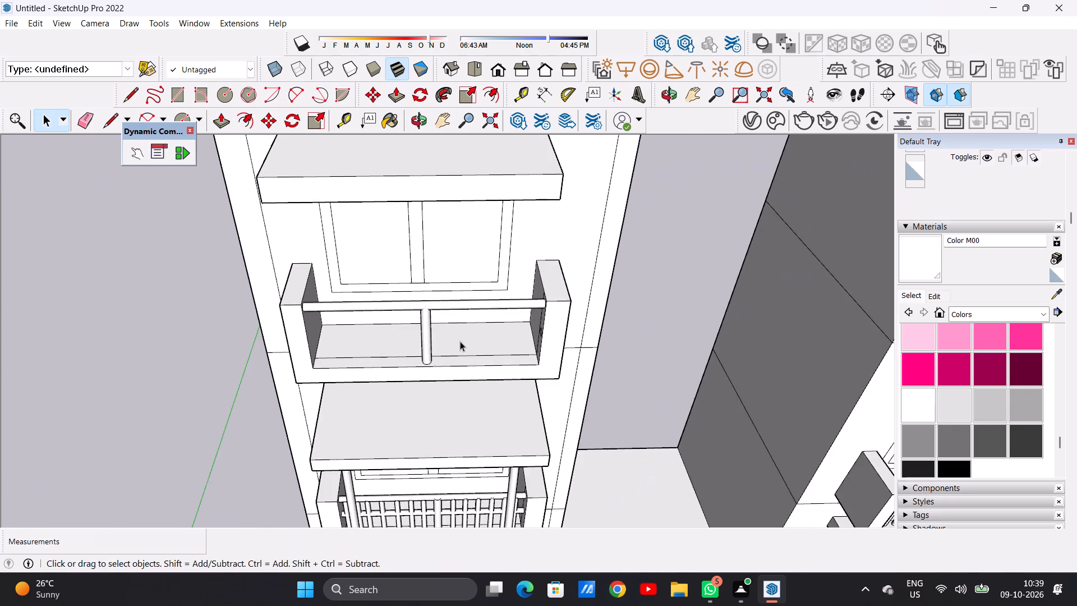
{"action": "middle_click_drag", "start_coordinate": [422, 364], "coordinate": [413, 391]}
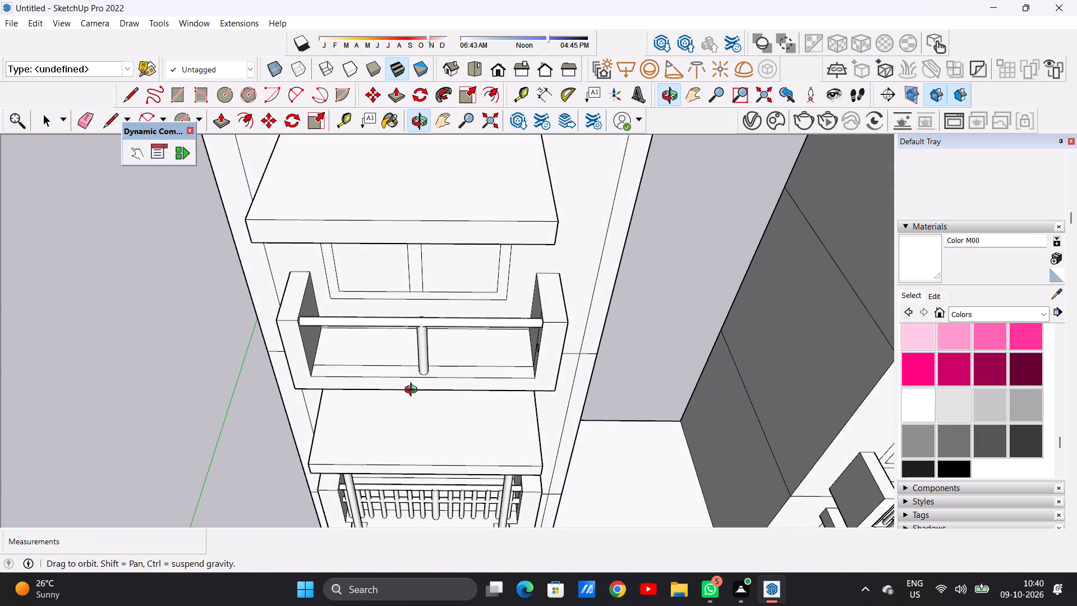
{"action": "middle_click_drag", "start_coordinate": [413, 391], "coordinate": [420, 392]}
{"action": "scroll", "coordinate": [533, 368], "scroll_direction": "up", "scroll_amount": 10}
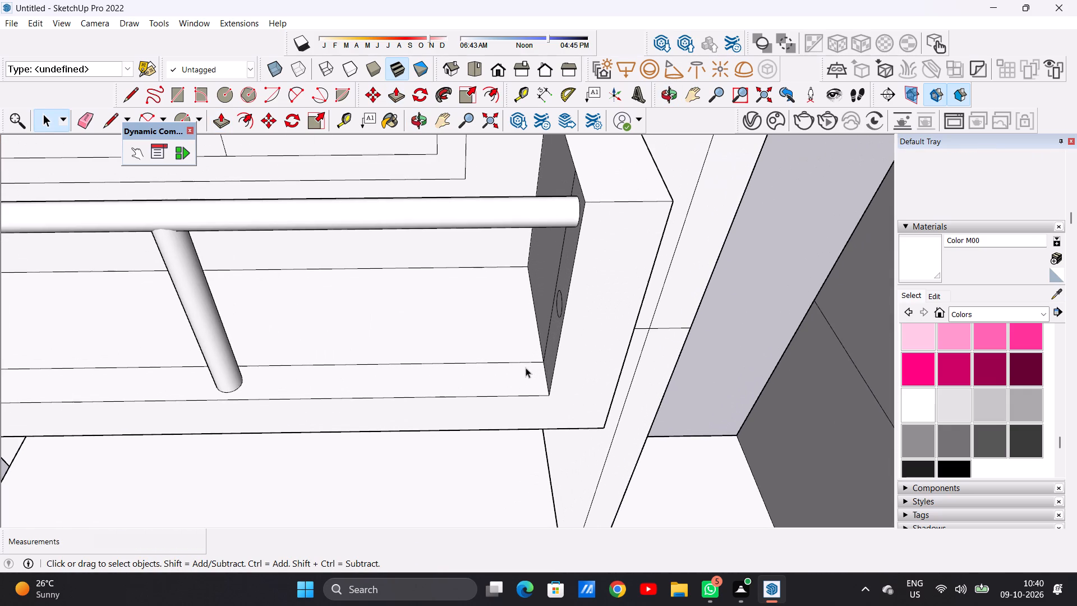
{"action": "key", "text": "c"}
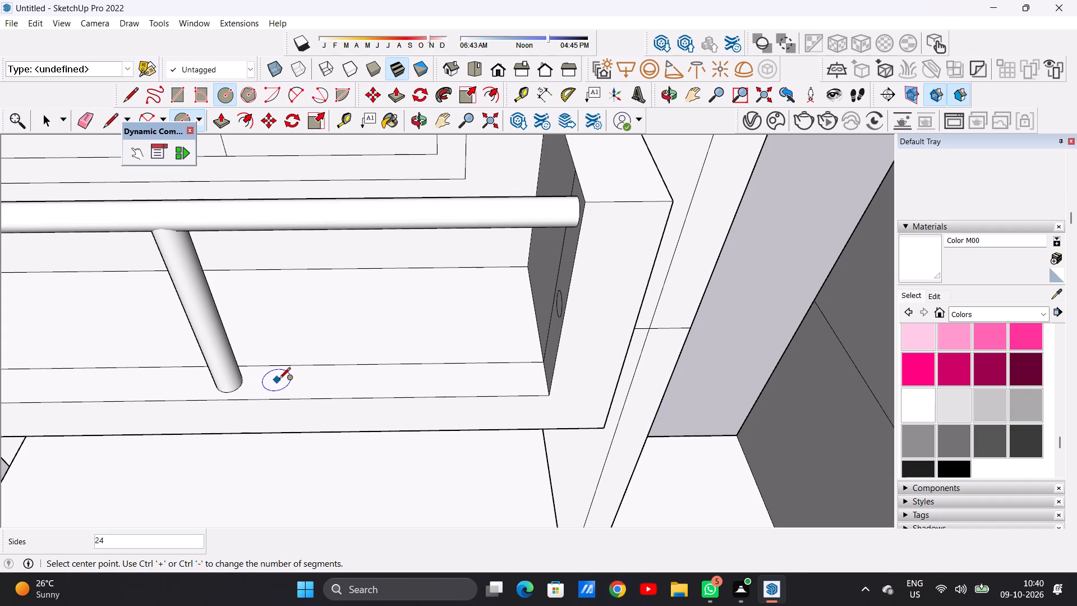
{"action": "scroll", "coordinate": [286, 384], "scroll_direction": "up", "scroll_amount": 5}
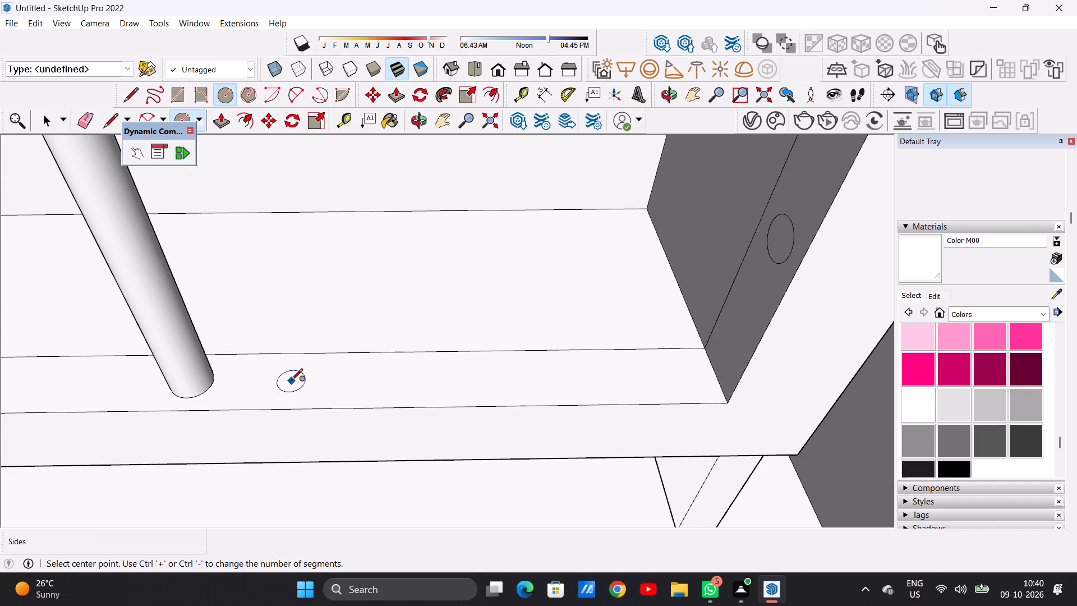
{"action": "left_click", "coordinate": [296, 380]}
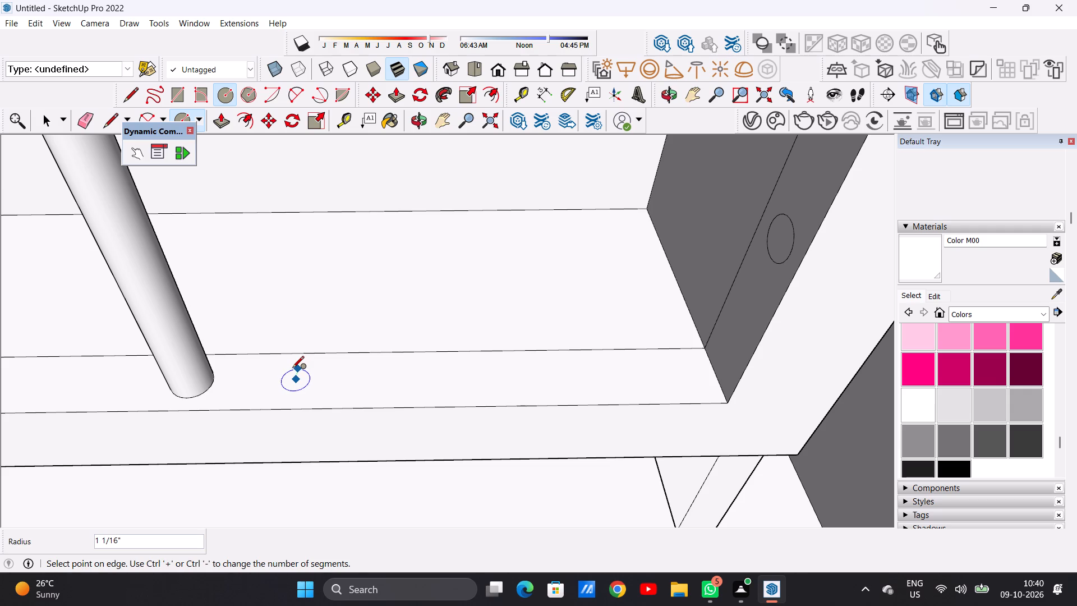
{"action": "left_click", "coordinate": [292, 369]}
{"action": "key", "text": "space"}
Copy the small baluster circle about 2' 3 15/16" along the front strip to its right end beside the arm.
{"action": "scroll", "coordinate": [319, 416], "scroll_direction": "up", "scroll_amount": 4}
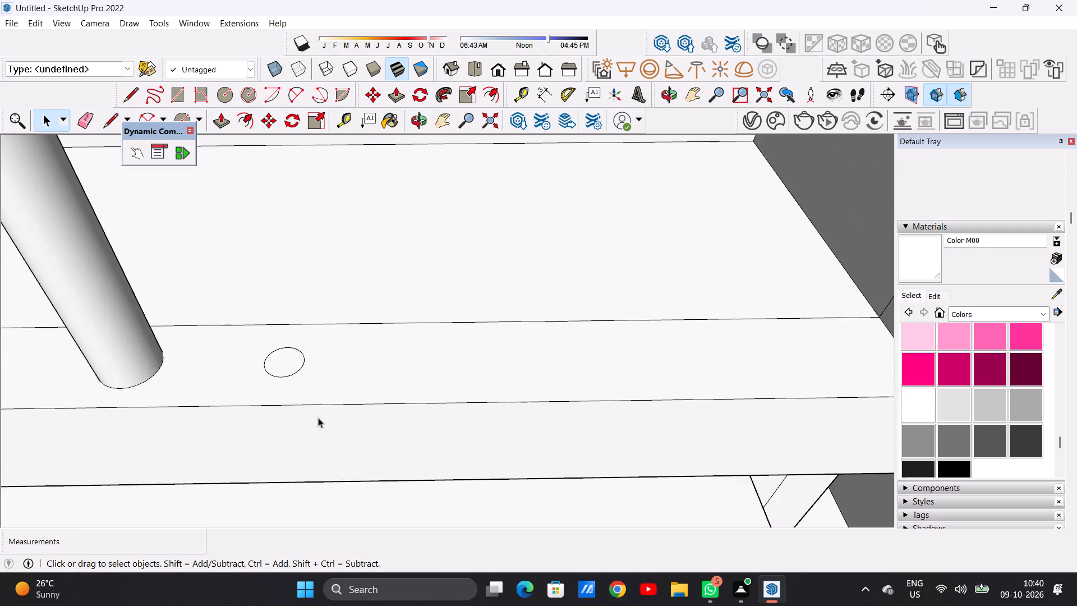
{"action": "scroll", "coordinate": [316, 417], "scroll_direction": "down", "scroll_amount": 11}
{"action": "scroll", "coordinate": [299, 386], "scroll_direction": "up", "scroll_amount": 14}
{"action": "double_click", "coordinate": [301, 402]}
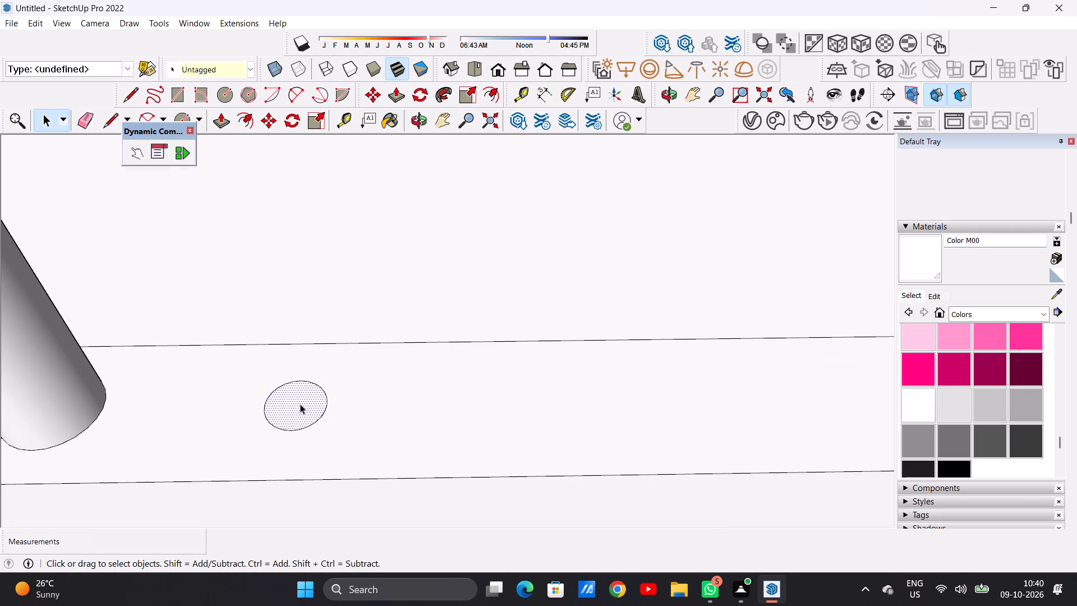
{"action": "double_click", "coordinate": [300, 405]}
{"action": "key", "text": "m"}
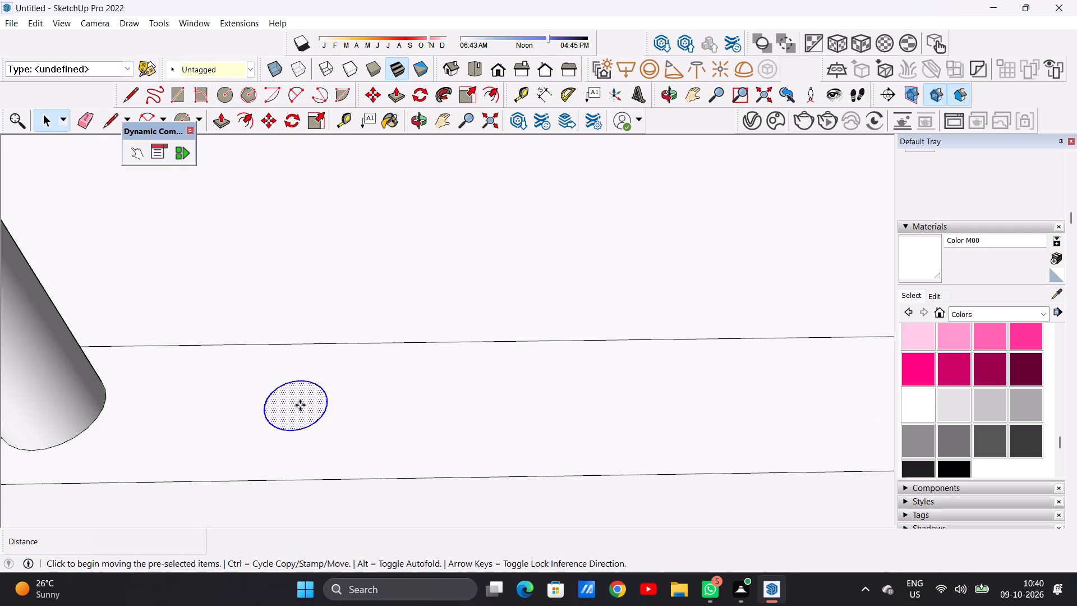
{"action": "left_click", "coordinate": [319, 416]}
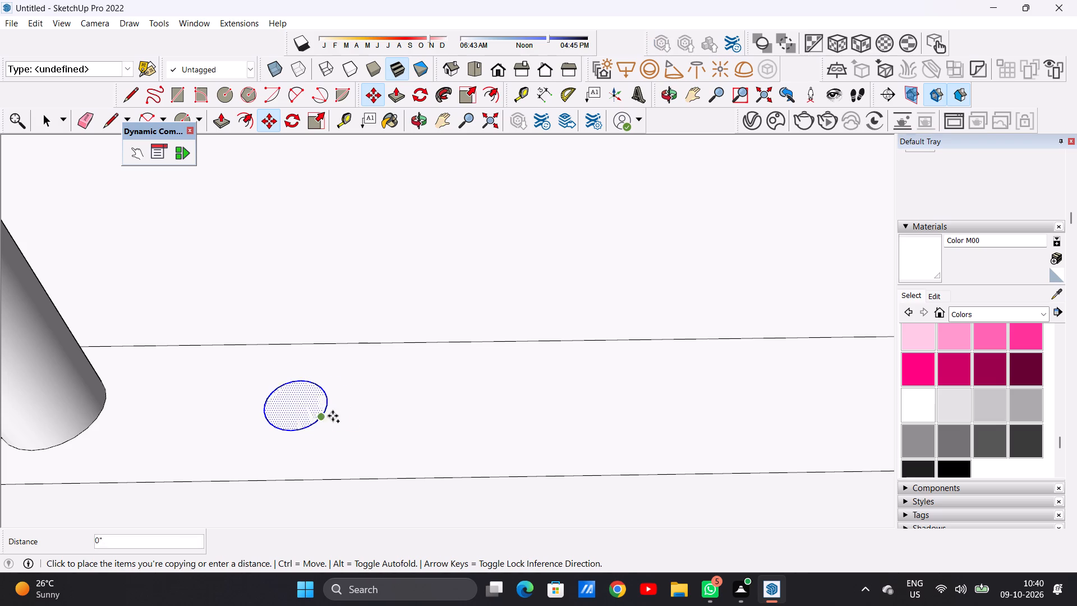
{"action": "scroll", "coordinate": [292, 409], "scroll_direction": "down", "scroll_amount": 10}
{"action": "scroll", "coordinate": [418, 407], "scroll_direction": "down", "scroll_amount": 4}
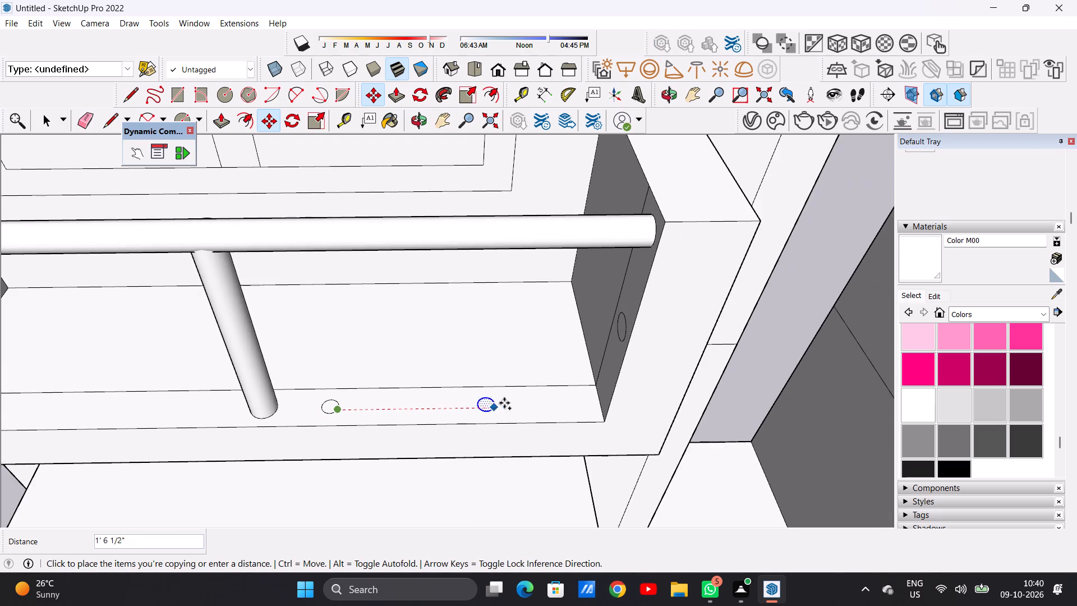
{"action": "scroll", "coordinate": [539, 399], "scroll_direction": "up", "scroll_amount": 3}
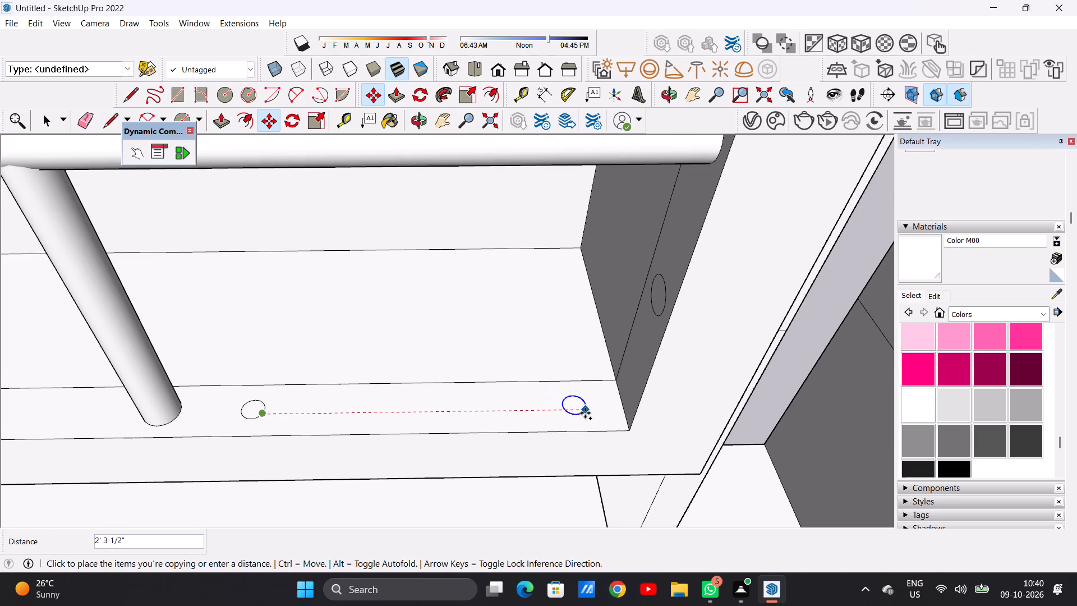
{"action": "left_click", "coordinate": [590, 412]}
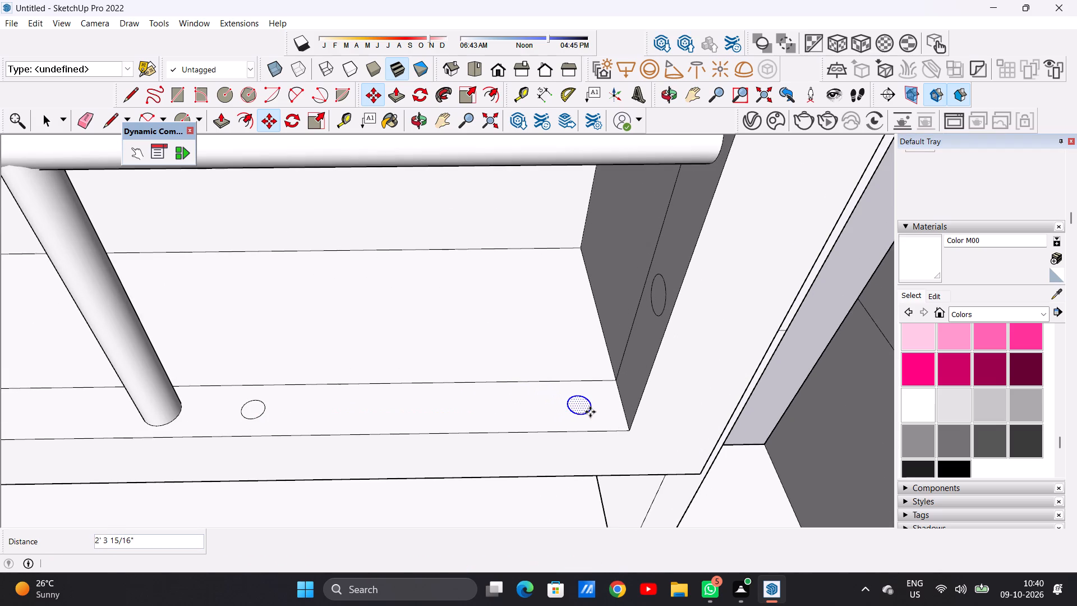
Place four more copies of the baluster circle along the front strip, filling the gap between the two circles right of the middle post.
{"action": "left_click", "coordinate": [590, 412]}
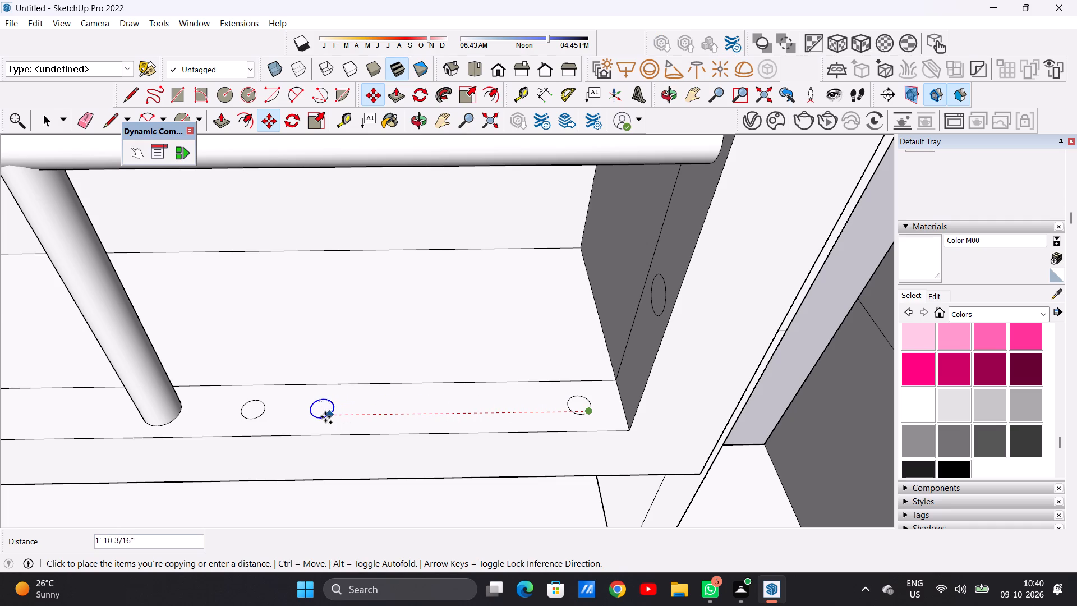
{"action": "left_click", "coordinate": [323, 414]}
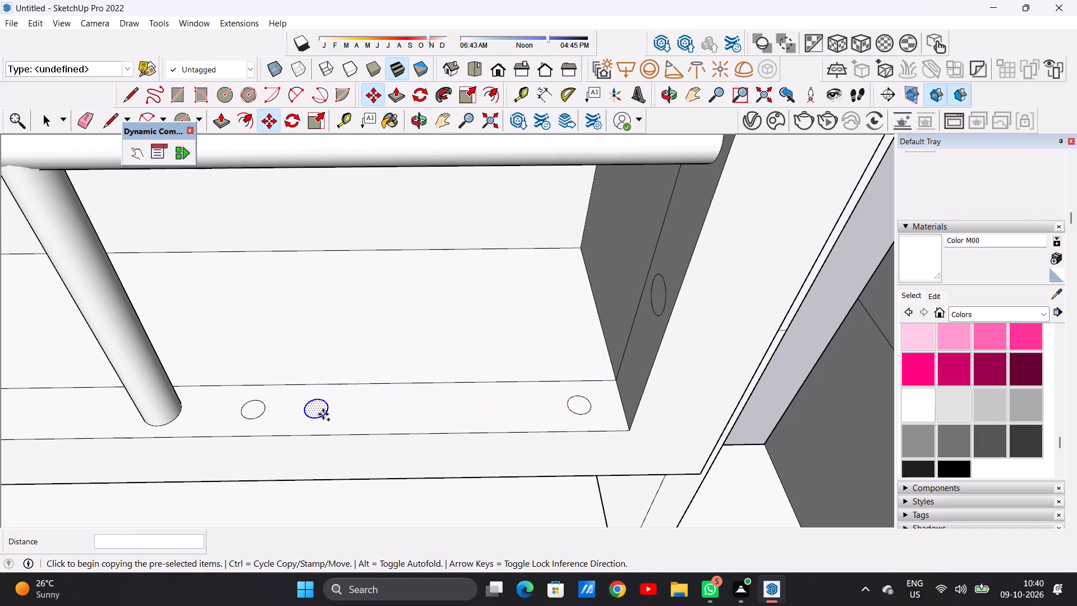
{"action": "left_click", "coordinate": [323, 414]}
{"action": "left_click", "coordinate": [526, 412]}
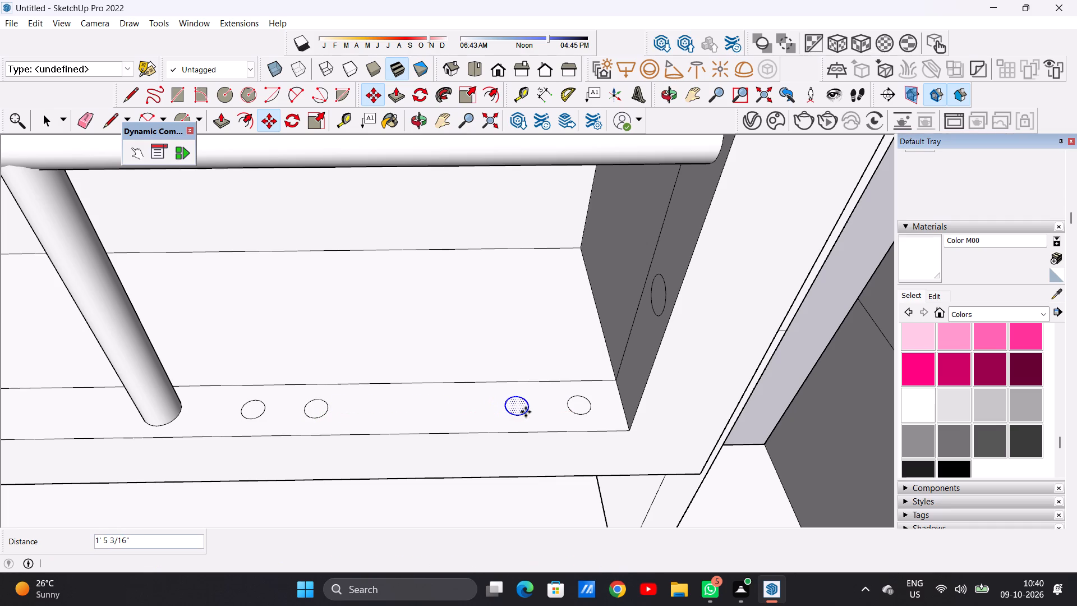
{"action": "left_click", "coordinate": [526, 412]}
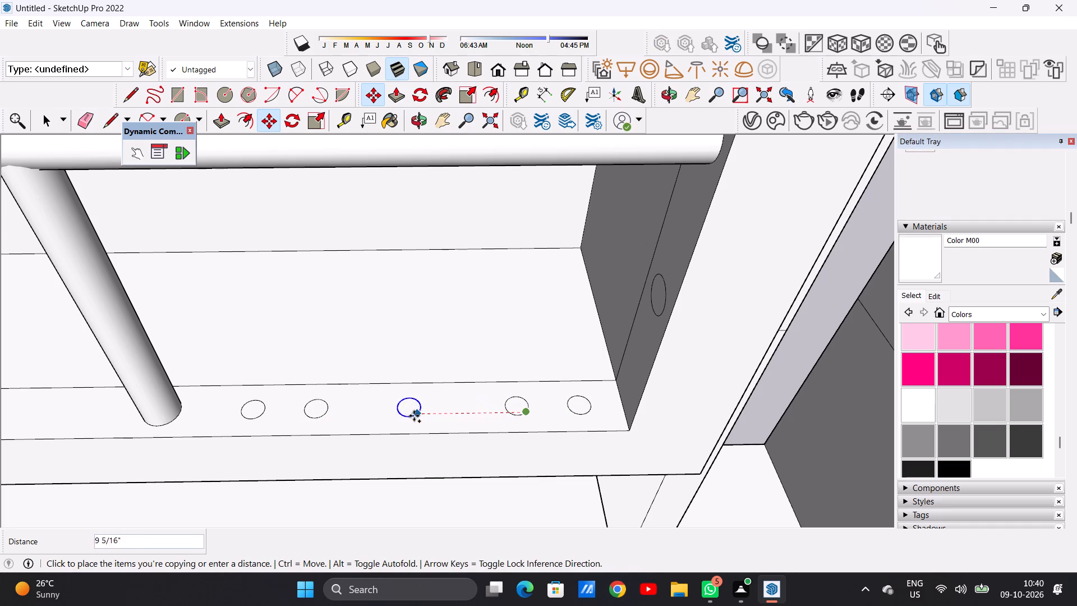
{"action": "left_click", "coordinate": [387, 415]}
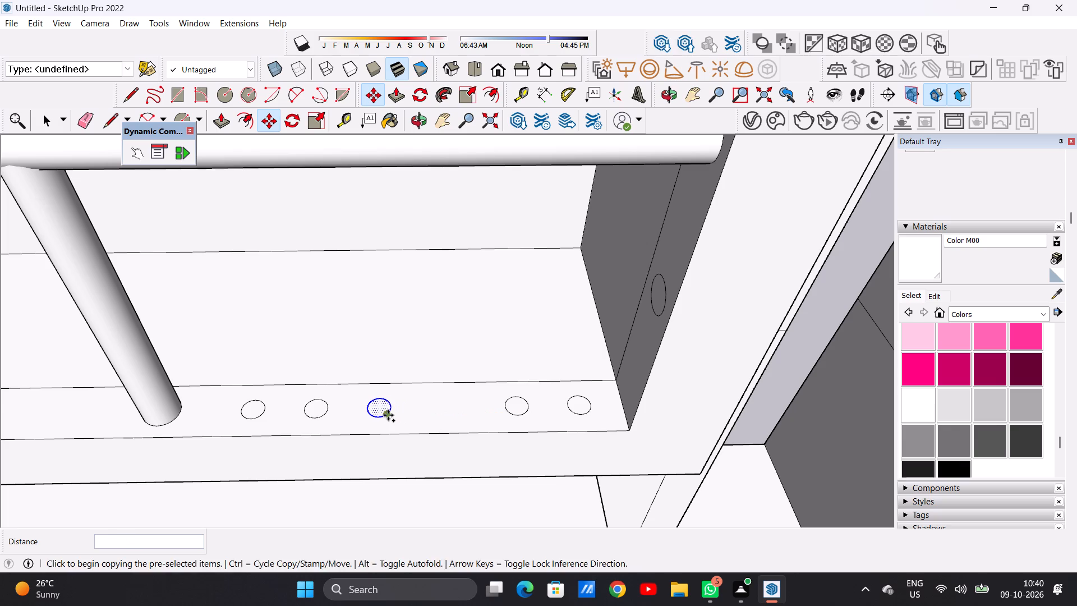
{"action": "left_click", "coordinate": [388, 415]}
{"action": "left_click", "coordinate": [452, 416]}
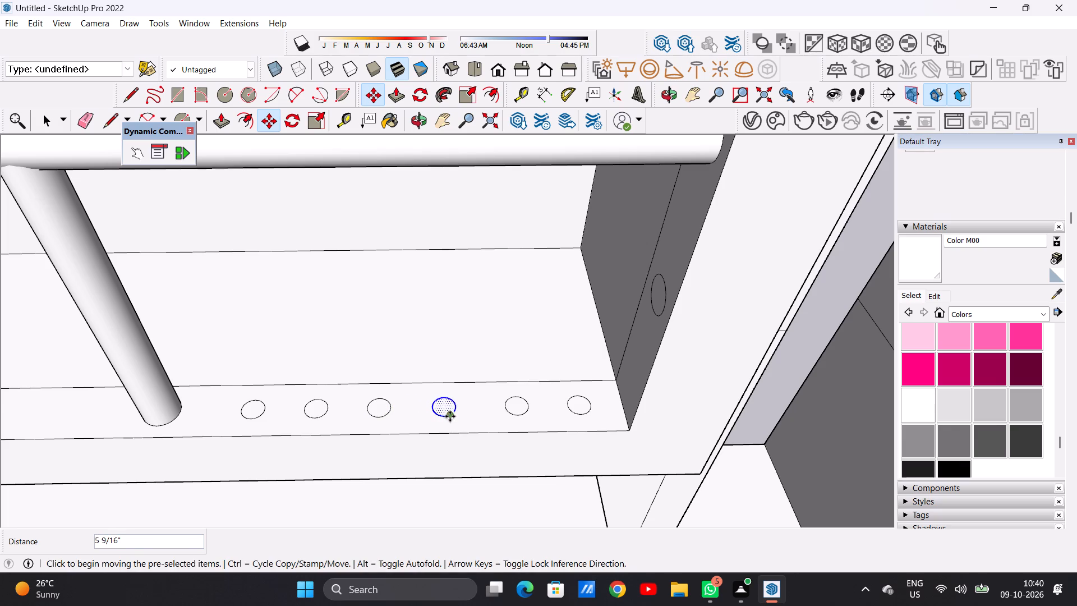
Copy the baluster circle about 5' 1 3/8" past the middle post to the left end of the front strip.
{"action": "left_click", "coordinate": [450, 416]}
{"action": "scroll", "coordinate": [460, 424], "scroll_direction": "down", "scroll_amount": 9}
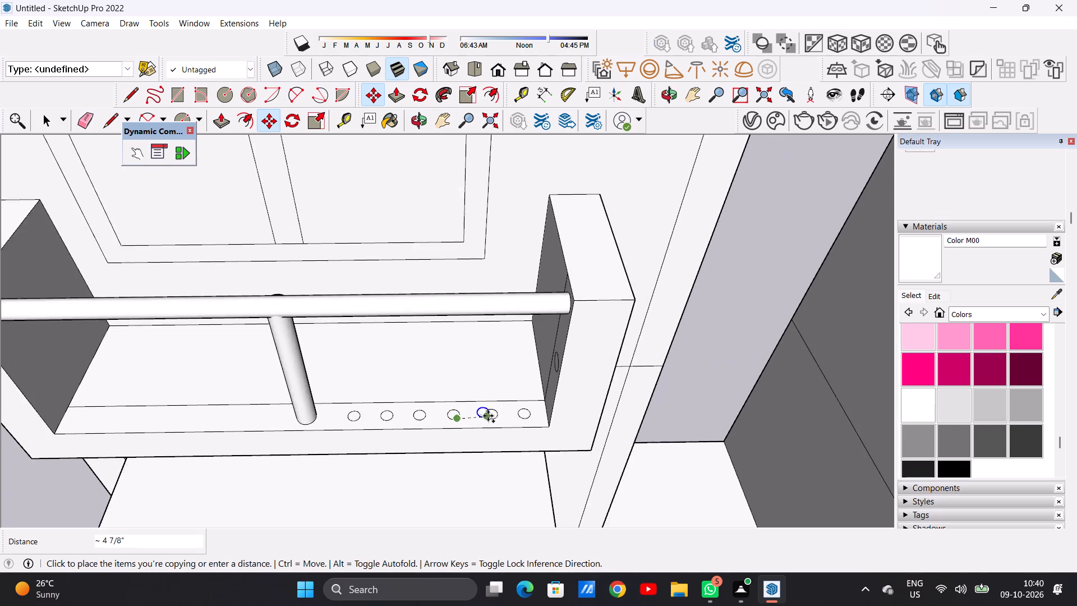
{"action": "scroll", "coordinate": [488, 416], "scroll_direction": "down", "scroll_amount": 2}
{"action": "scroll", "coordinate": [280, 414], "scroll_direction": "down", "scroll_amount": 1}
{"action": "scroll", "coordinate": [280, 414], "scroll_direction": "up", "scroll_amount": 1}
{"action": "scroll", "coordinate": [280, 414], "scroll_direction": "down", "scroll_amount": 1}
{"action": "scroll", "coordinate": [280, 414], "scroll_direction": "up", "scroll_amount": 3}
{"action": "scroll", "coordinate": [187, 421], "scroll_direction": "up", "scroll_amount": 4}
{"action": "left_click", "coordinate": [140, 419]}
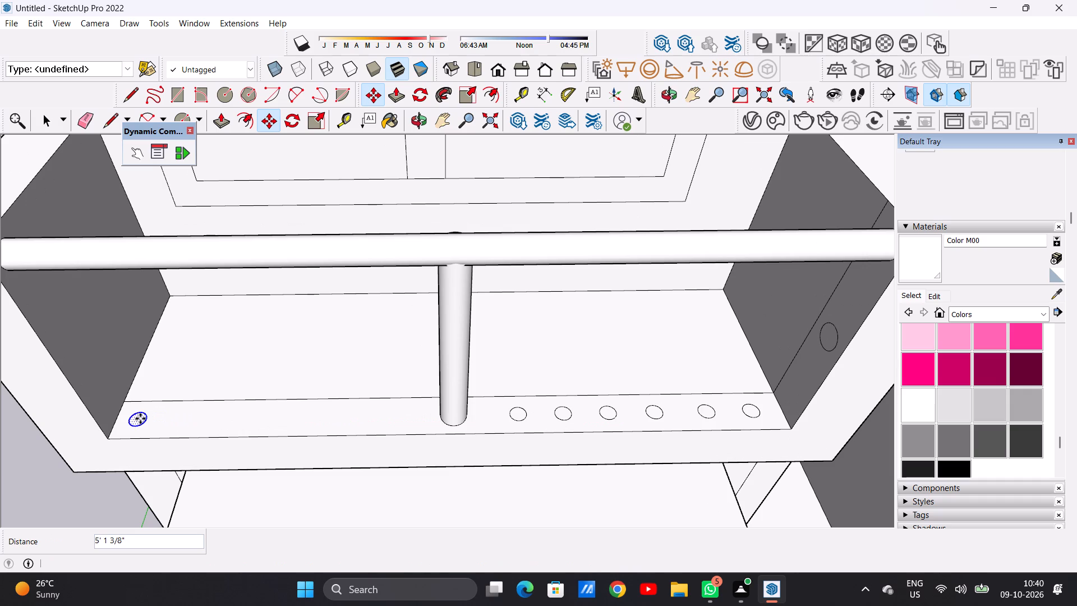
Place six more copies of the baluster circle, roughly evenly spaced, between the left-end circle and the middle post.
{"action": "left_click", "coordinate": [140, 419]}
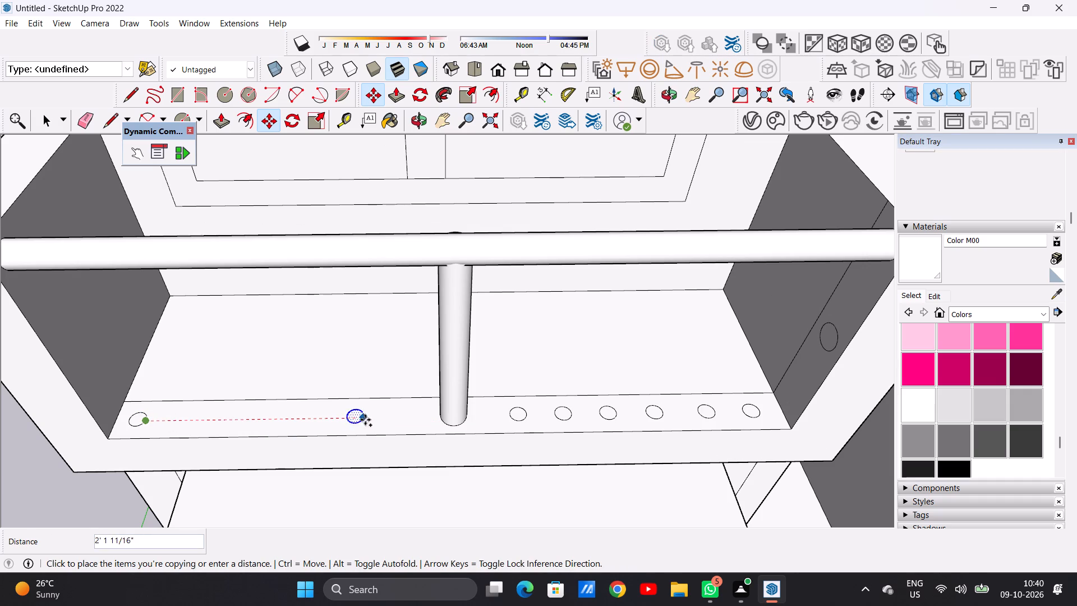
{"action": "left_click", "coordinate": [406, 416]}
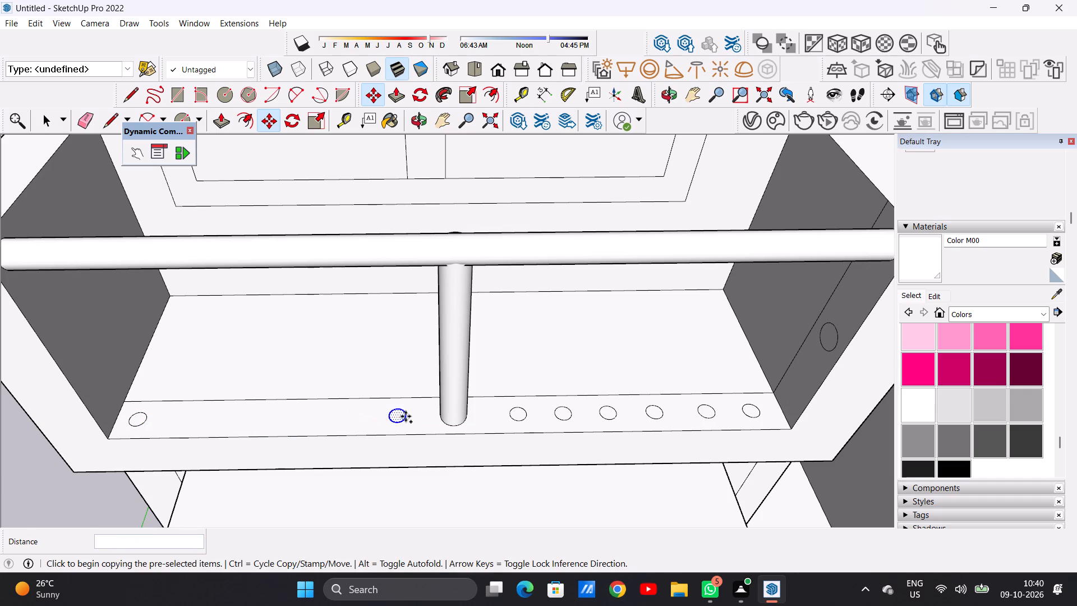
{"action": "left_click", "coordinate": [406, 416]}
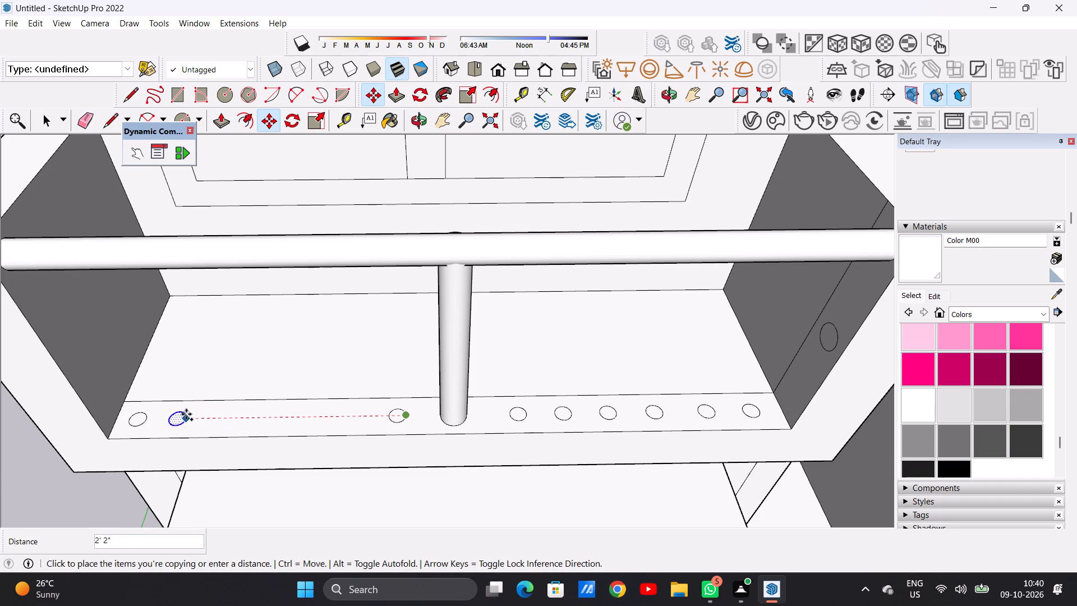
{"action": "left_click", "coordinate": [185, 414]}
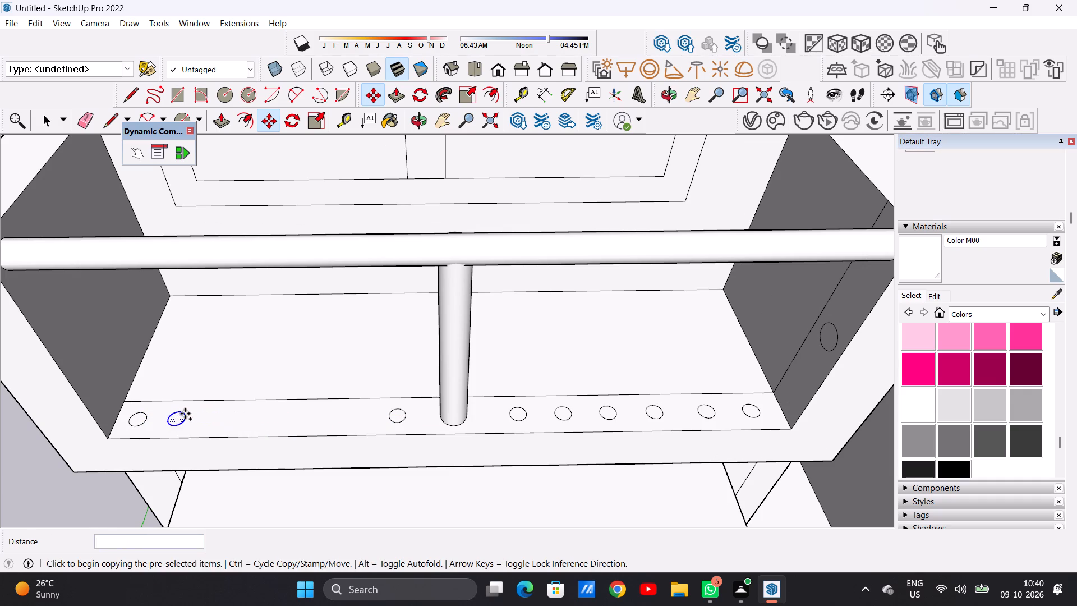
{"action": "left_click", "coordinate": [185, 414]}
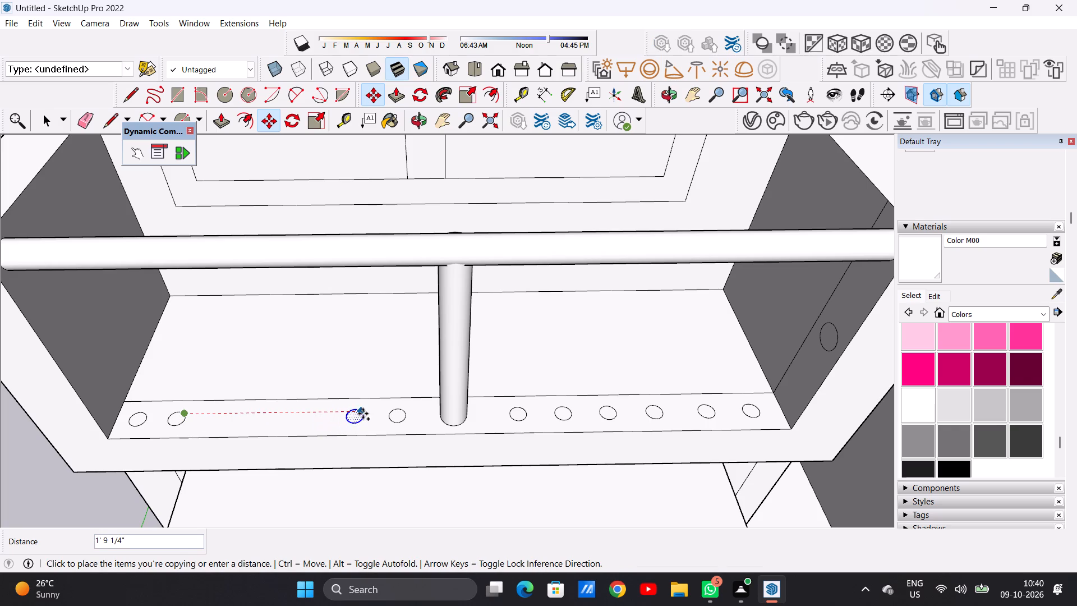
{"action": "left_click", "coordinate": [359, 414]}
{"action": "left_click", "coordinate": [359, 414]}
{"action": "left_click", "coordinate": [225, 411]}
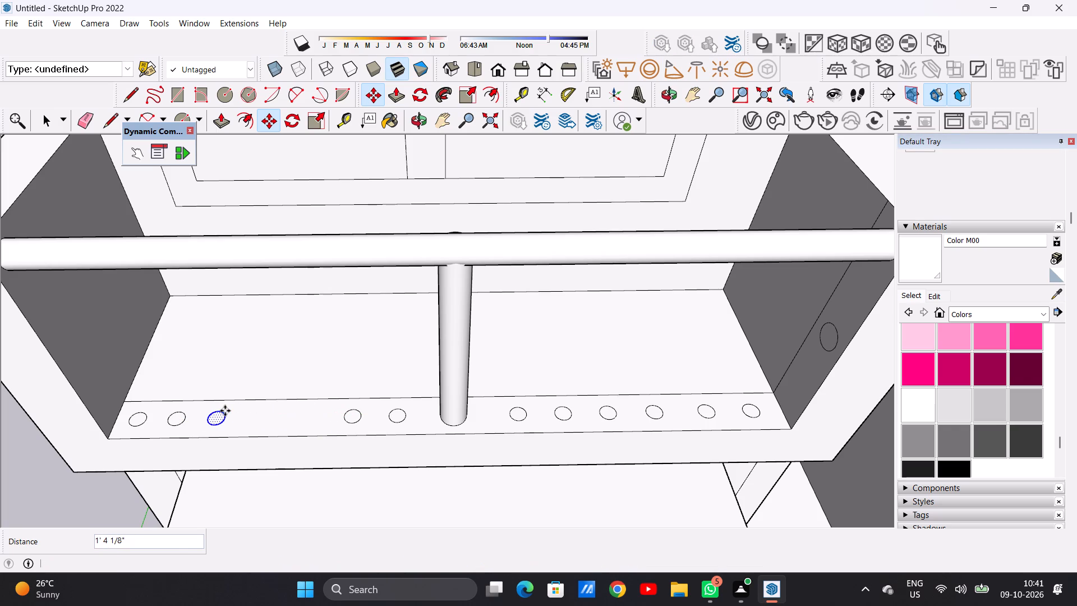
{"action": "left_click", "coordinate": [225, 411]}
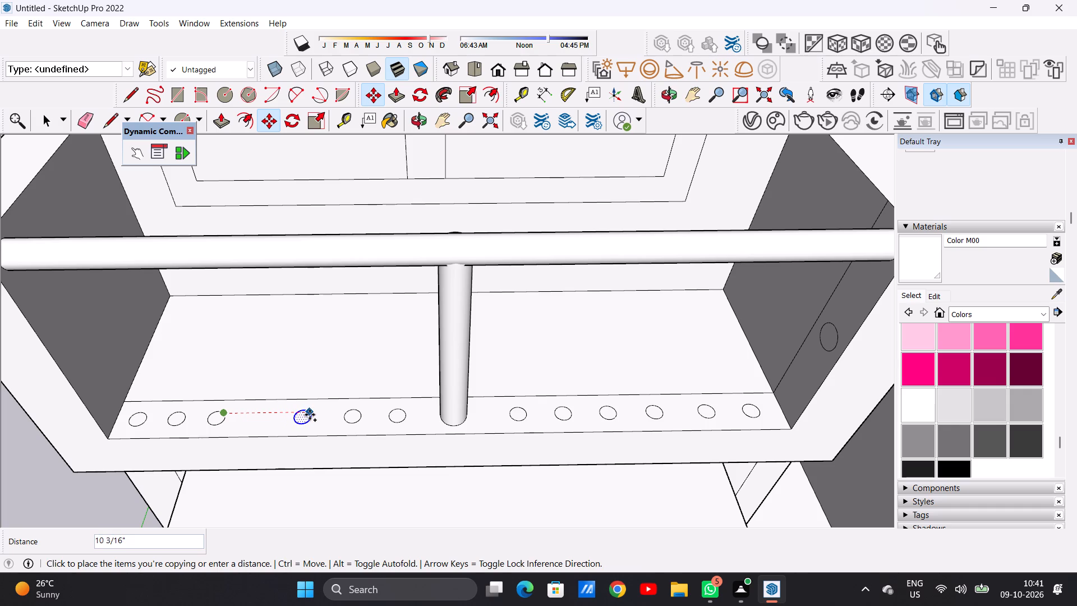
{"action": "left_click", "coordinate": [312, 415]}
{"action": "left_click", "coordinate": [312, 415]}
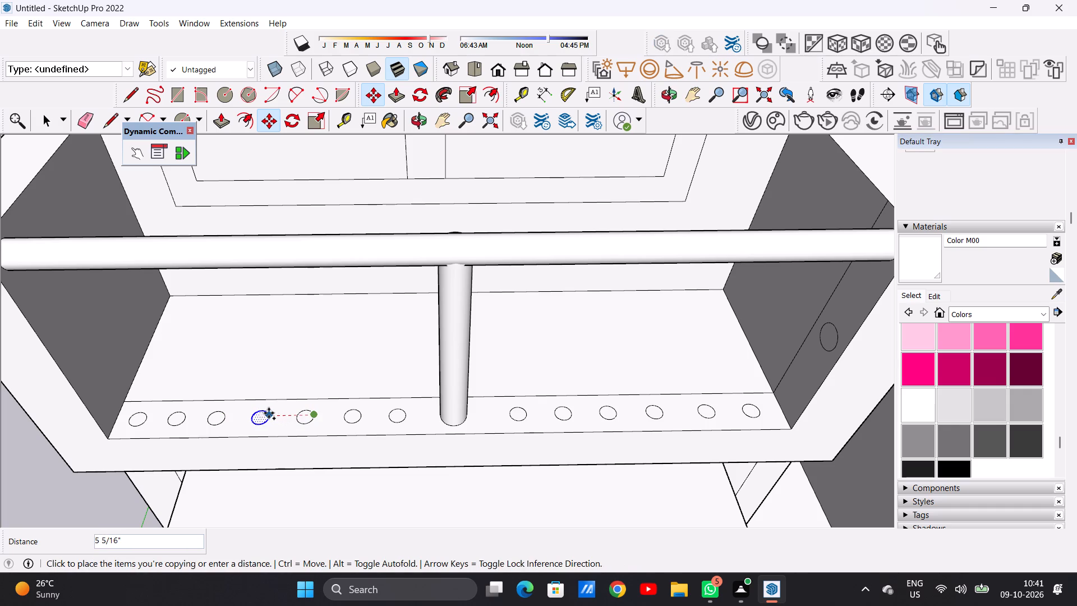
{"action": "left_click", "coordinate": [269, 413]}
{"action": "key", "text": "space"}
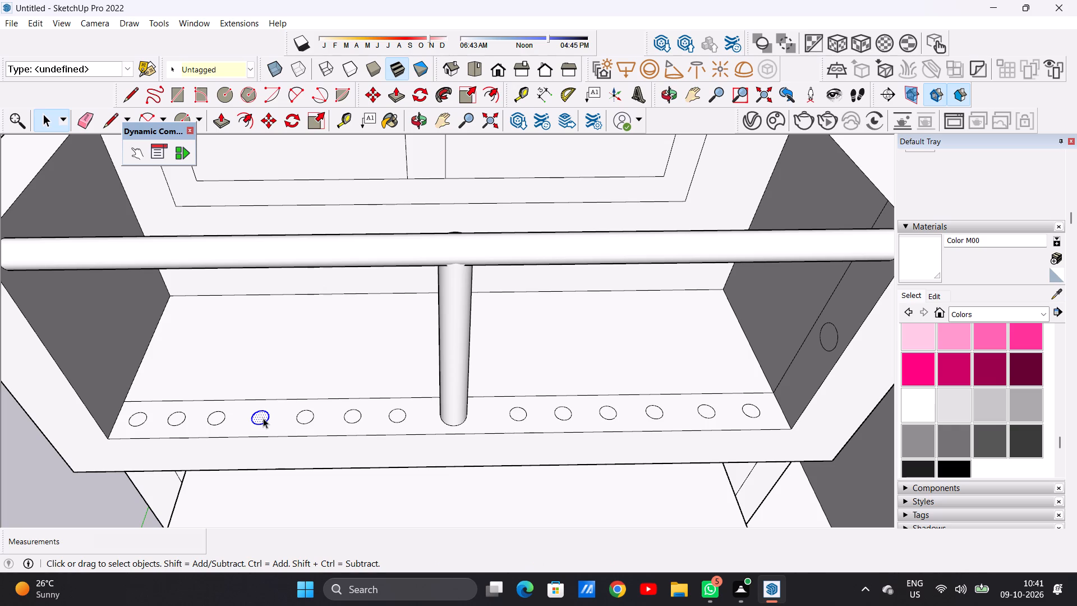
{"action": "scroll", "coordinate": [274, 421], "scroll_direction": "down", "scroll_amount": 8}
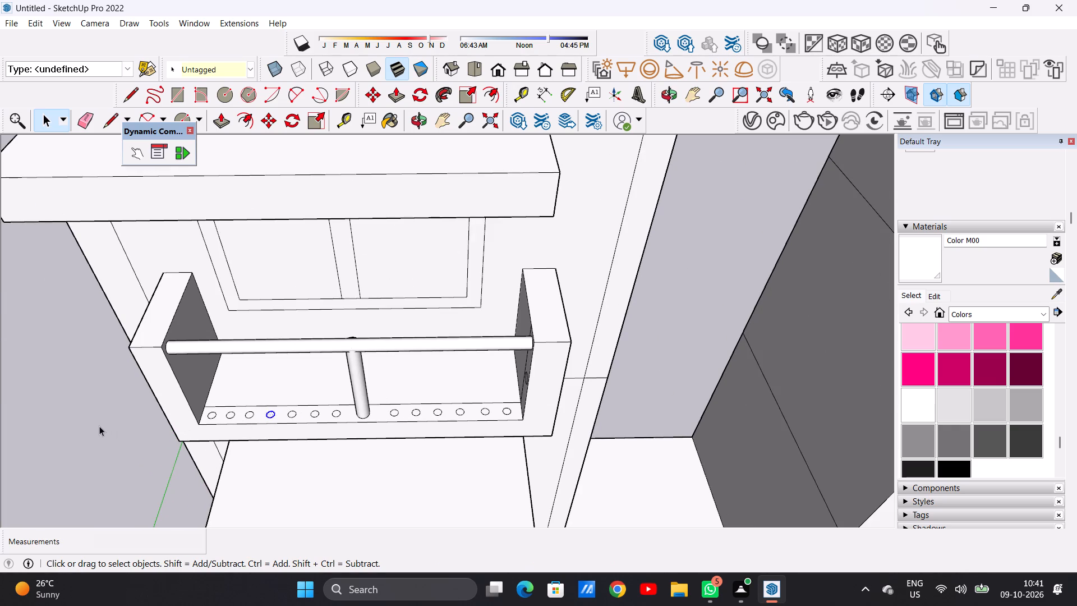
{"action": "left_click", "coordinate": [99, 426]}
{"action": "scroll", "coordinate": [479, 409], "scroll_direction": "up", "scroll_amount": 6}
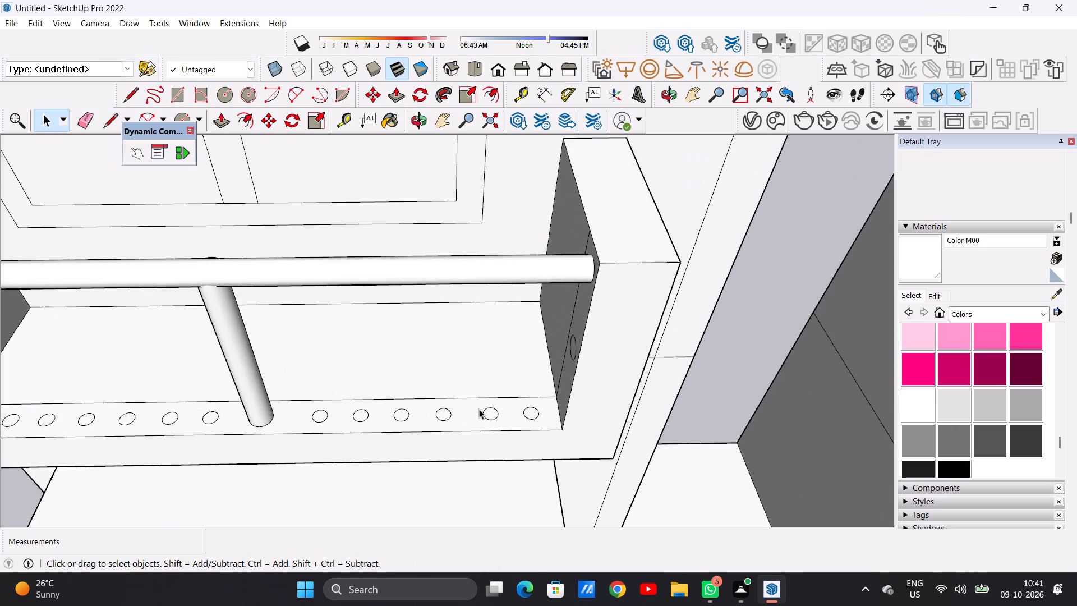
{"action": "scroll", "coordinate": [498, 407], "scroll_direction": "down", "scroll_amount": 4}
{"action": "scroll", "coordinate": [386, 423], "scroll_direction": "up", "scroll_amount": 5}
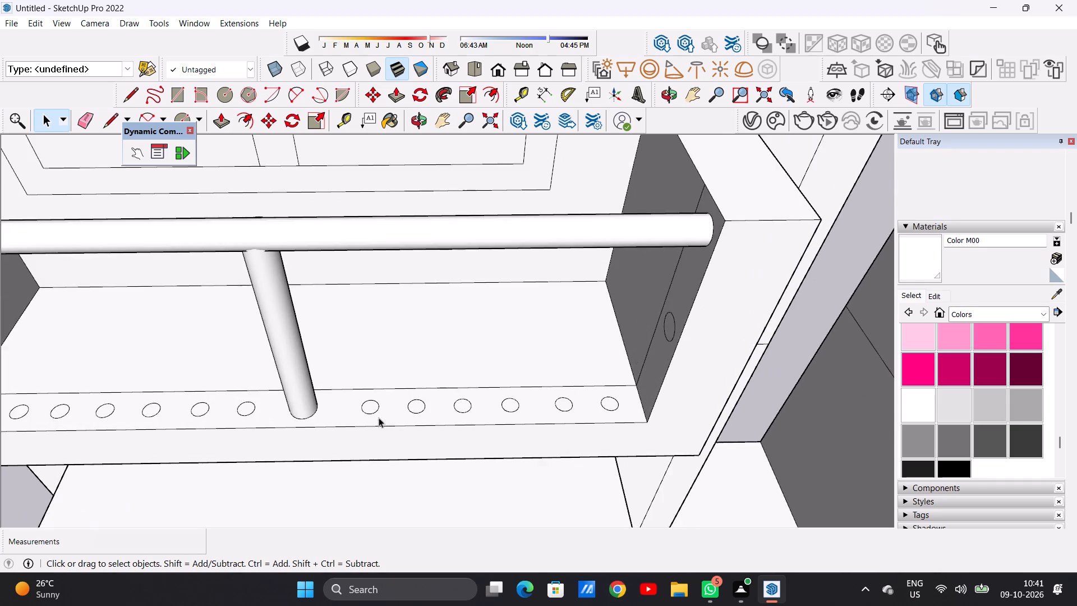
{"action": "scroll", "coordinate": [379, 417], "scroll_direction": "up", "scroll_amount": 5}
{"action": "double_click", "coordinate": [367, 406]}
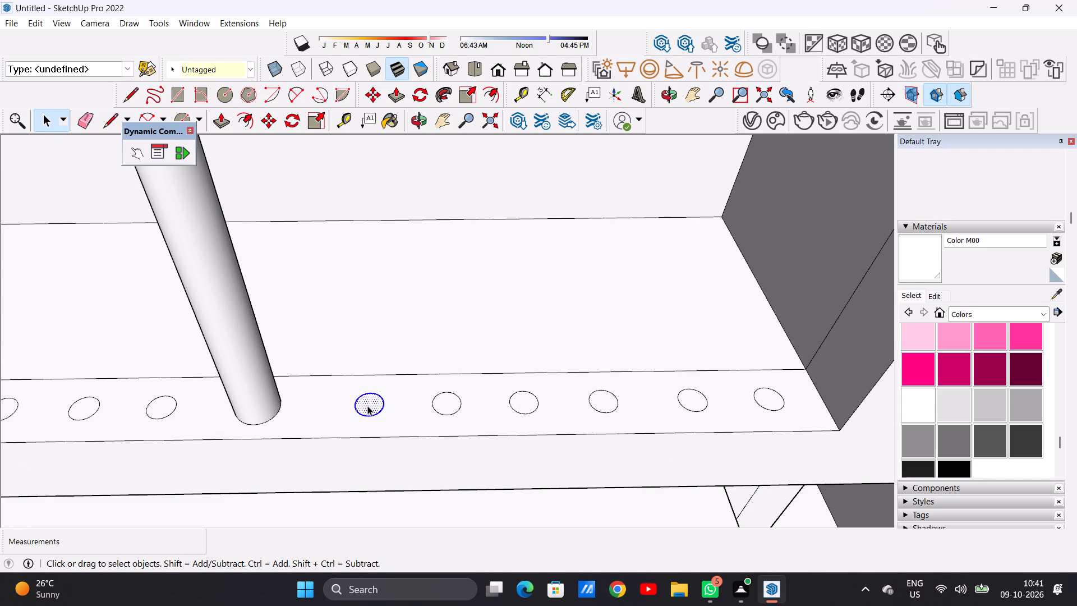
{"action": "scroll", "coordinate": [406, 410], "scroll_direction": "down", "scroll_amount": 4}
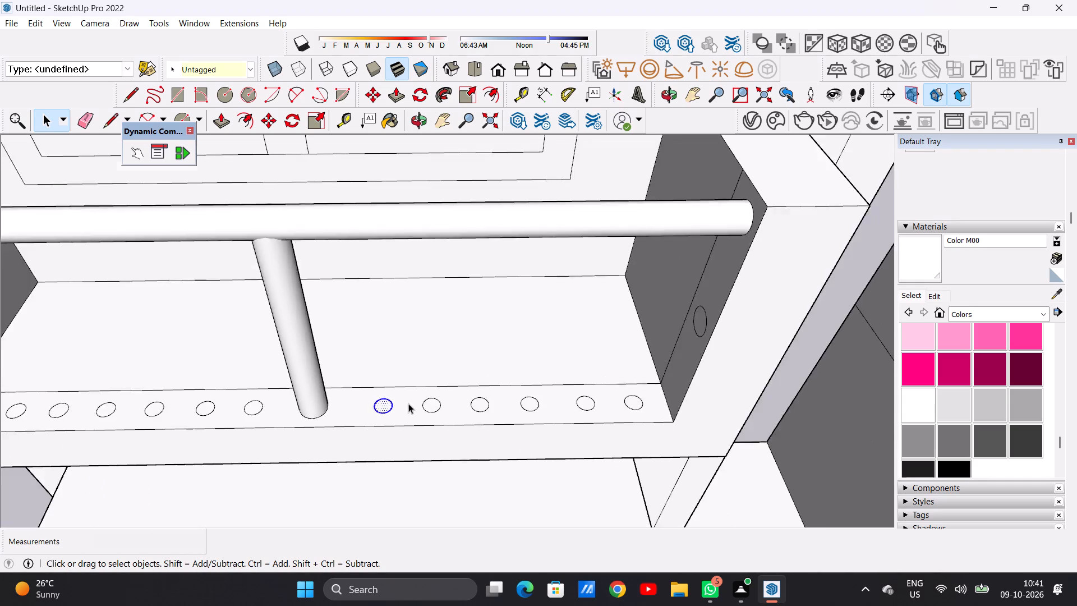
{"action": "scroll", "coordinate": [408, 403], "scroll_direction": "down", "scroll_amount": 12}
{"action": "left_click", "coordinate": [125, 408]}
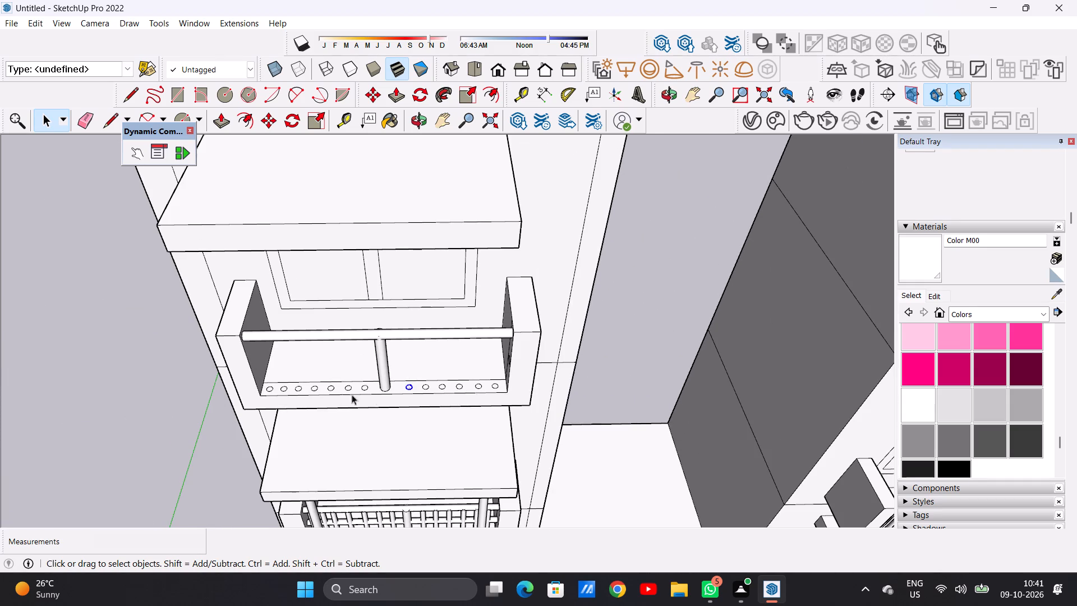
Extrude the baluster circle at the right end of the front strip up to the top rail, about 2' 1 1/2".
{"action": "middle_click_drag", "start_coordinate": [412, 367], "coordinate": [520, 305]}
{"action": "scroll", "coordinate": [543, 315], "scroll_direction": "up", "scroll_amount": 2}
{"action": "scroll", "coordinate": [543, 319], "scroll_direction": "down", "scroll_amount": 1}
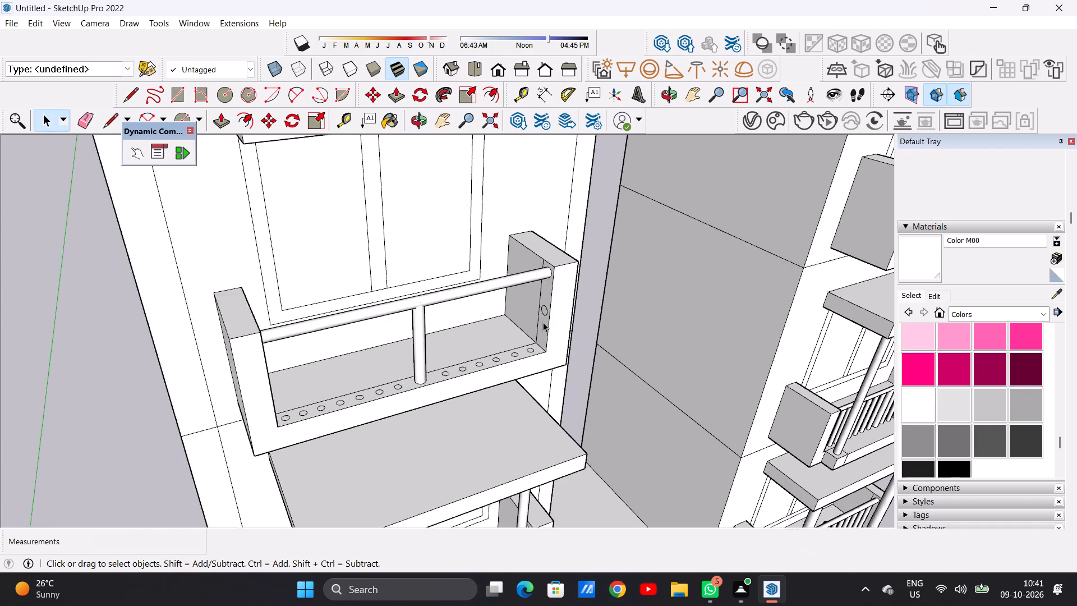
{"action": "scroll", "coordinate": [543, 324], "scroll_direction": "up", "scroll_amount": 2}
{"action": "scroll", "coordinate": [448, 362], "scroll_direction": "down", "scroll_amount": 10}
{"action": "middle_click_drag", "start_coordinate": [512, 370], "coordinate": [410, 381]}
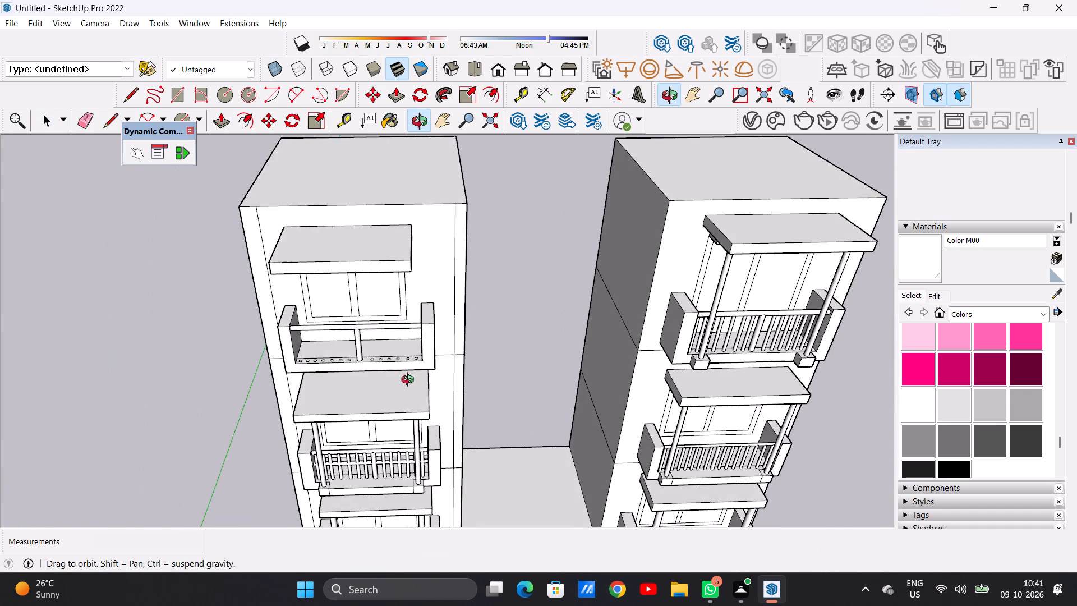
{"action": "middle_click_drag", "start_coordinate": [410, 381], "coordinate": [421, 403]}
{"action": "scroll", "coordinate": [424, 374], "scroll_direction": "up", "scroll_amount": 20}
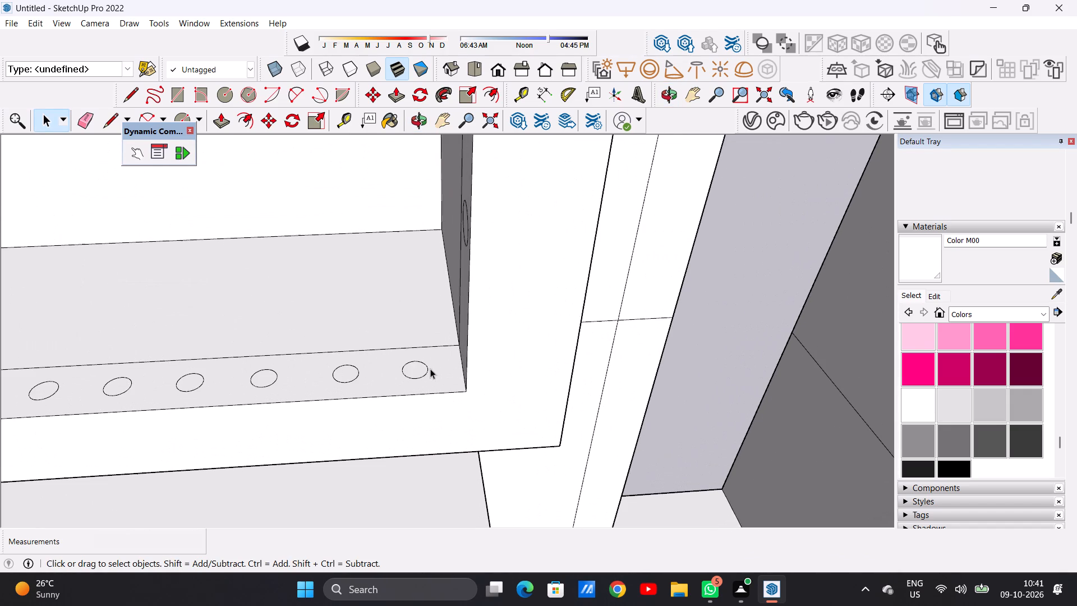
{"action": "key", "text": "p"}
{"action": "middle_click_drag", "start_coordinate": [408, 376], "coordinate": [407, 397]}
{"action": "scroll", "coordinate": [412, 369], "scroll_direction": "up", "scroll_amount": 3}
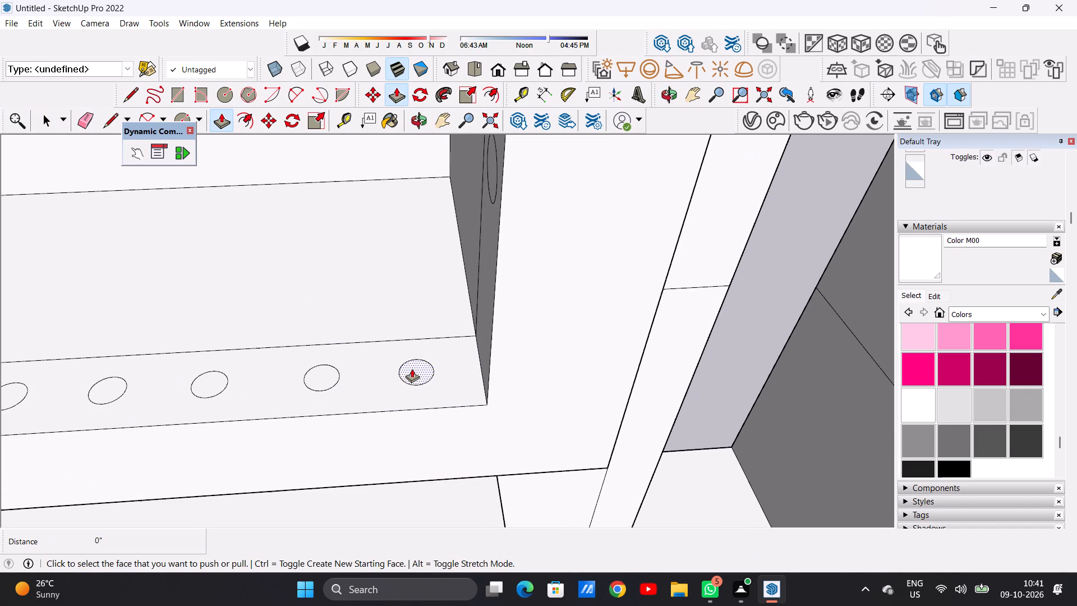
{"action": "left_click", "coordinate": [412, 369]}
{"action": "scroll", "coordinate": [413, 330], "scroll_direction": "down", "scroll_amount": 4}
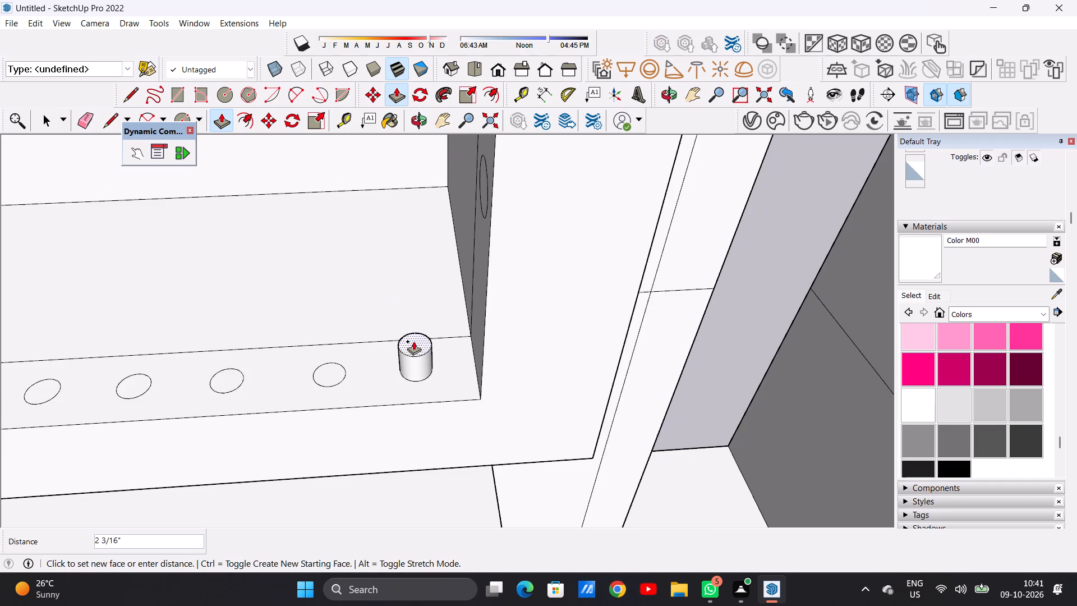
{"action": "scroll", "coordinate": [413, 341], "scroll_direction": "down", "scroll_amount": 20}
{"action": "scroll", "coordinate": [413, 341], "scroll_direction": "down", "scroll_amount": 1}
{"action": "scroll", "coordinate": [417, 264], "scroll_direction": "up", "scroll_amount": 6}
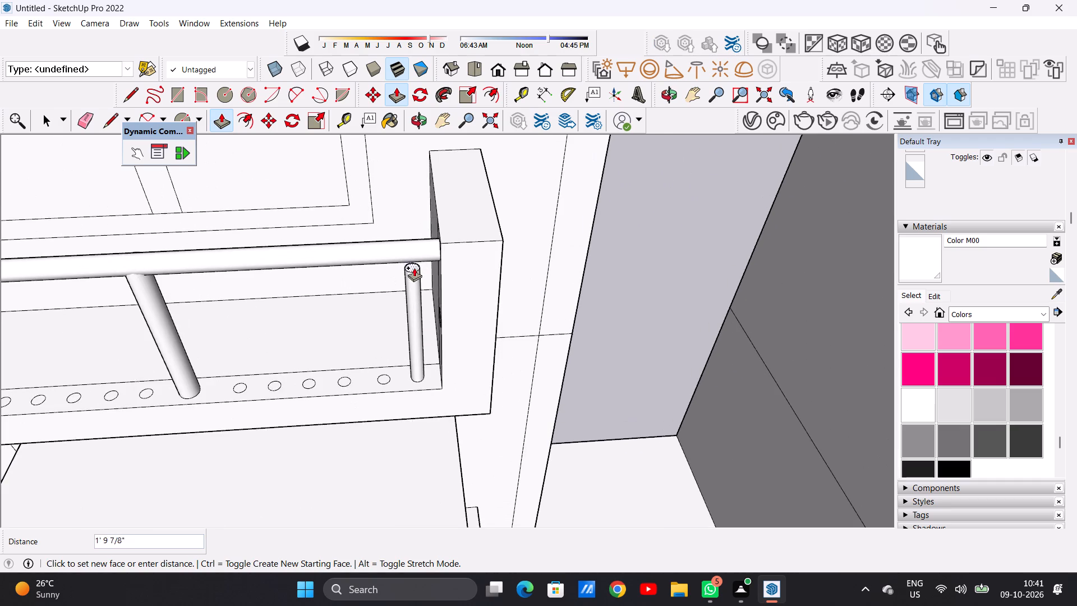
{"action": "middle_click_drag", "start_coordinate": [406, 260], "coordinate": [406, 231]}
{"action": "scroll", "coordinate": [417, 250], "scroll_direction": "up", "scroll_amount": 10}
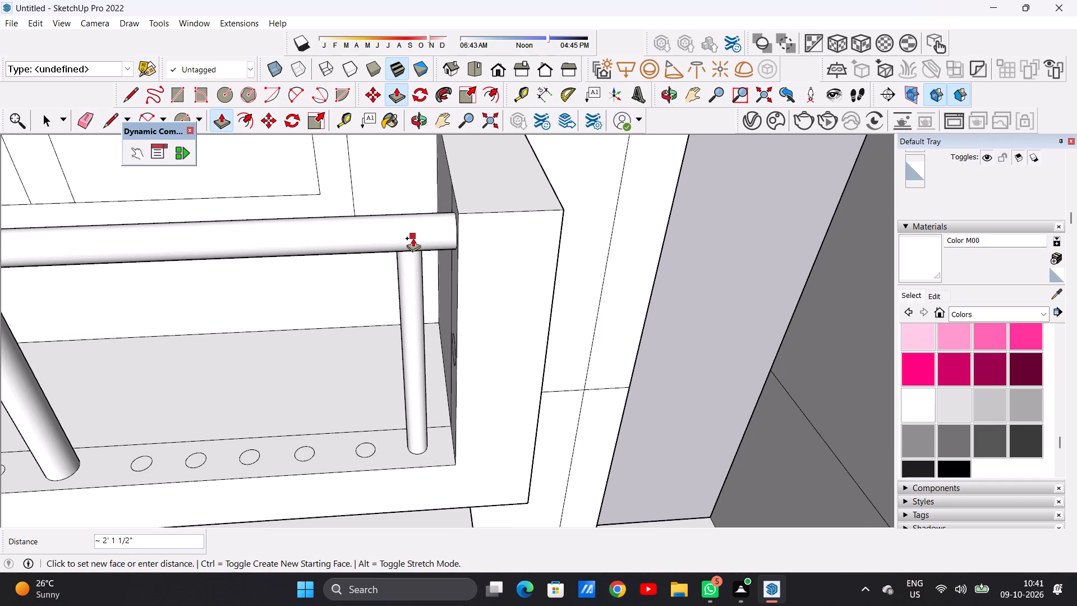
{"action": "left_click", "coordinate": [413, 238]}
Extrude the second baluster circle from the strip's right end up to the top rail, about 2' 1 1/2".
{"action": "scroll", "coordinate": [366, 420], "scroll_direction": "up", "scroll_amount": 11}
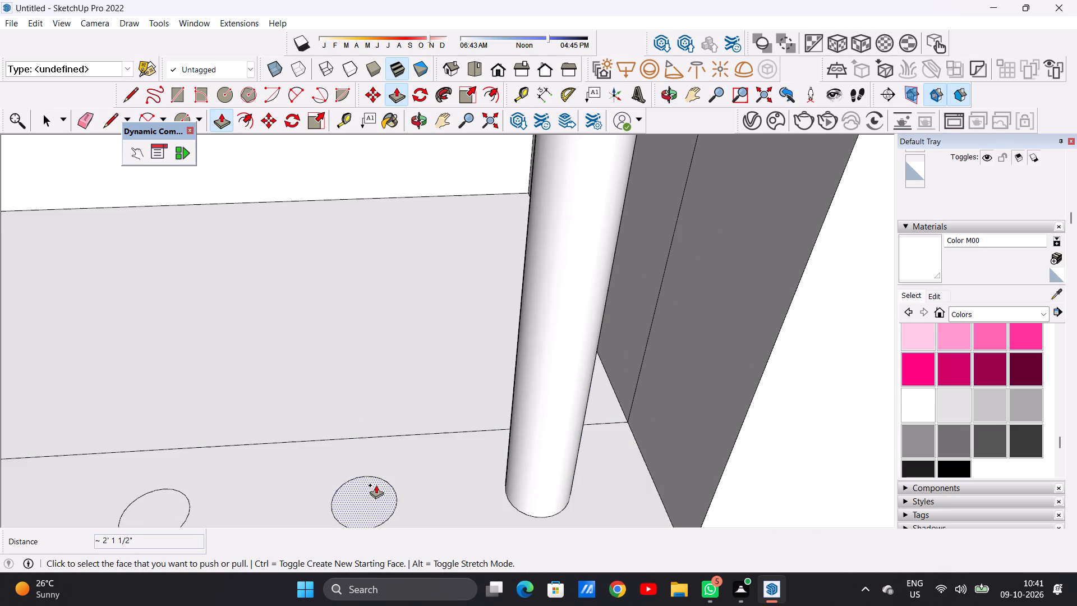
{"action": "left_click", "coordinate": [374, 489]}
{"action": "scroll", "coordinate": [385, 393], "scroll_direction": "down", "scroll_amount": 15}
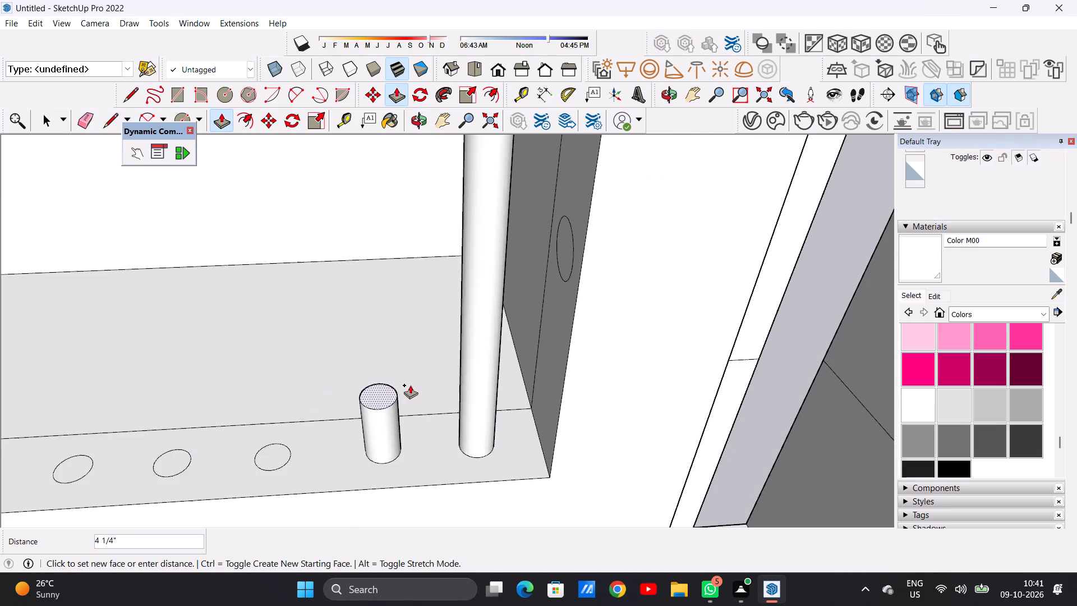
{"action": "scroll", "coordinate": [410, 385], "scroll_direction": "down", "scroll_amount": 20}
{"action": "scroll", "coordinate": [410, 385], "scroll_direction": "down", "scroll_amount": 2}
{"action": "scroll", "coordinate": [377, 209], "scroll_direction": "up", "scroll_amount": 4}
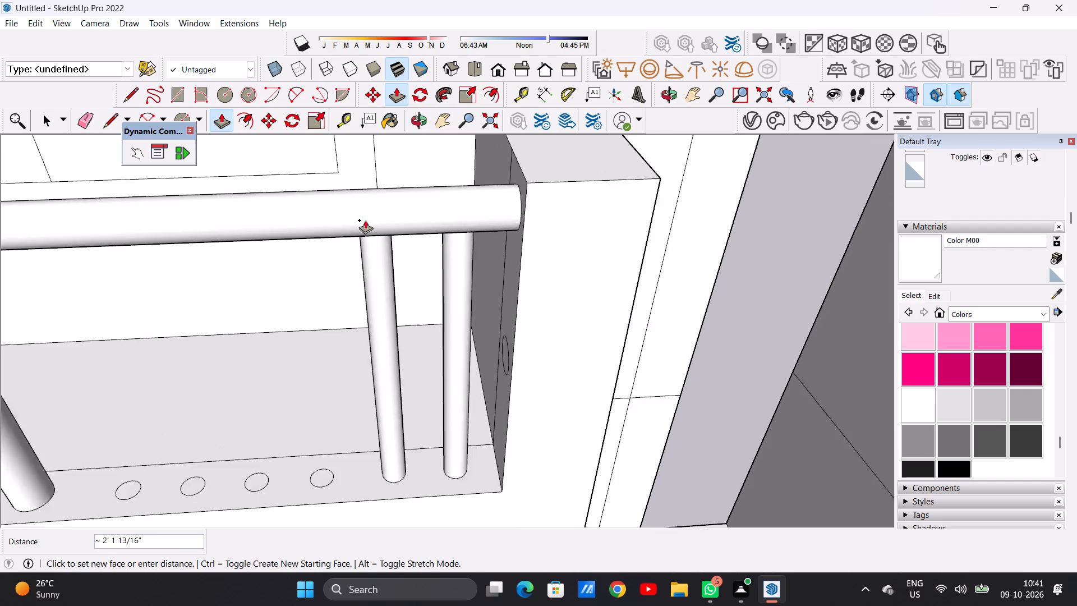
{"action": "scroll", "coordinate": [365, 220], "scroll_direction": "up", "scroll_amount": 4}
{"action": "left_click", "coordinate": [372, 221]}
Extrude the third baluster circle from the strip's right end up to the top rail, about 2' 7/8".
{"action": "scroll", "coordinate": [381, 260], "scroll_direction": "down", "scroll_amount": 11}
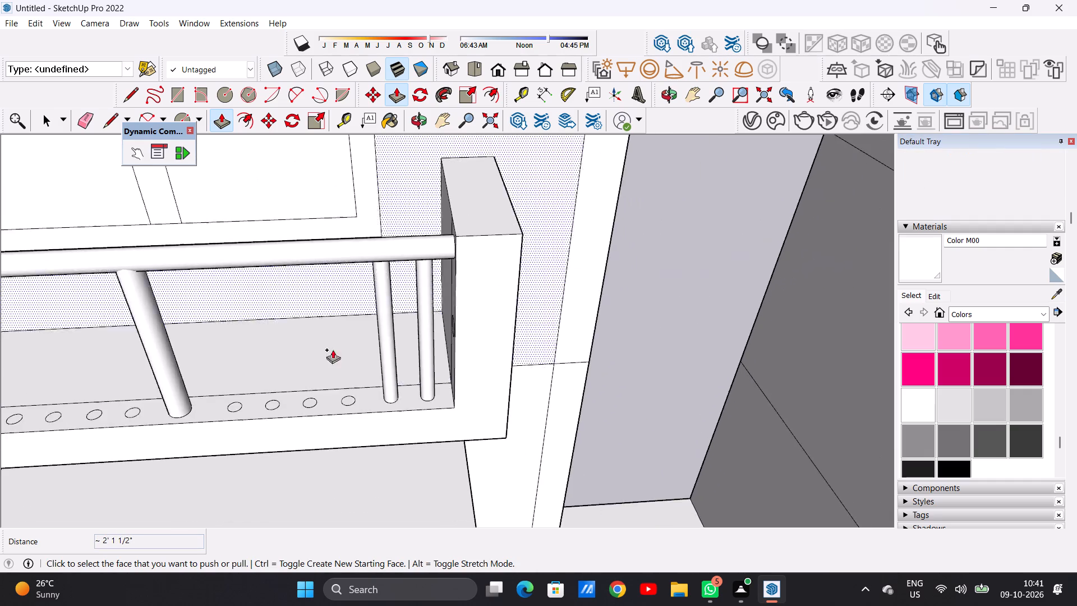
{"action": "scroll", "coordinate": [333, 383], "scroll_direction": "up", "scroll_amount": 19}
{"action": "left_click", "coordinate": [358, 415]}
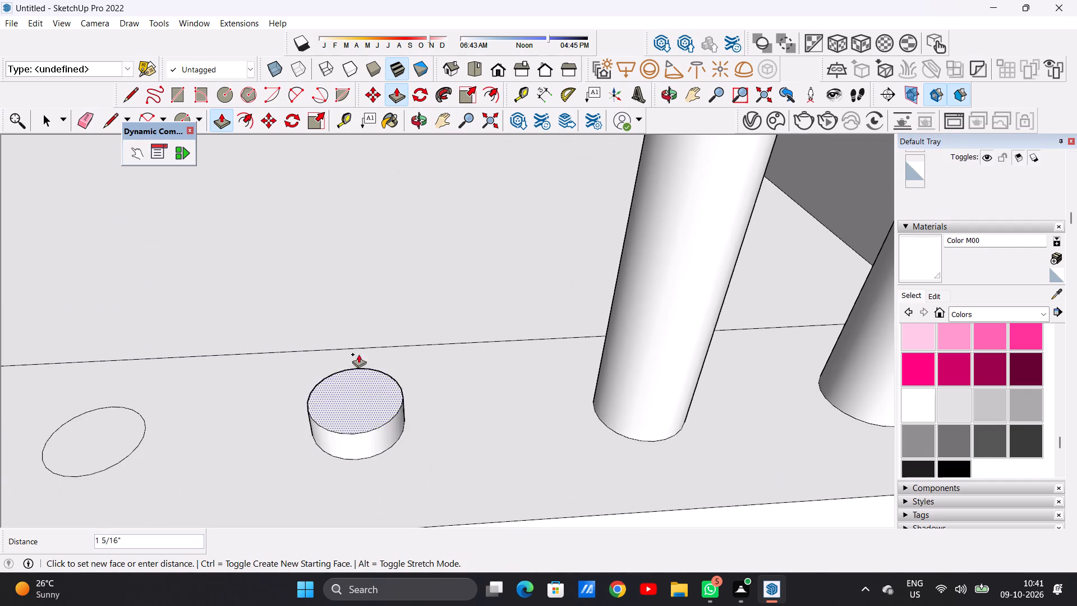
{"action": "scroll", "coordinate": [365, 299], "scroll_direction": "down", "scroll_amount": 20}
{"action": "scroll", "coordinate": [365, 299], "scroll_direction": "down", "scroll_amount": 9}
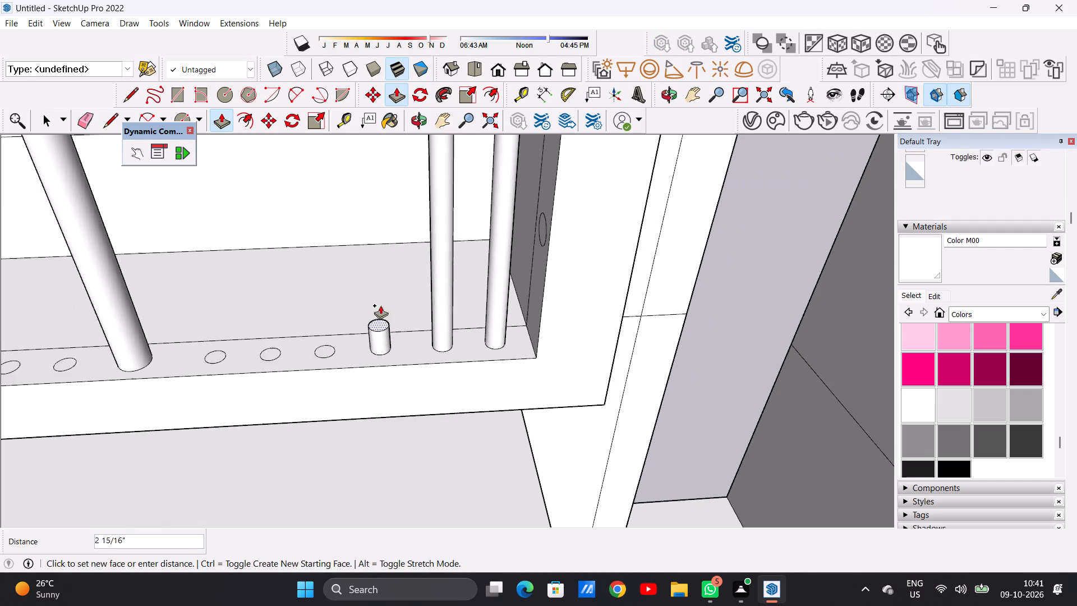
{"action": "scroll", "coordinate": [380, 305], "scroll_direction": "down", "scroll_amount": 13}
{"action": "scroll", "coordinate": [363, 186], "scroll_direction": "up", "scroll_amount": 9}
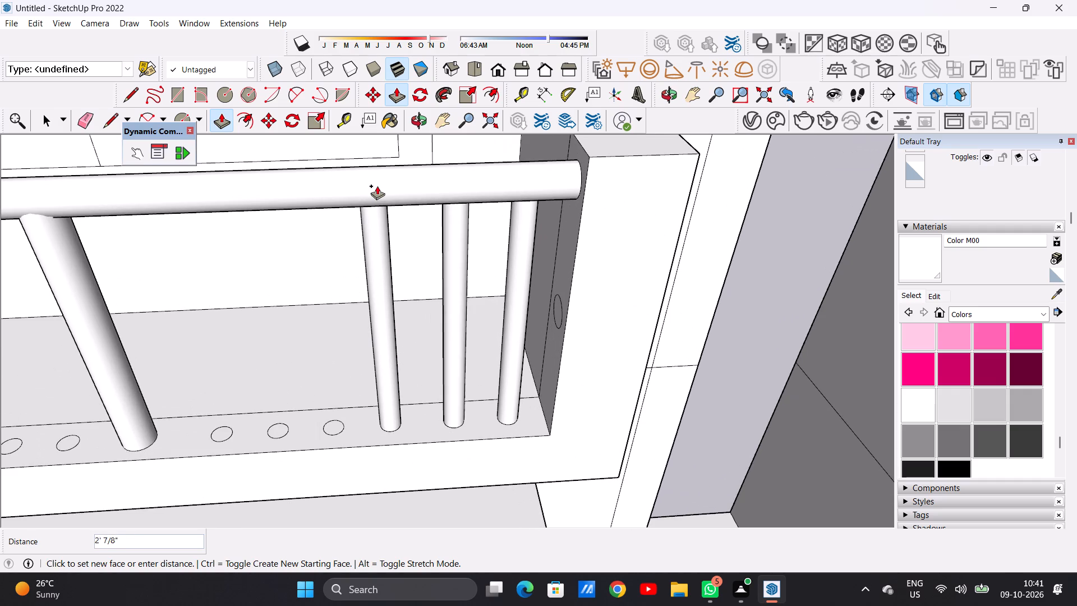
{"action": "left_click", "coordinate": [377, 186]}
Extrude the fourth baluster circle from the strip's right end up to the top rail, about 2' 5/16".
{"action": "scroll", "coordinate": [307, 421], "scroll_direction": "up", "scroll_amount": 16}
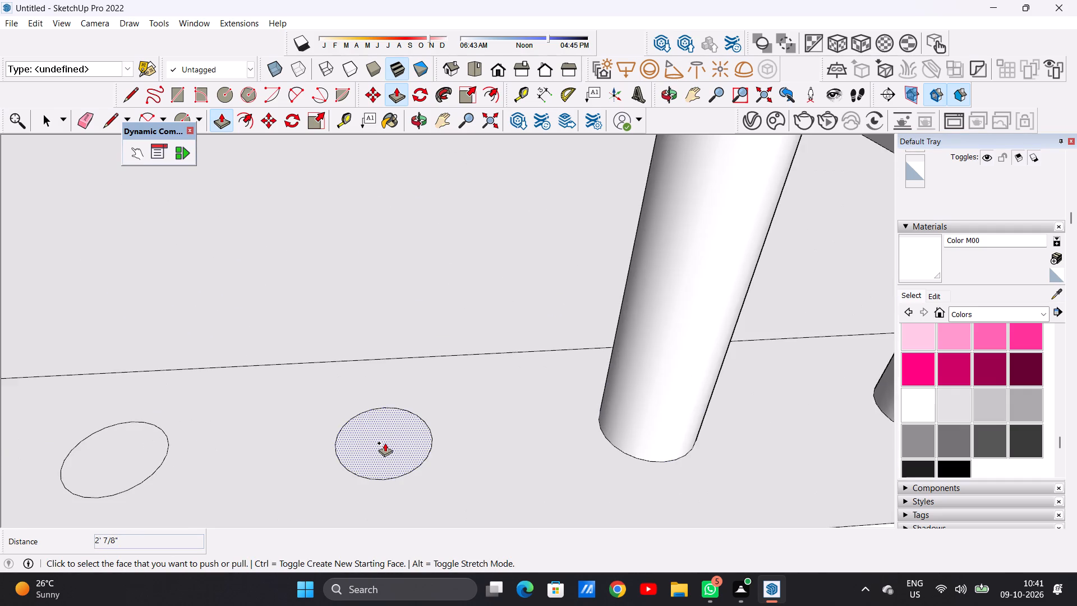
{"action": "left_click", "coordinate": [385, 443]}
{"action": "scroll", "coordinate": [363, 342], "scroll_direction": "down", "scroll_amount": 19}
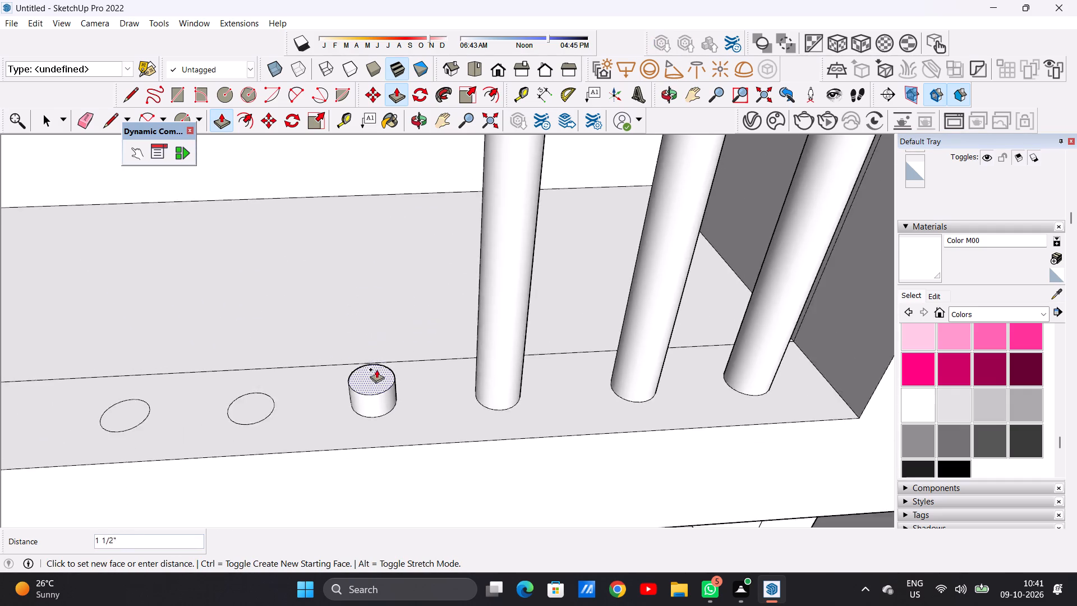
{"action": "scroll", "coordinate": [376, 369], "scroll_direction": "down", "scroll_amount": 20}
{"action": "scroll", "coordinate": [376, 369], "scroll_direction": "down", "scroll_amount": 6}
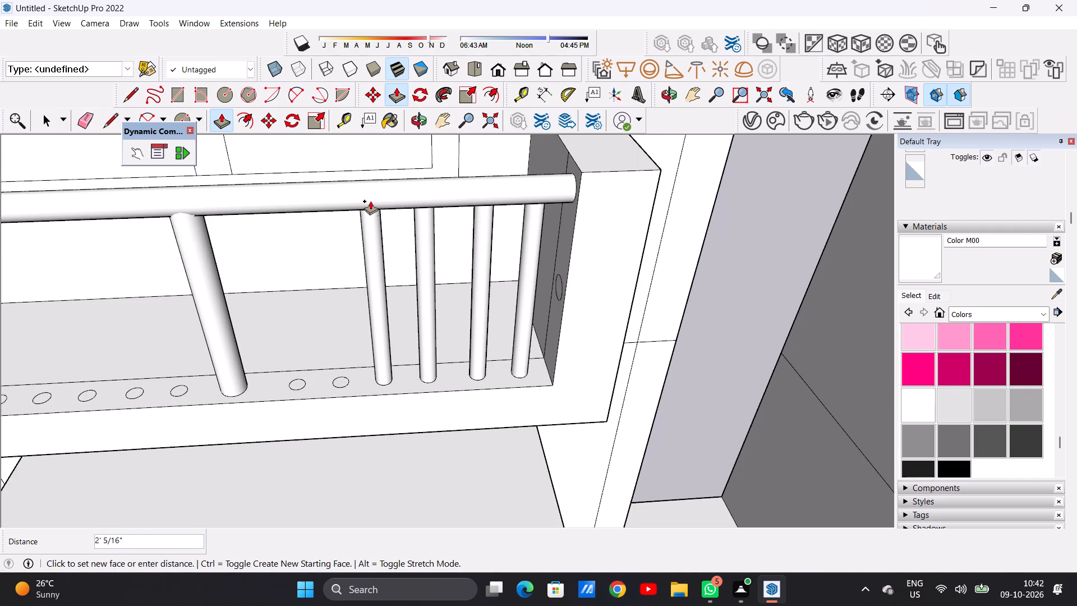
{"action": "left_click", "coordinate": [370, 201]}
Extrude the fifth baluster circle from the strip's right end up to the top rail, about 2' 1 1/4".
{"action": "scroll", "coordinate": [357, 363], "scroll_direction": "up", "scroll_amount": 7}
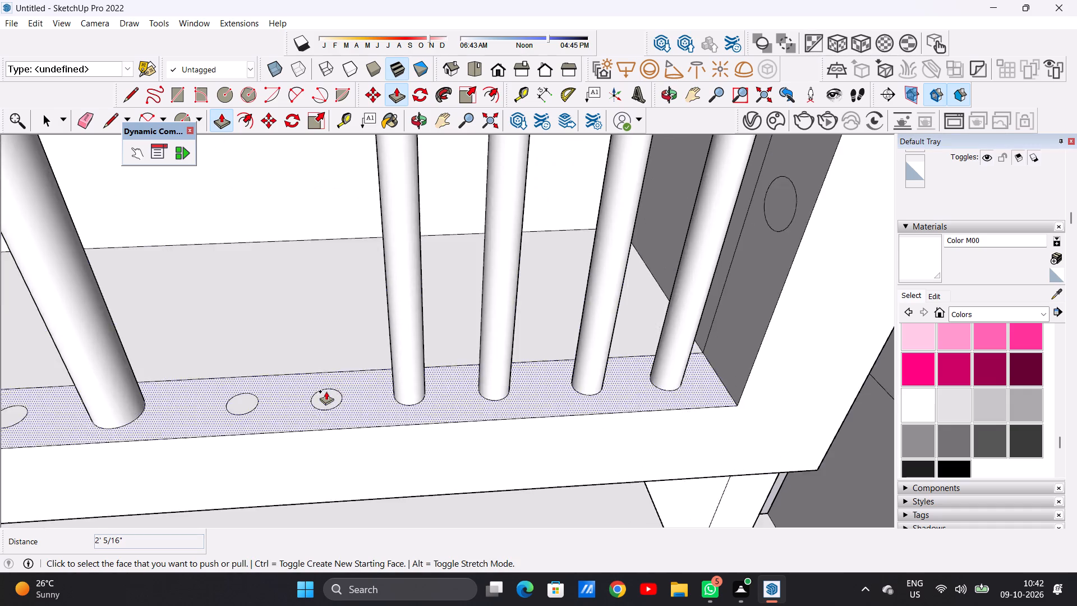
{"action": "scroll", "coordinate": [326, 391], "scroll_direction": "up", "scroll_amount": 11}
{"action": "left_click", "coordinate": [332, 413]}
{"action": "scroll", "coordinate": [335, 319], "scroll_direction": "down", "scroll_amount": 3}
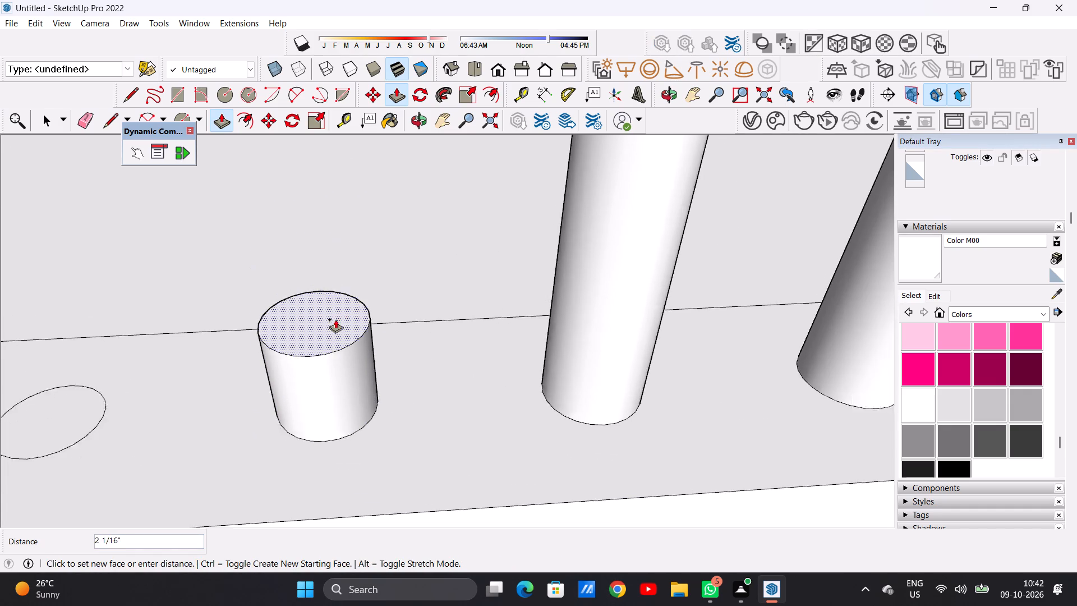
{"action": "scroll", "coordinate": [335, 319], "scroll_direction": "down", "scroll_amount": 20}
{"action": "scroll", "coordinate": [335, 319], "scroll_direction": "down", "scroll_amount": 20}
{"action": "scroll", "coordinate": [335, 319], "scroll_direction": "down", "scroll_amount": 6}
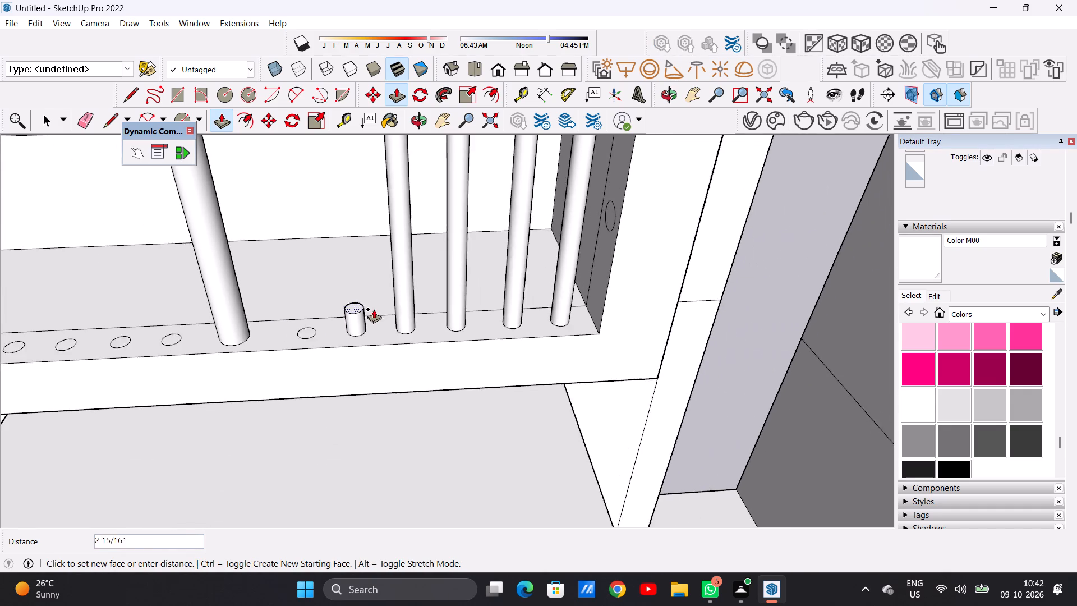
{"action": "scroll", "coordinate": [374, 309], "scroll_direction": "down", "scroll_amount": 12}
{"action": "scroll", "coordinate": [356, 187], "scroll_direction": "up", "scroll_amount": 4}
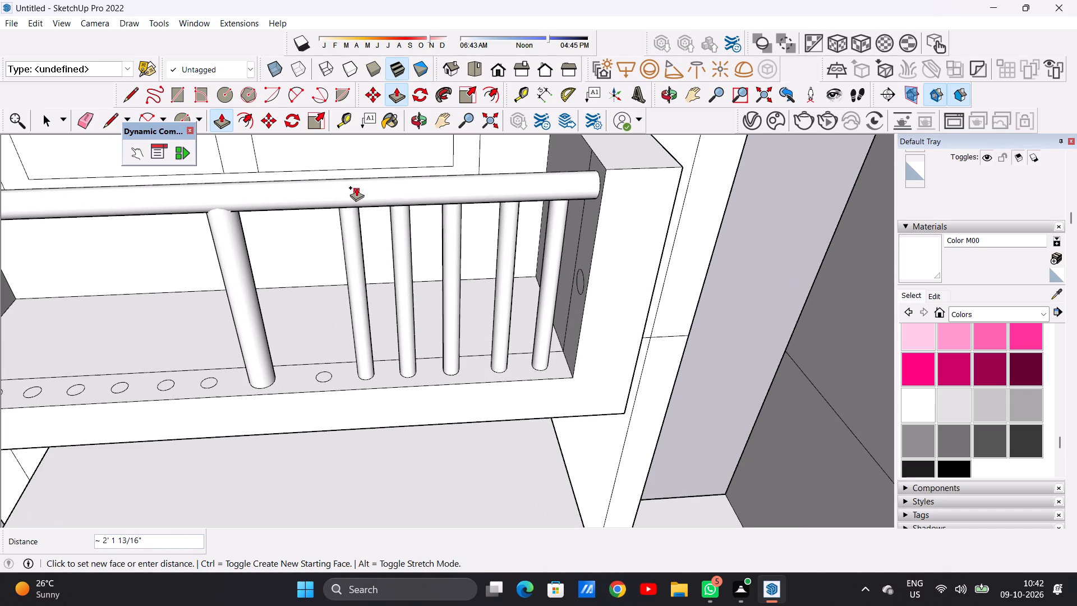
{"action": "left_click", "coordinate": [351, 191]}
Extrude the last baluster circle right of the middle post up to the top rail, about 2' 1 1/2".
{"action": "scroll", "coordinate": [402, 288], "scroll_direction": "down", "scroll_amount": 6}
{"action": "middle_click_drag", "start_coordinate": [469, 313], "coordinate": [394, 283]}
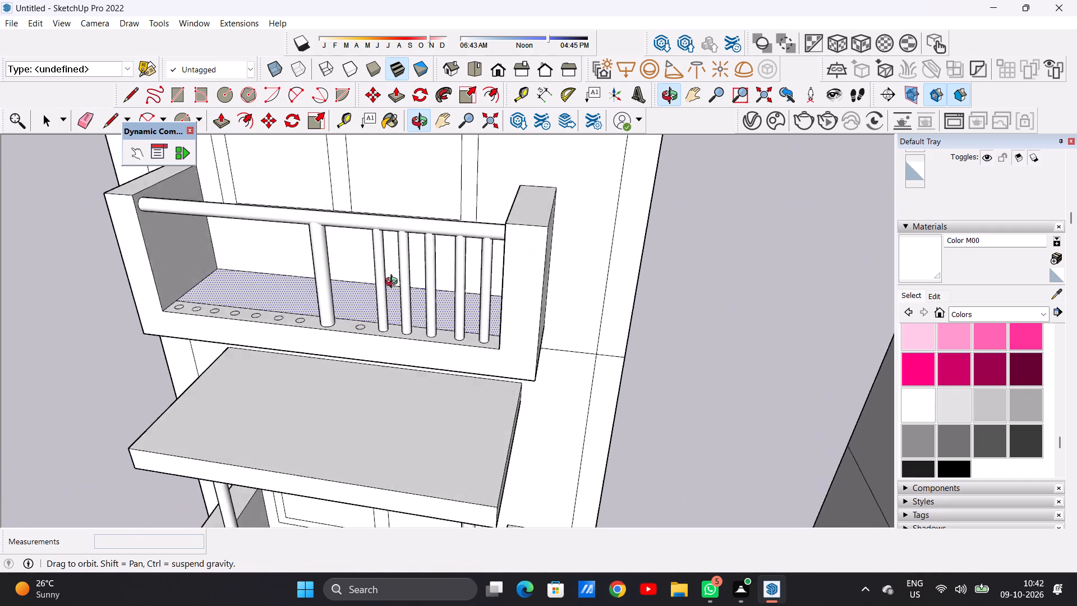
{"action": "middle_click_drag", "start_coordinate": [394, 283], "coordinate": [355, 254]}
{"action": "scroll", "coordinate": [363, 276], "scroll_direction": "up", "scroll_amount": 20}
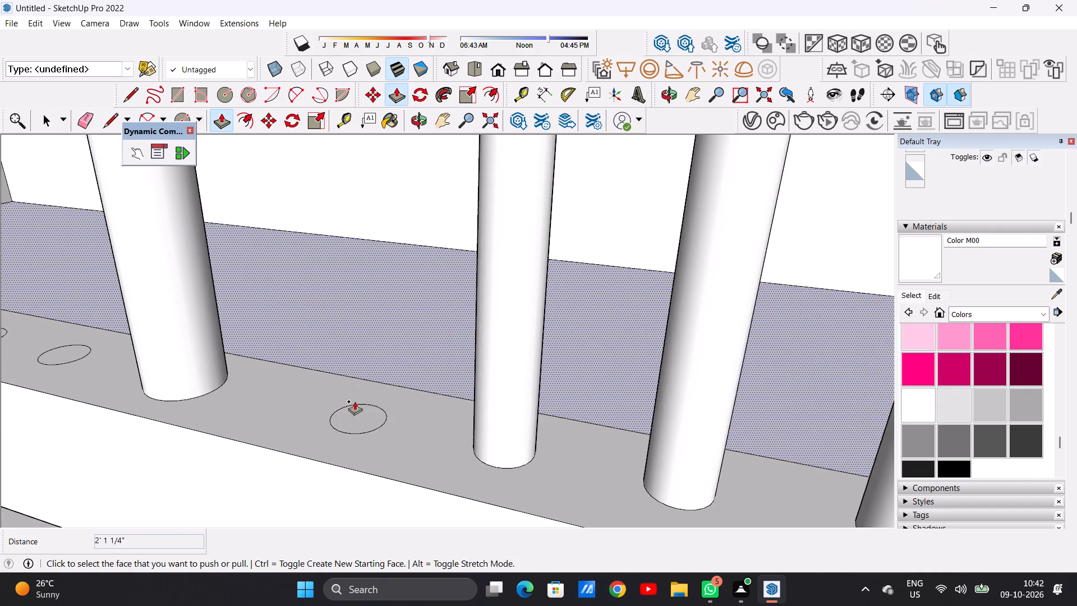
{"action": "left_click", "coordinate": [357, 422]}
{"action": "scroll", "coordinate": [355, 300], "scroll_direction": "down", "scroll_amount": 2}
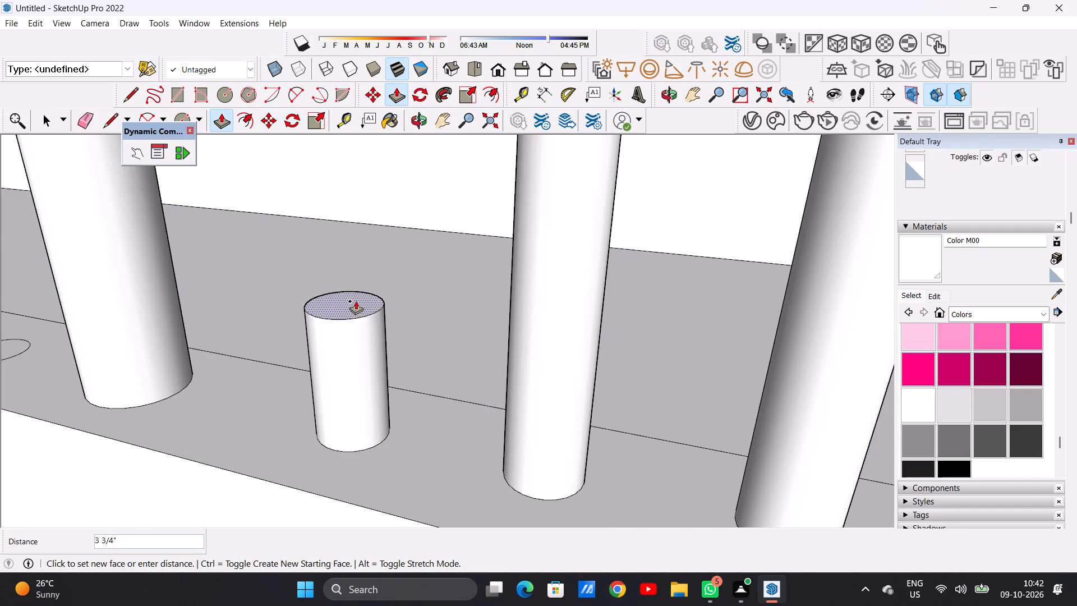
{"action": "scroll", "coordinate": [356, 301], "scroll_direction": "down", "scroll_amount": 20}
{"action": "scroll", "coordinate": [356, 301], "scroll_direction": "down", "scroll_amount": 6}
{"action": "scroll", "coordinate": [353, 210], "scroll_direction": "up", "scroll_amount": 5}
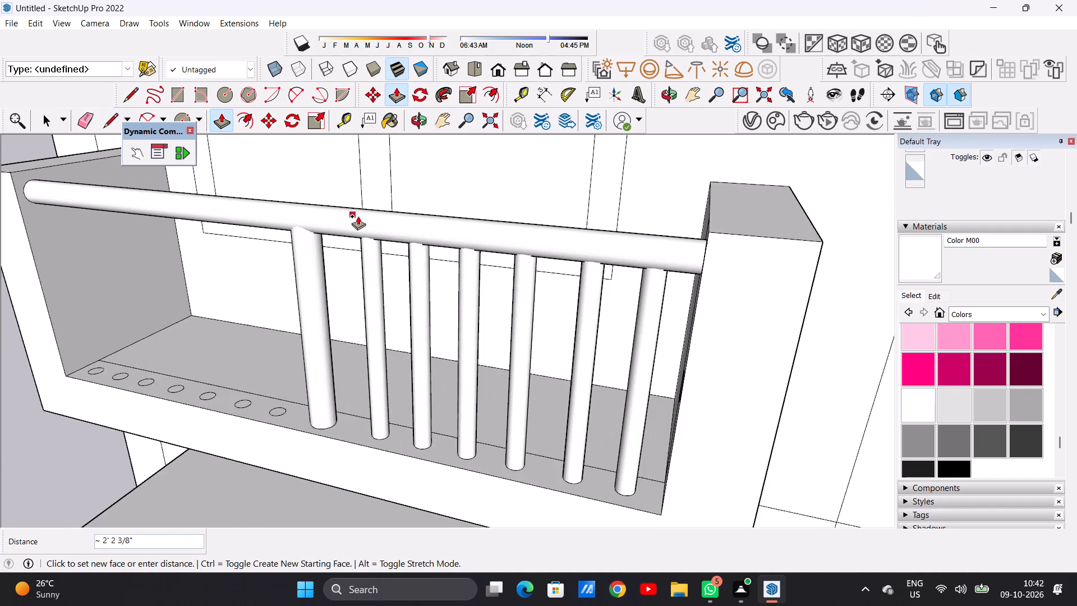
{"action": "scroll", "coordinate": [358, 216], "scroll_direction": "up", "scroll_amount": 5}
{"action": "left_click", "coordinate": [363, 226]}
Extrude the two baluster circles nearest the middle post on its left side up to the rail, about 2' 1" each.
{"action": "scroll", "coordinate": [384, 309], "scroll_direction": "down", "scroll_amount": 13}
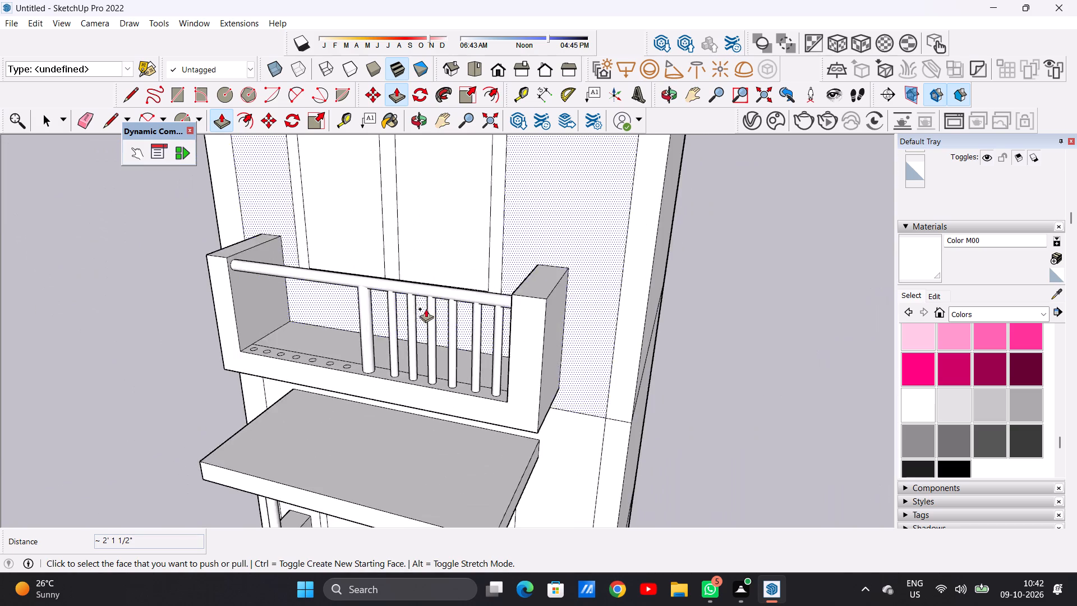
{"action": "scroll", "coordinate": [426, 309], "scroll_direction": "down", "scroll_amount": 2}
{"action": "scroll", "coordinate": [387, 273], "scroll_direction": "up", "scroll_amount": 11}
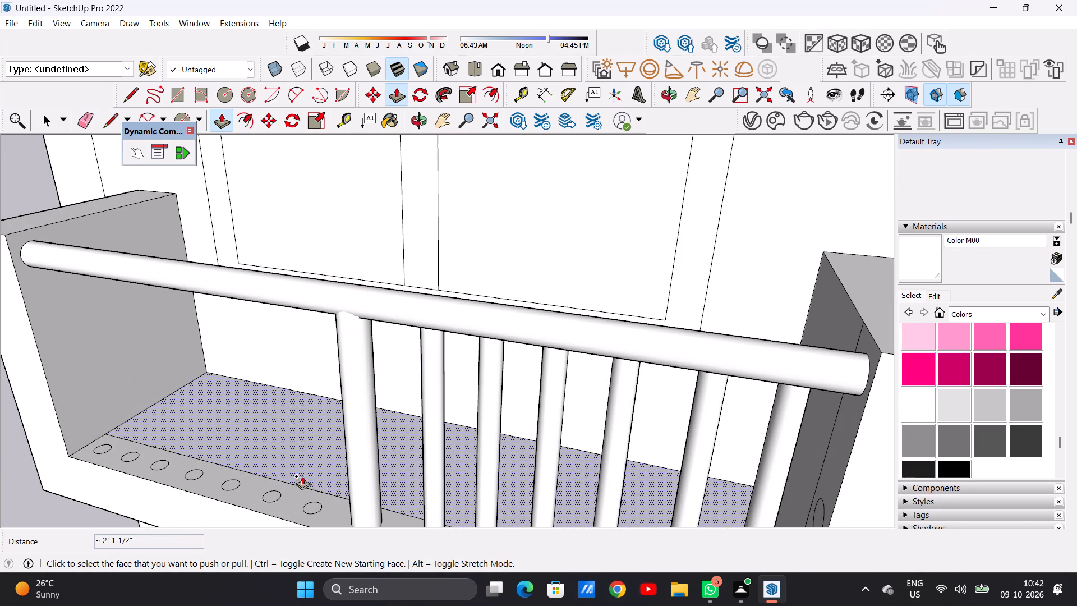
{"action": "left_click", "coordinate": [312, 502]}
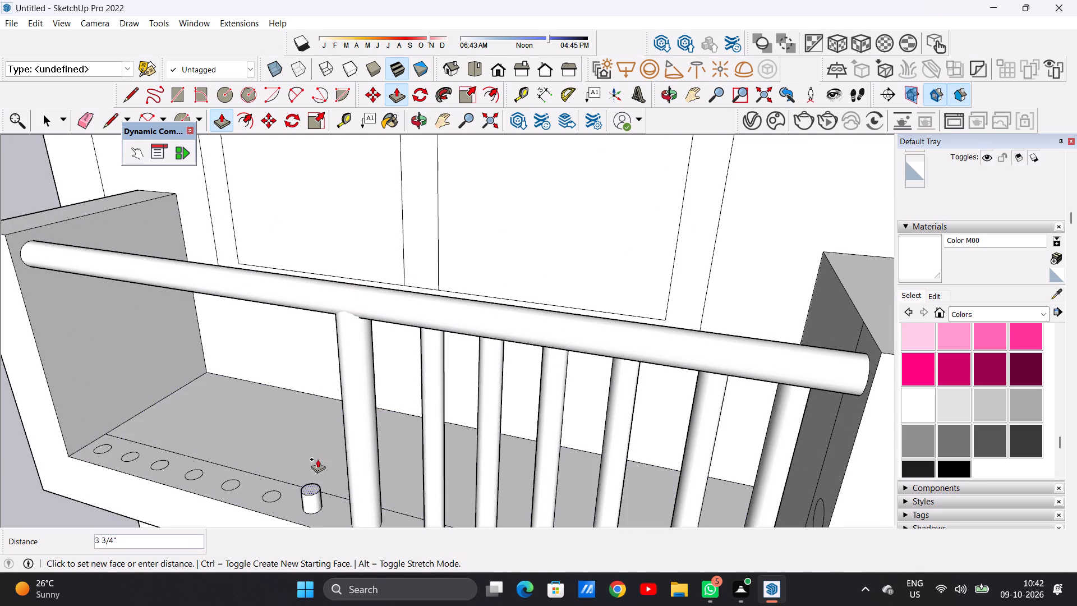
{"action": "left_click", "coordinate": [289, 288]}
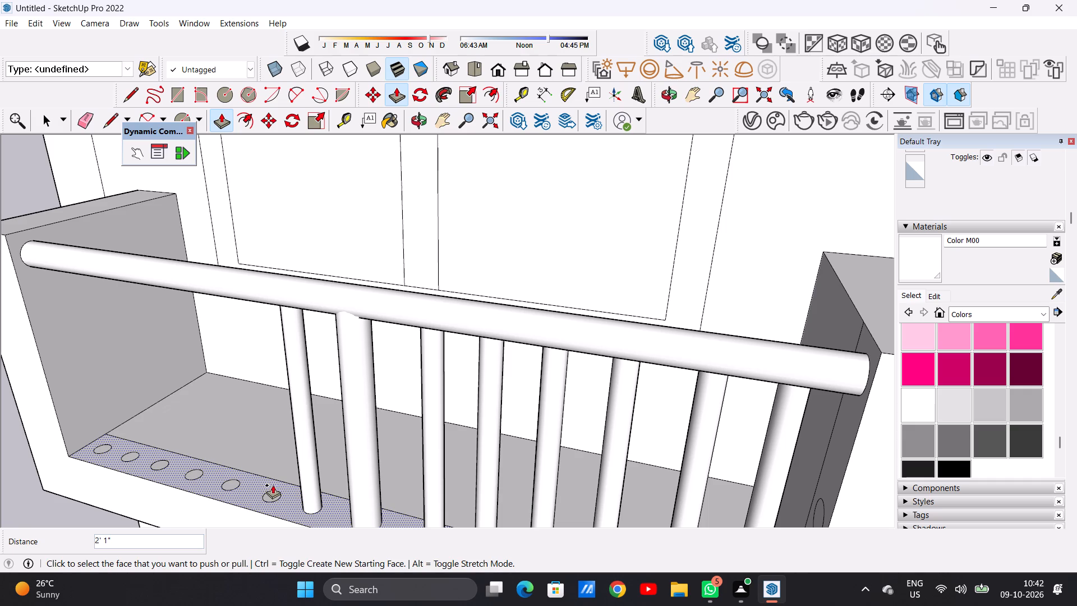
{"action": "left_click", "coordinate": [272, 491]}
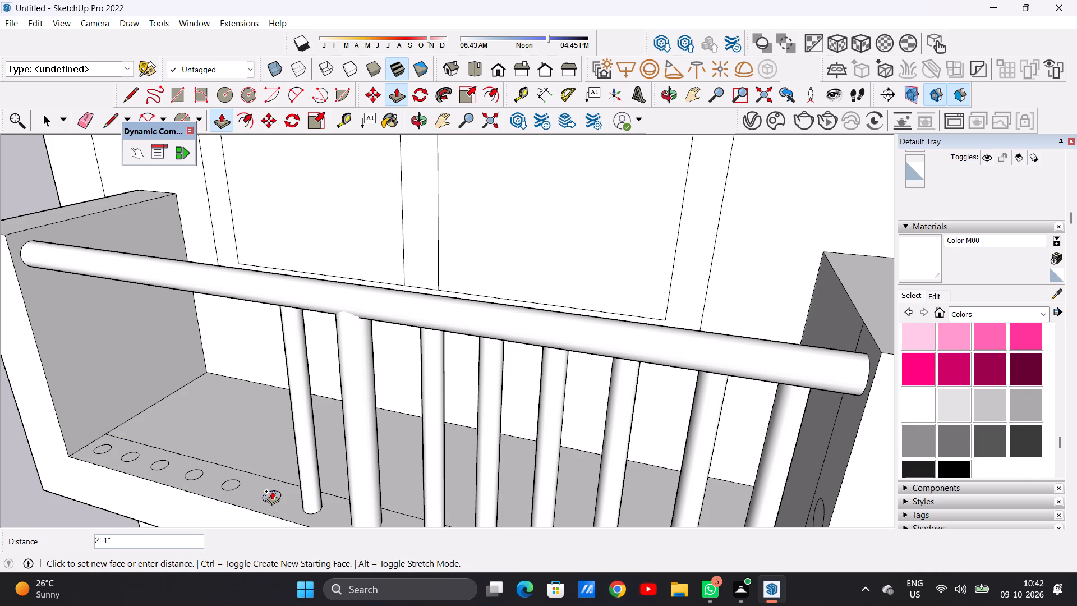
{"action": "left_click", "coordinate": [241, 282]}
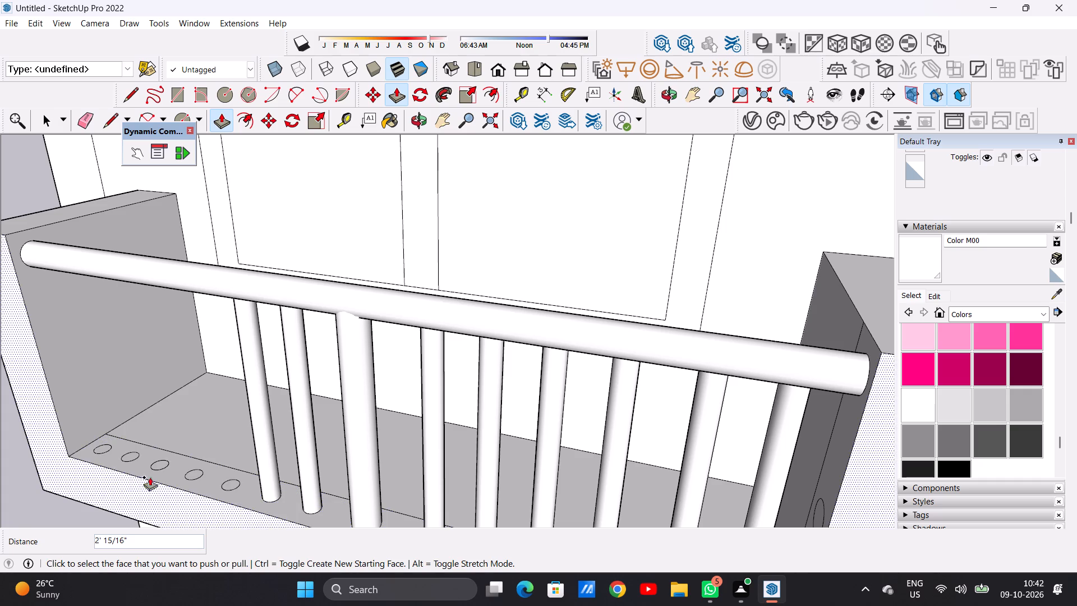
Extrude the third baluster circle left of the middle post up to the top rail, about 2' 7/16".
{"action": "scroll", "coordinate": [227, 475], "scroll_direction": "up", "scroll_amount": 9}
{"action": "left_click", "coordinate": [227, 493]}
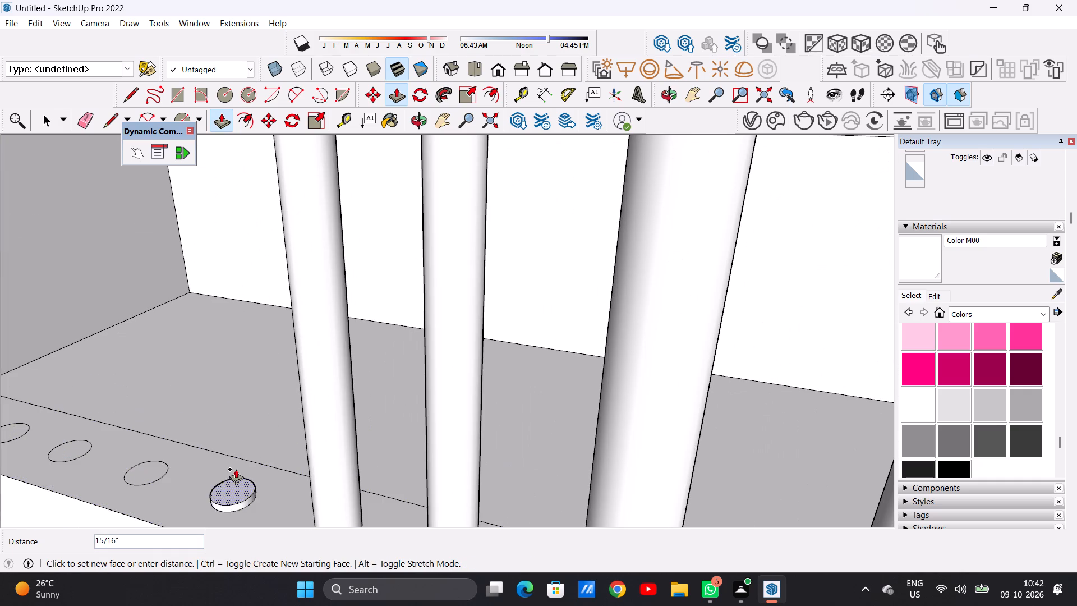
{"action": "scroll", "coordinate": [246, 406], "scroll_direction": "down", "scroll_amount": 20}
{"action": "scroll", "coordinate": [246, 406], "scroll_direction": "down", "scroll_amount": 4}
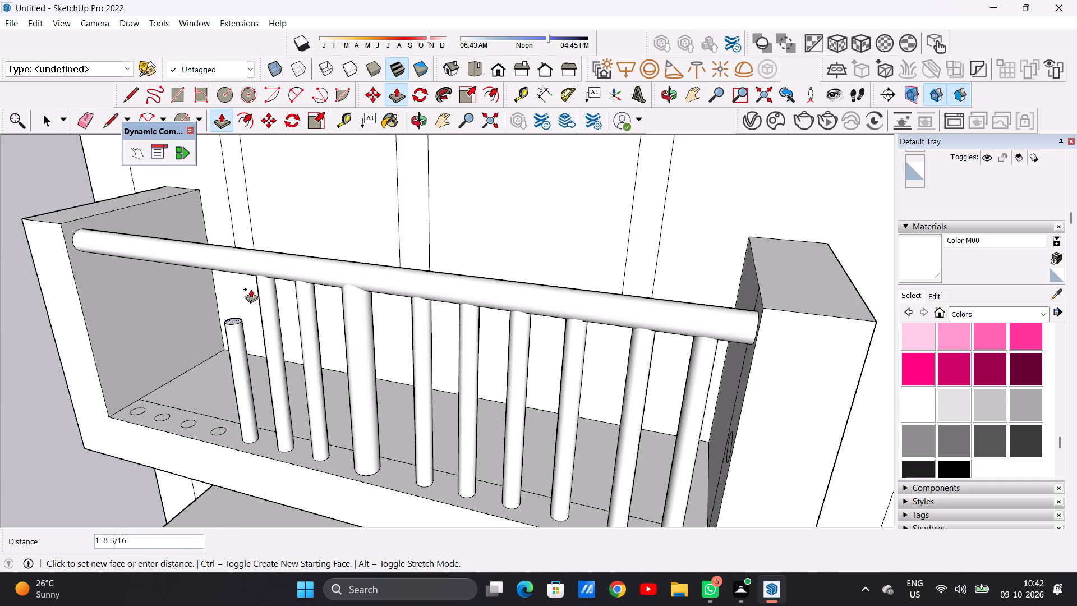
{"action": "scroll", "coordinate": [236, 263], "scroll_direction": "up", "scroll_amount": 8}
{"action": "left_click", "coordinate": [215, 261]}
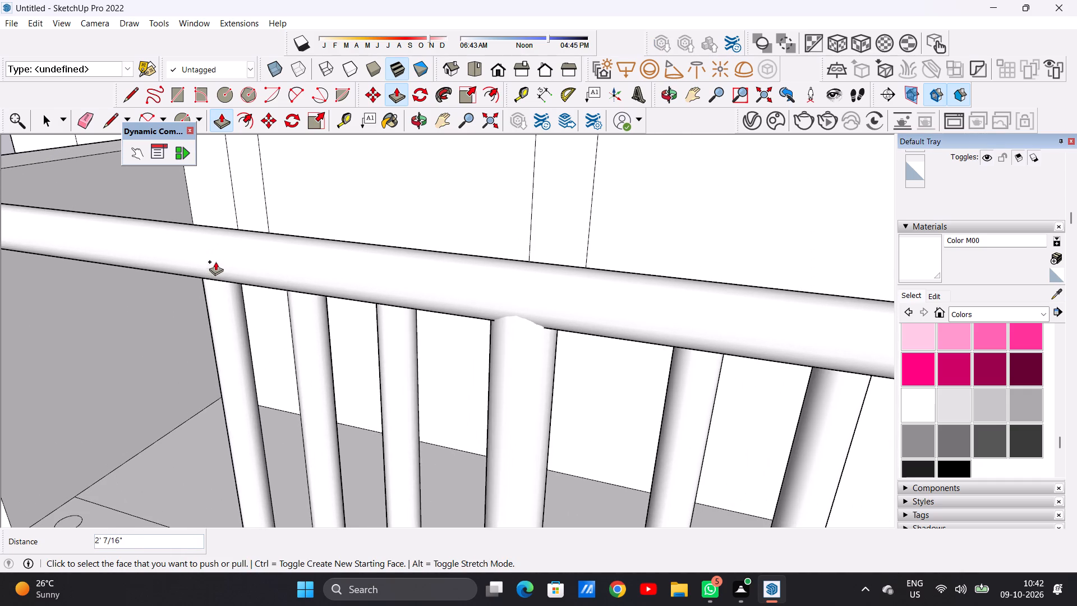
Extrude the fourth baluster circle left of the middle post up to the top rail, about 2' 1 1/8".
{"action": "scroll", "coordinate": [260, 301], "scroll_direction": "down", "scroll_amount": 11}
{"action": "scroll", "coordinate": [274, 253], "scroll_direction": "up", "scroll_amount": 3}
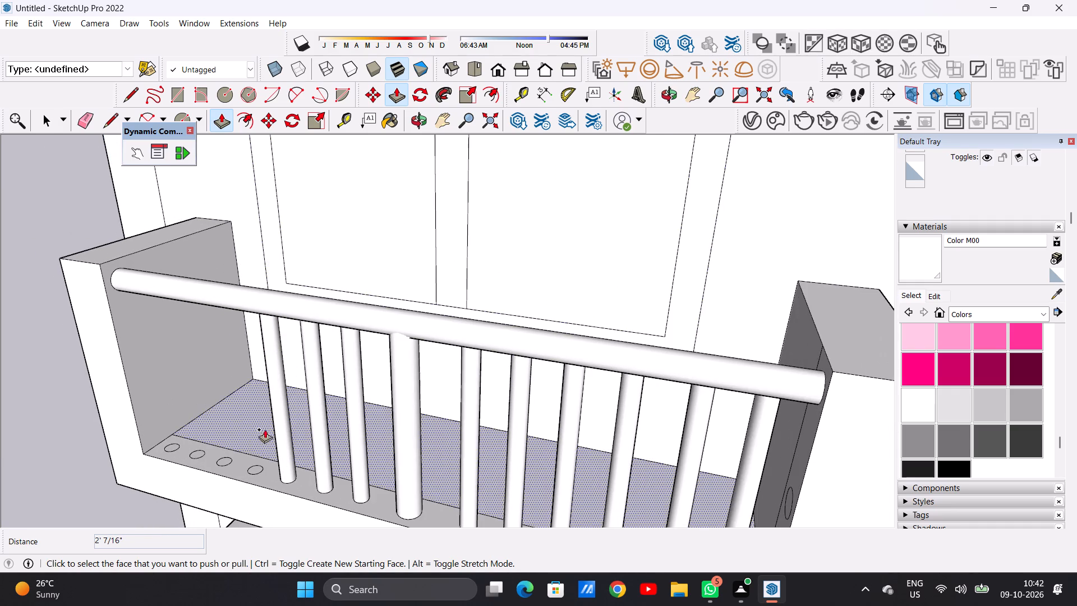
{"action": "scroll", "coordinate": [251, 454], "scroll_direction": "up", "scroll_amount": 13}
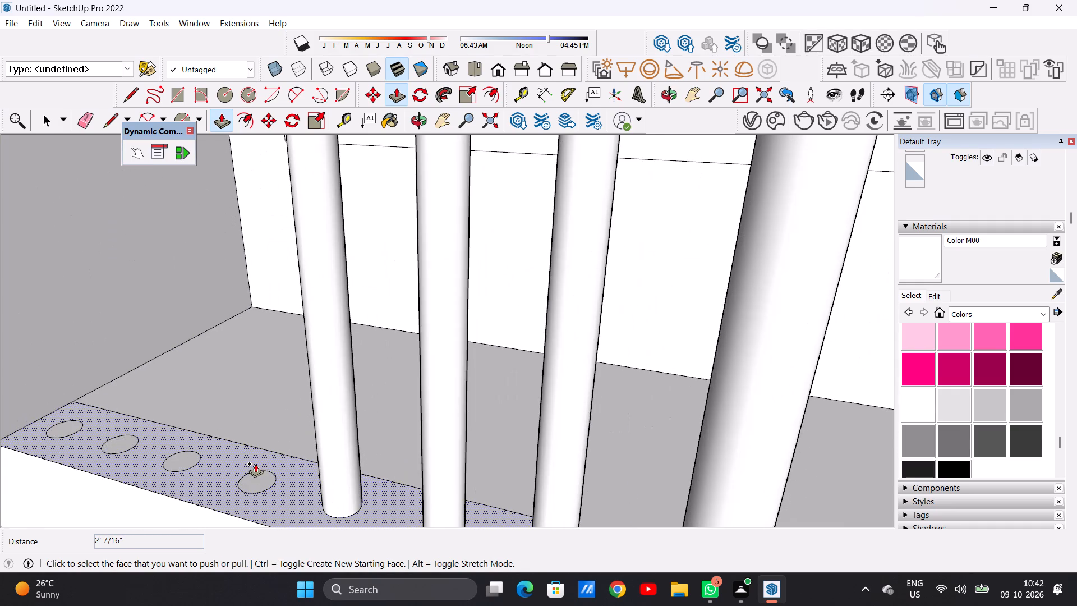
{"action": "left_click", "coordinate": [258, 474]}
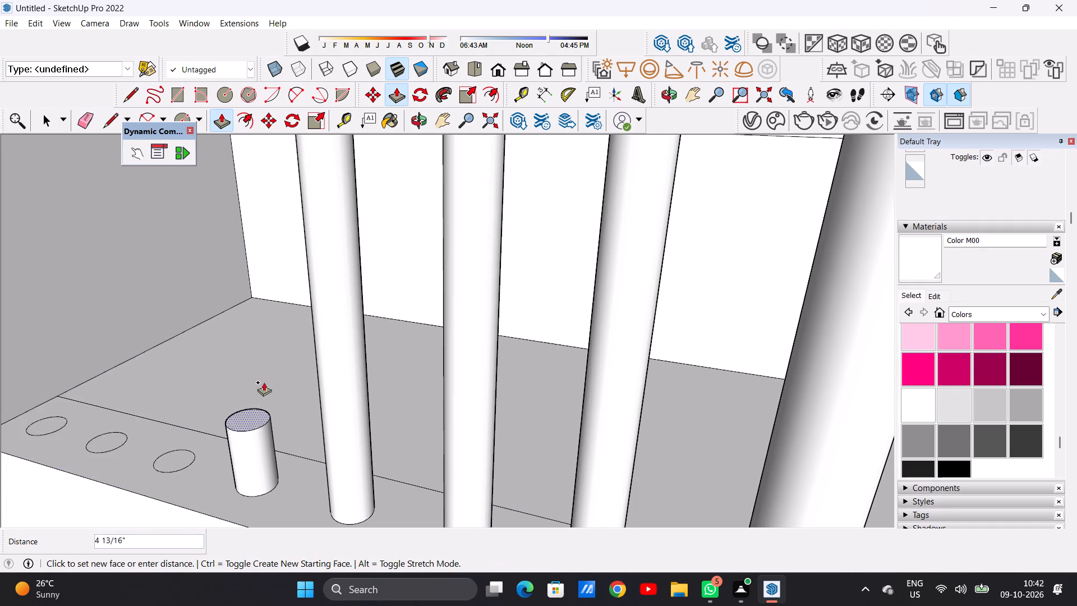
{"action": "scroll", "coordinate": [263, 389], "scroll_direction": "down", "scroll_amount": 20}
{"action": "scroll", "coordinate": [263, 389], "scroll_direction": "down", "scroll_amount": 4}
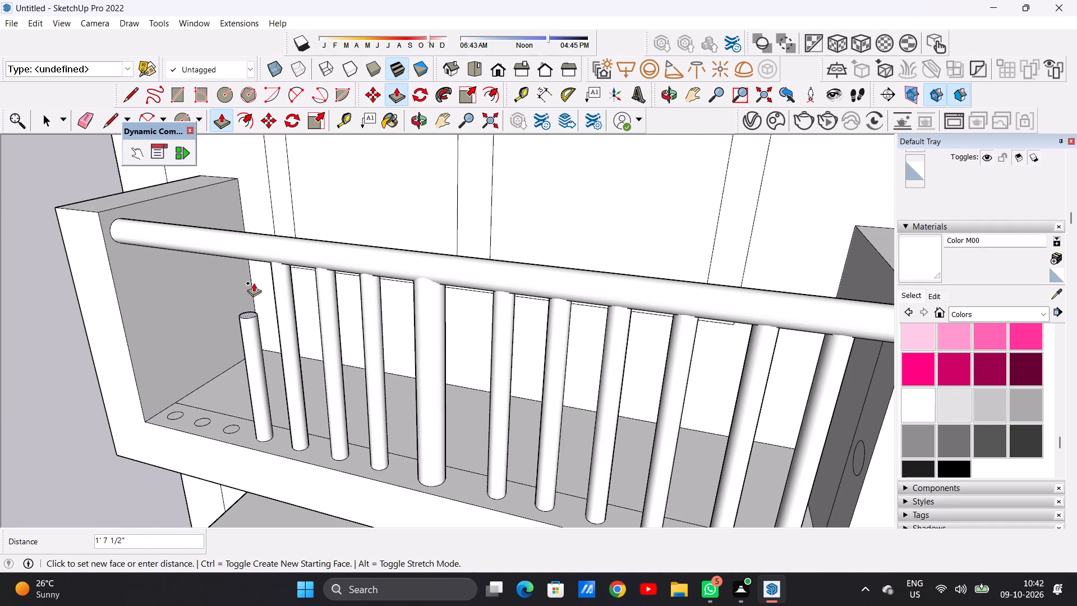
{"action": "scroll", "coordinate": [246, 263], "scroll_direction": "up", "scroll_amount": 5}
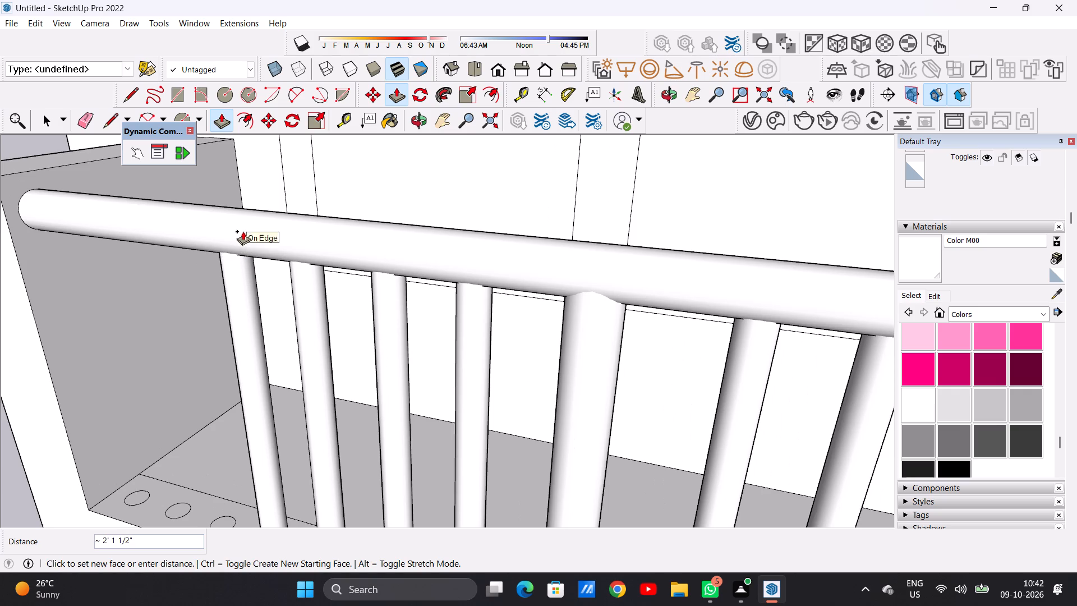
{"action": "left_click", "coordinate": [248, 238]}
Extrude the fifth baluster circle left of the middle post up to the top rail, about 2' 1 13/16".
{"action": "scroll", "coordinate": [268, 290], "scroll_direction": "down", "scroll_amount": 7}
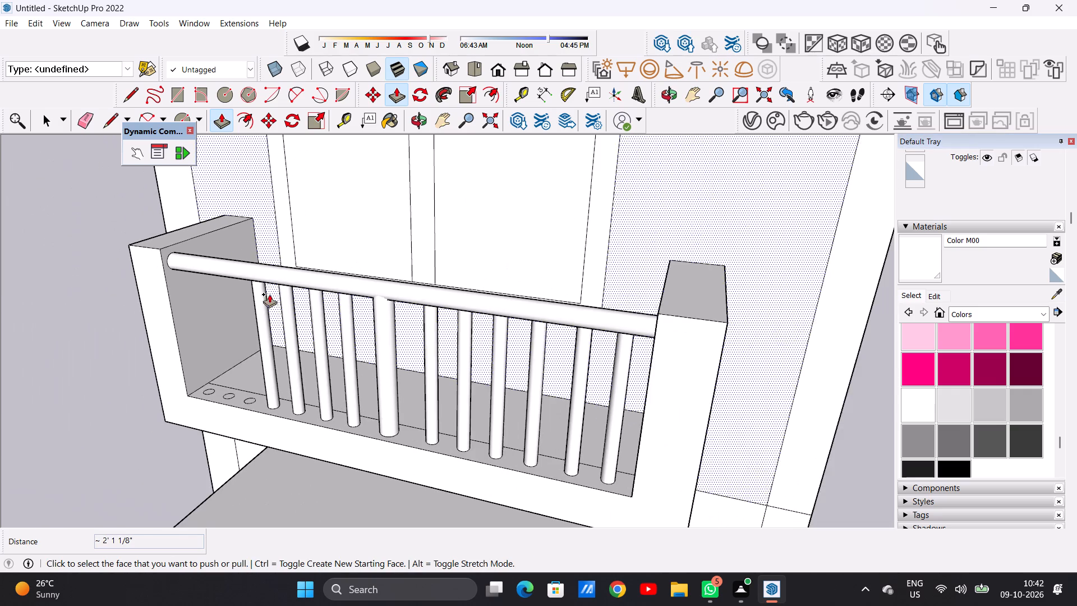
{"action": "scroll", "coordinate": [248, 259], "scroll_direction": "up", "scroll_amount": 3}
{"action": "scroll", "coordinate": [241, 435], "scroll_direction": "up", "scroll_amount": 11}
{"action": "left_click", "coordinate": [261, 469]}
{"action": "scroll", "coordinate": [276, 389], "scroll_direction": "down", "scroll_amount": 2}
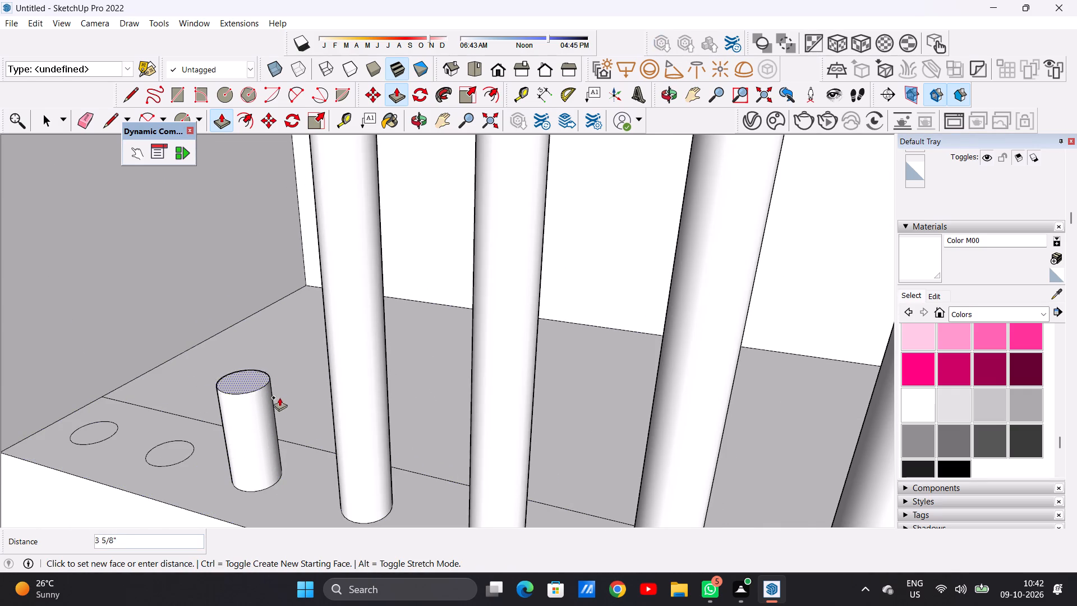
{"action": "scroll", "coordinate": [279, 397], "scroll_direction": "down", "scroll_amount": 20}
{"action": "scroll", "coordinate": [279, 397], "scroll_direction": "down", "scroll_amount": 4}
{"action": "scroll", "coordinate": [282, 276], "scroll_direction": "up", "scroll_amount": 3}
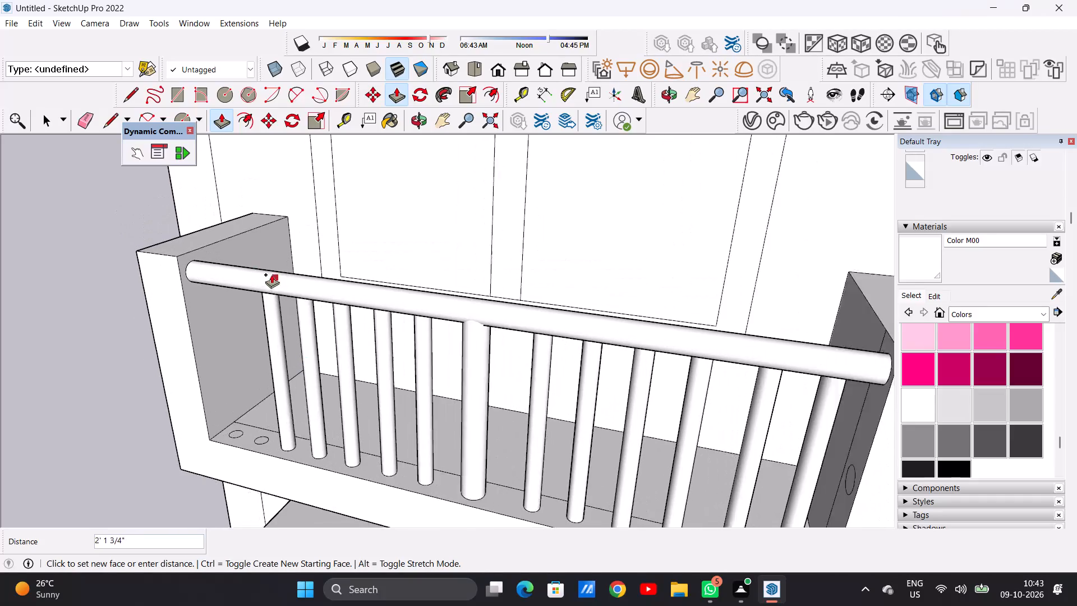
{"action": "scroll", "coordinate": [271, 274], "scroll_direction": "up", "scroll_amount": 2}
{"action": "left_click", "coordinate": [279, 283]}
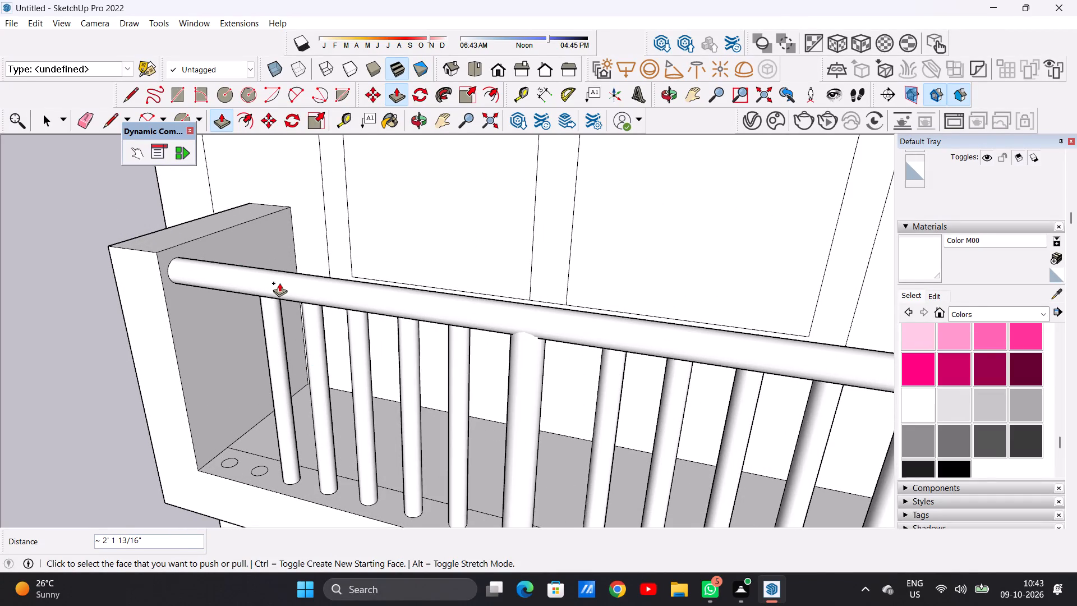
Extrude the two remaining baluster circles at the strip's left end up to the rail, about 2' 1 5/16" and 2' 1 13/16".
{"action": "scroll", "coordinate": [279, 283], "scroll_direction": "up", "scroll_amount": 2}
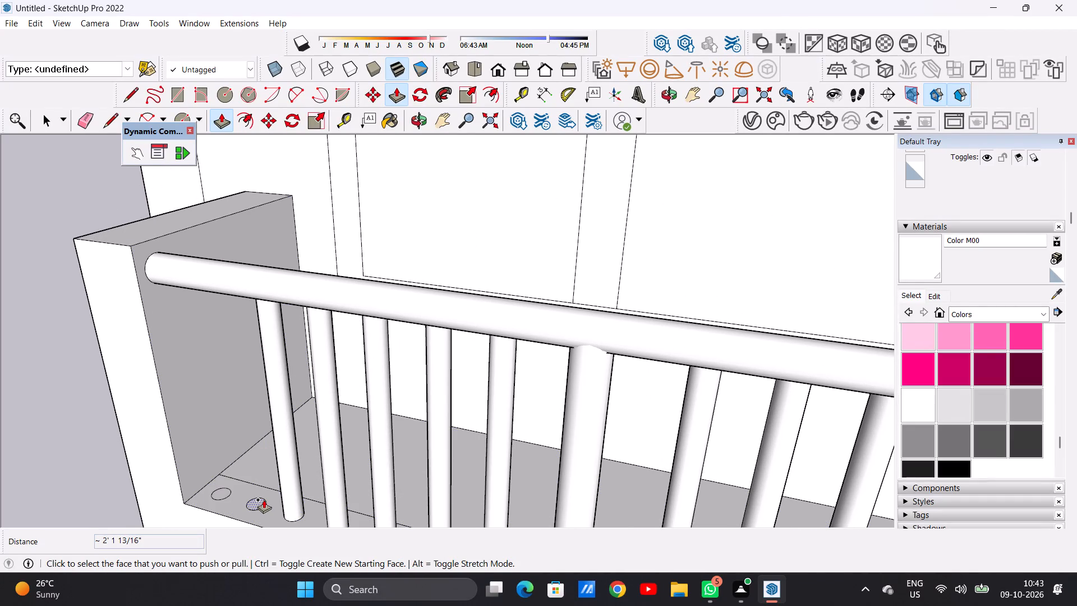
{"action": "left_click", "coordinate": [264, 499]}
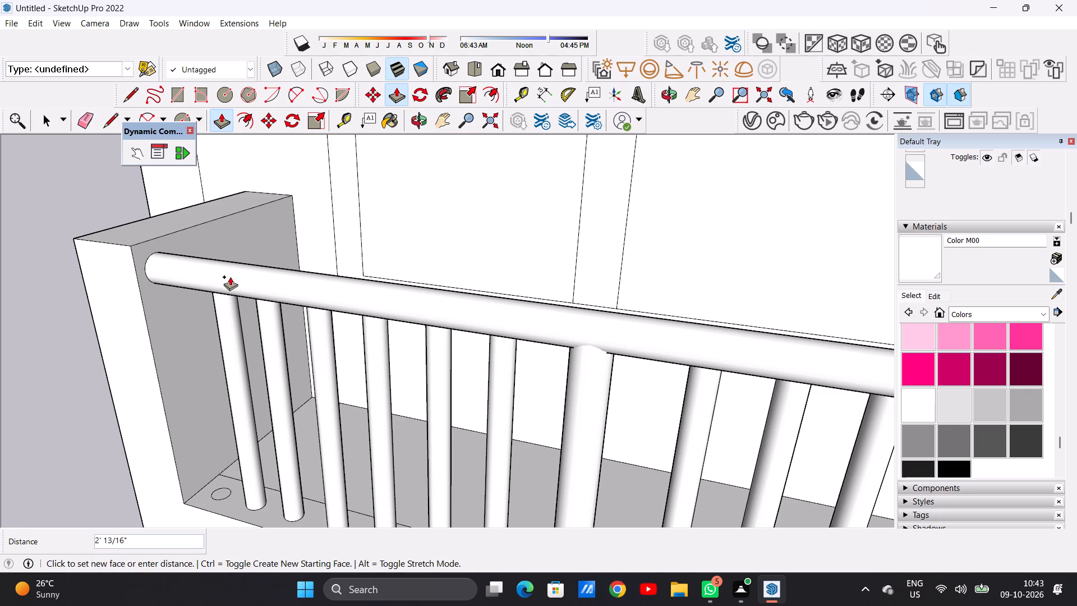
{"action": "left_click", "coordinate": [227, 272]}
{"action": "scroll", "coordinate": [220, 468], "scroll_direction": "up", "scroll_amount": 11}
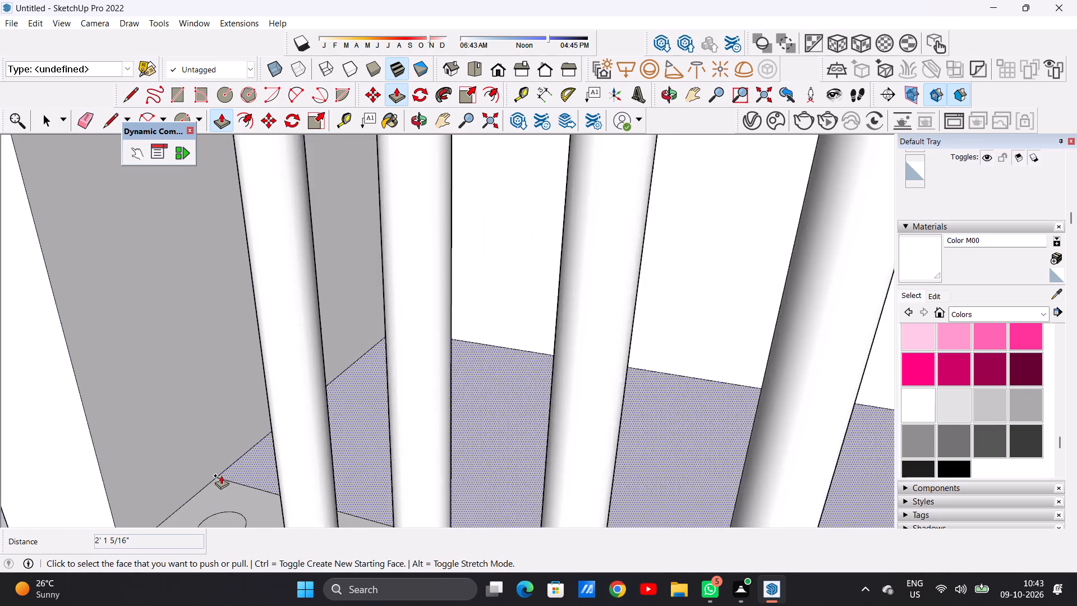
{"action": "left_click", "coordinate": [228, 520]}
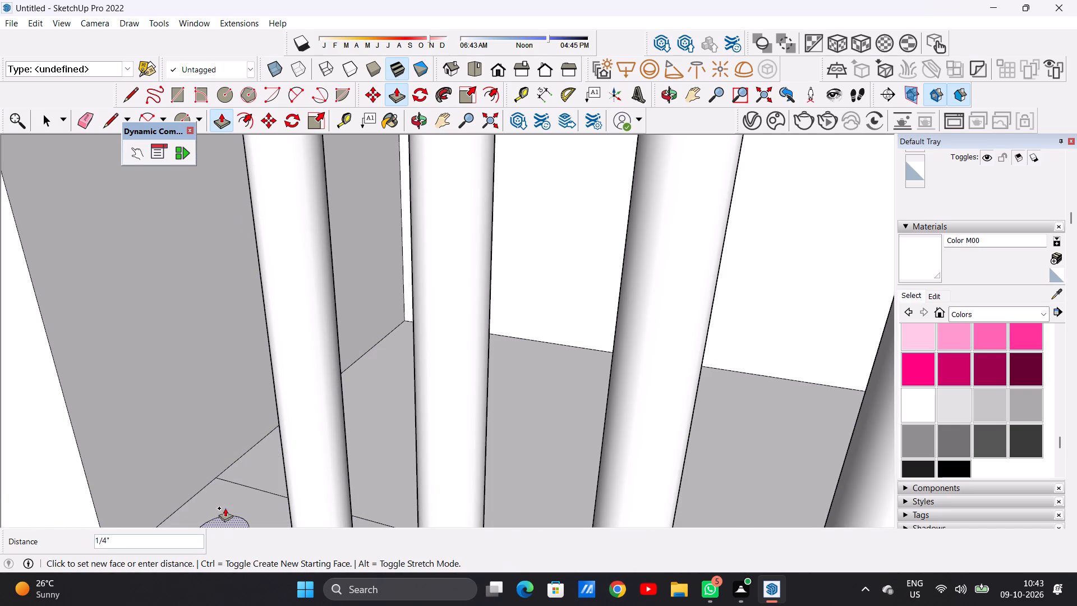
{"action": "scroll", "coordinate": [229, 427], "scroll_direction": "down", "scroll_amount": 7}
{"action": "scroll", "coordinate": [230, 427], "scroll_direction": "down", "scroll_amount": 17}
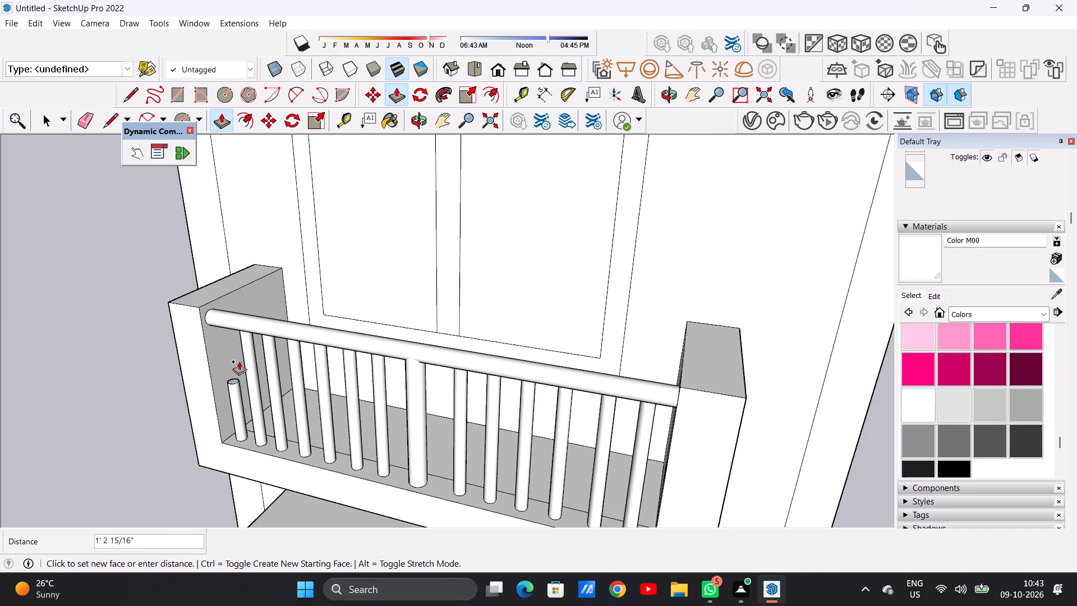
{"action": "scroll", "coordinate": [223, 320], "scroll_direction": "up", "scroll_amount": 8}
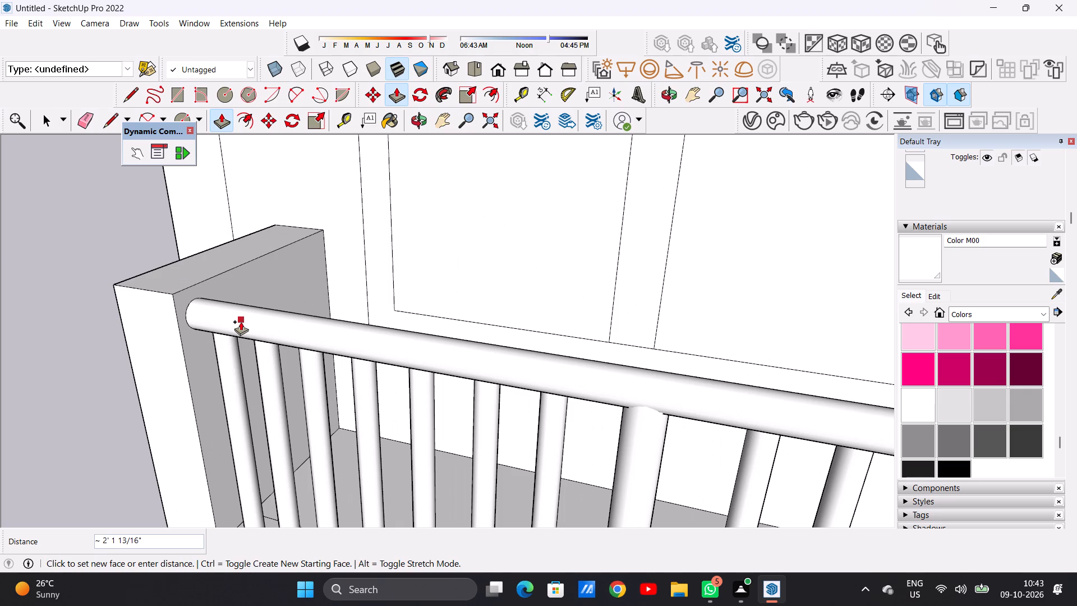
{"action": "left_click", "coordinate": [241, 322]}
{"action": "key", "text": "space"}
Extrude the lower rail circle on the balcony's right side wall across to the opposite side wall, about 6' 7 1/4".
{"action": "scroll", "coordinate": [279, 493], "scroll_direction": "down", "scroll_amount": 11}
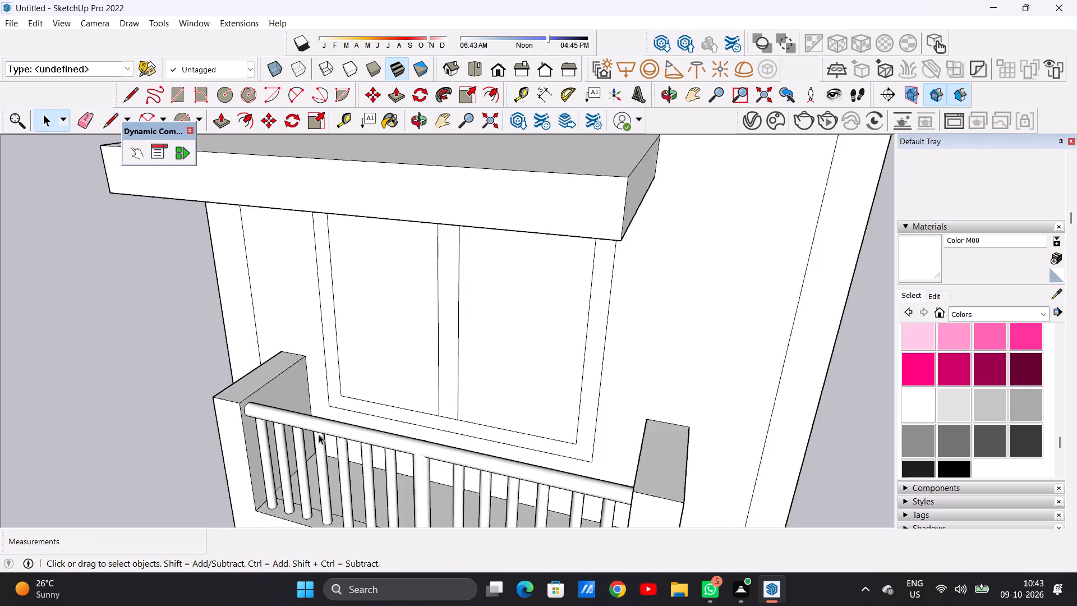
{"action": "scroll", "coordinate": [319, 434], "scroll_direction": "down", "scroll_amount": 10}
{"action": "middle_click_drag", "start_coordinate": [291, 465], "coordinate": [498, 371]}
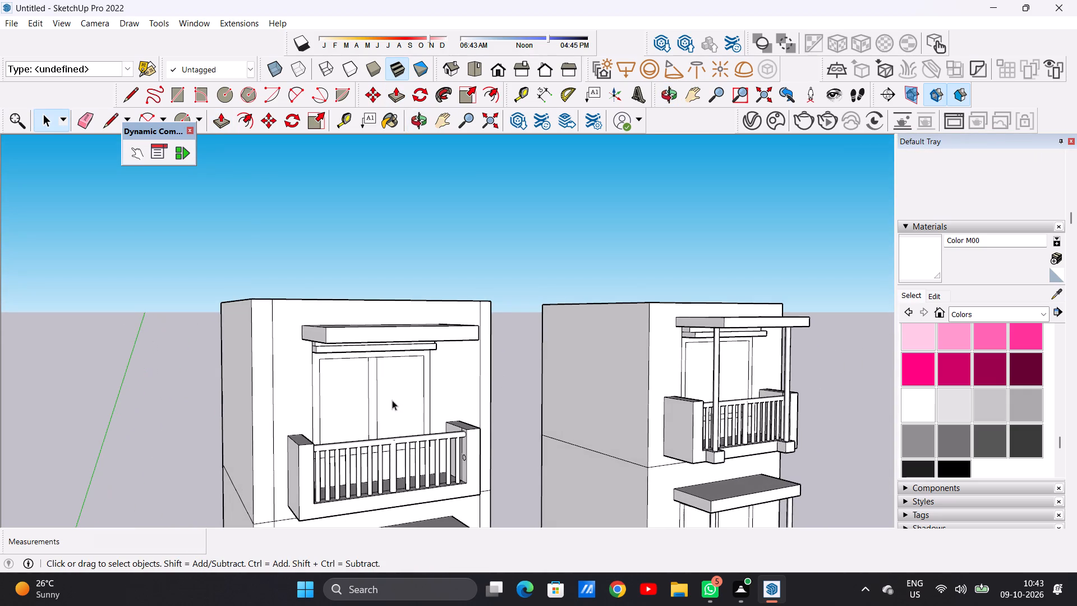
{"action": "scroll", "coordinate": [379, 404], "scroll_direction": "down", "scroll_amount": 8}
{"action": "scroll", "coordinate": [422, 444], "scroll_direction": "down", "scroll_amount": 4}
{"action": "scroll", "coordinate": [428, 426], "scroll_direction": "up", "scroll_amount": 3}
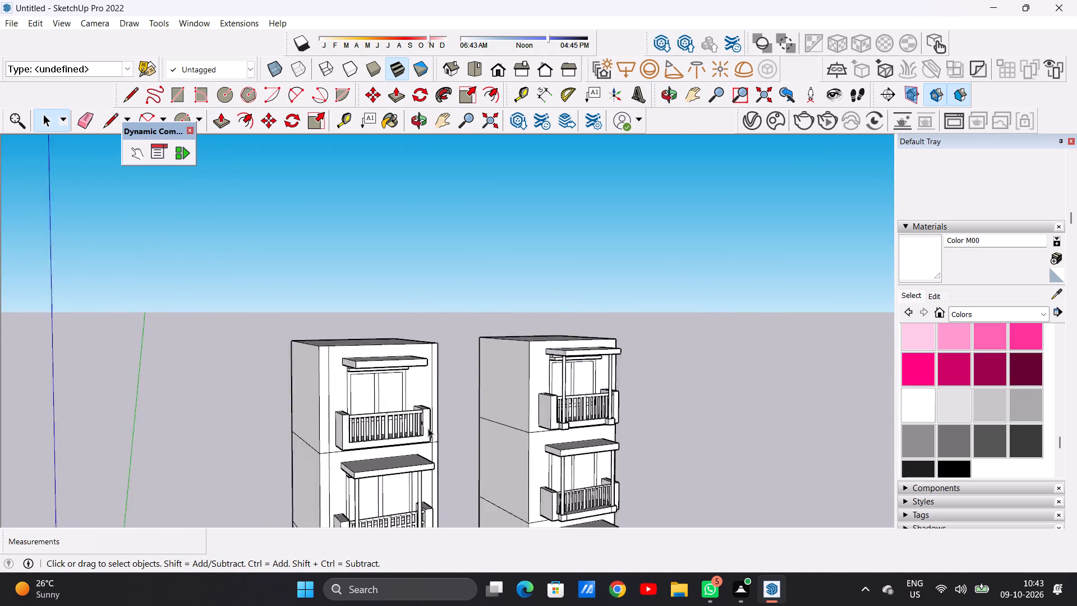
{"action": "scroll", "coordinate": [428, 428], "scroll_direction": "up", "scroll_amount": 20}
{"action": "scroll", "coordinate": [428, 428], "scroll_direction": "up", "scroll_amount": 9}
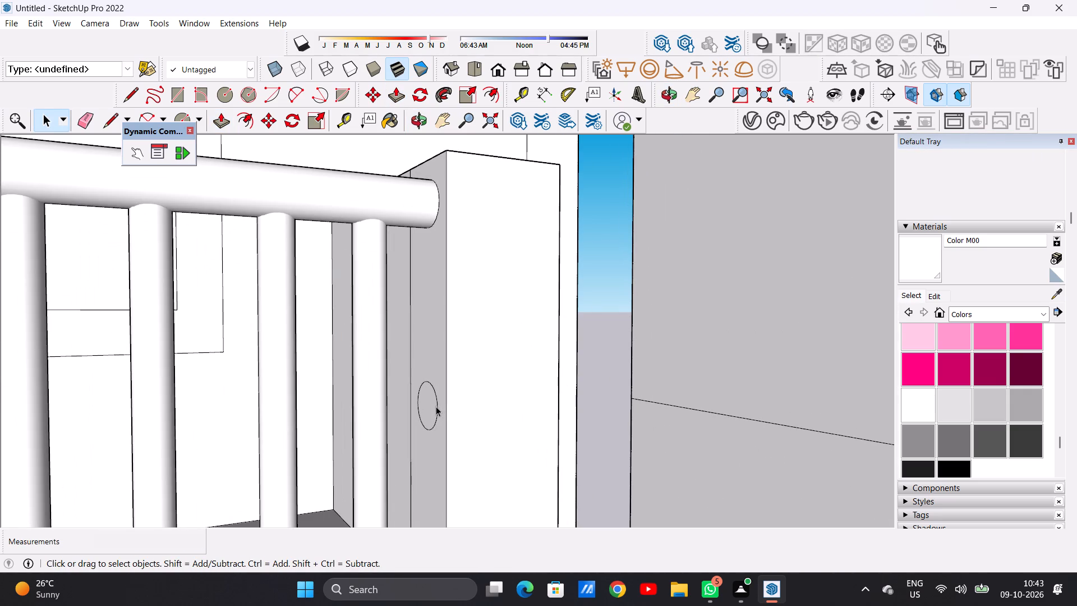
{"action": "key", "text": "p"}
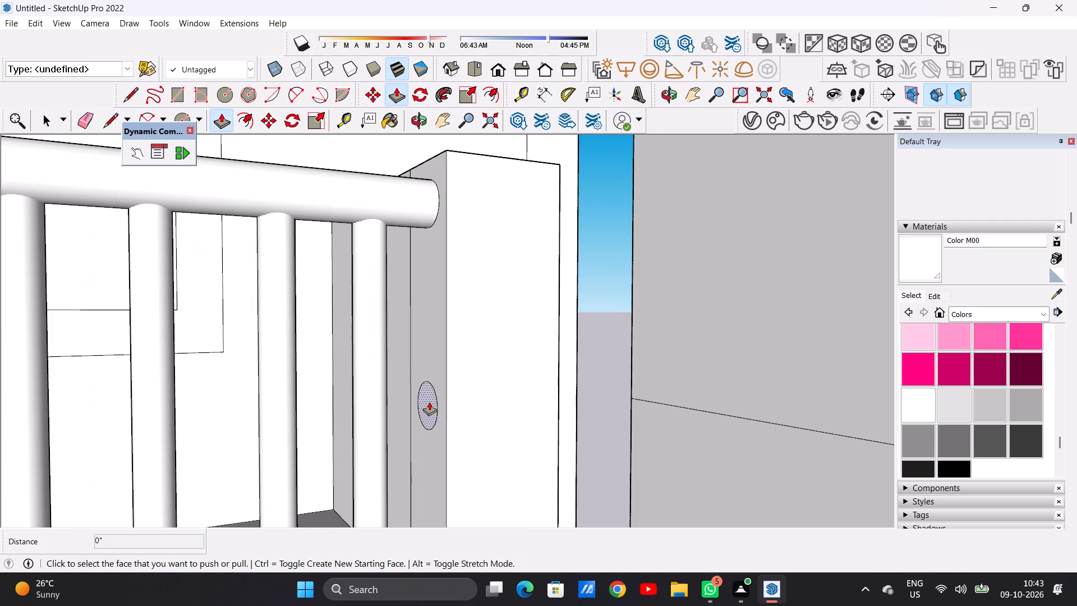
{"action": "scroll", "coordinate": [429, 402], "scroll_direction": "up", "scroll_amount": 7}
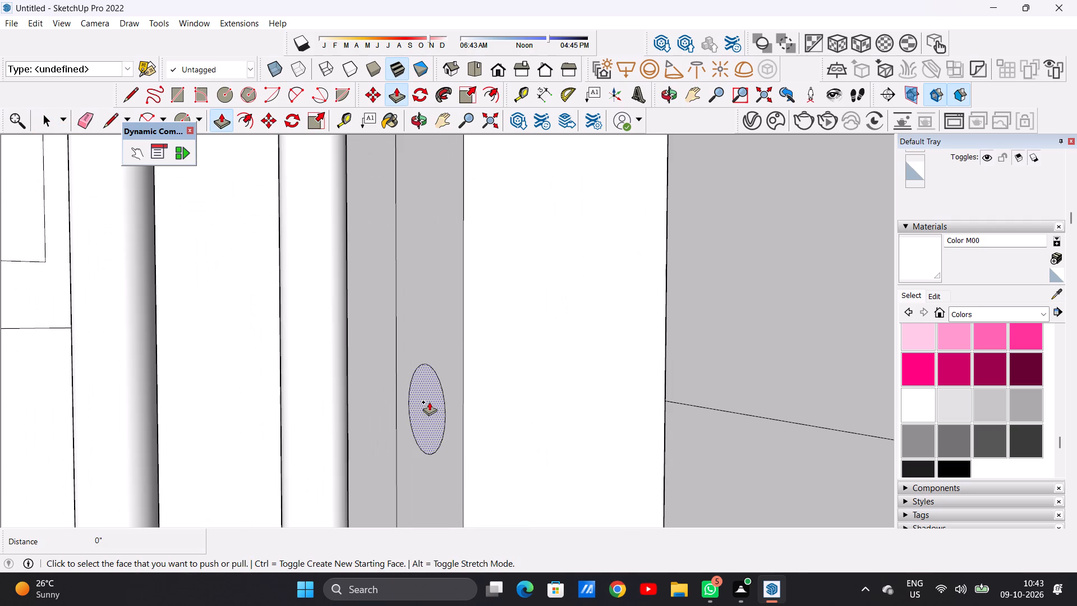
{"action": "left_click", "coordinate": [429, 402]}
{"action": "scroll", "coordinate": [278, 424], "scroll_direction": "down", "scroll_amount": 11}
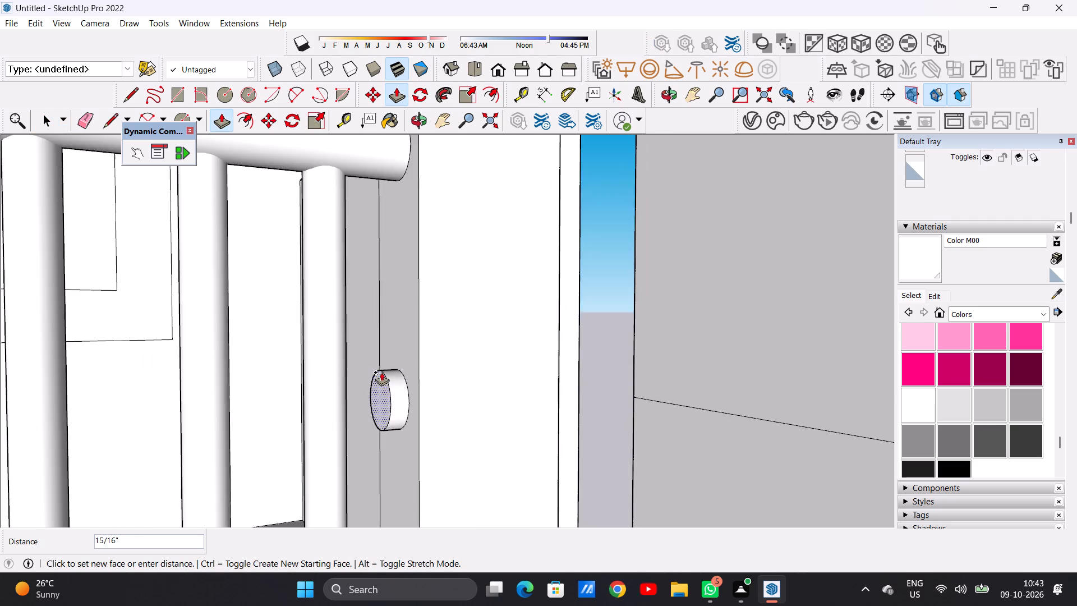
{"action": "scroll", "coordinate": [381, 372], "scroll_direction": "down", "scroll_amount": 20}
{"action": "scroll", "coordinate": [381, 372], "scroll_direction": "down", "scroll_amount": 5}
{"action": "scroll", "coordinate": [248, 384], "scroll_direction": "down", "scroll_amount": 3}
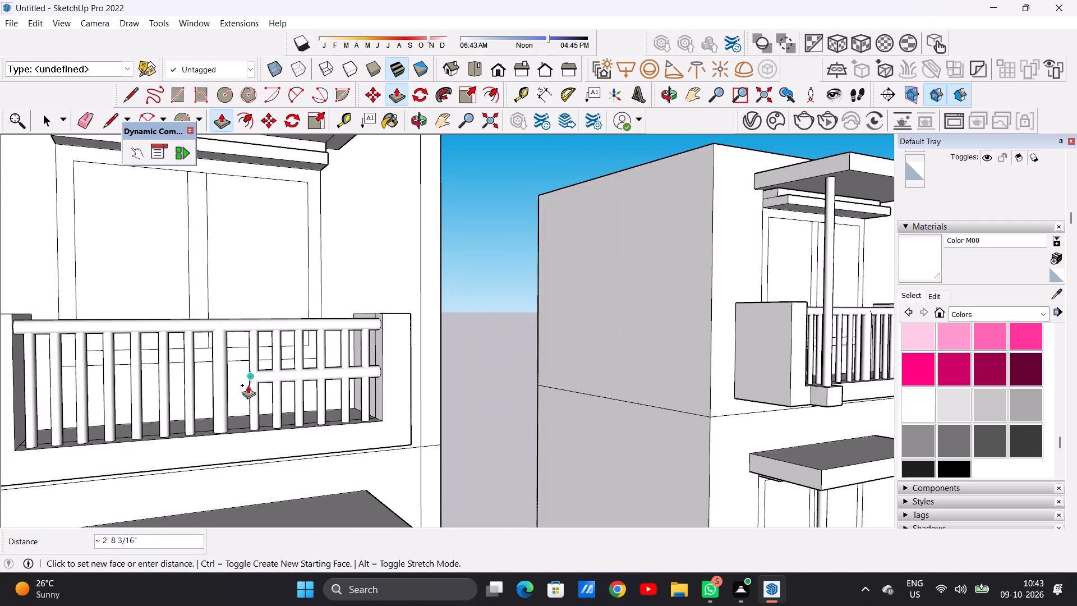
{"action": "scroll", "coordinate": [248, 385], "scroll_direction": "down", "scroll_amount": 2}
{"action": "middle_click_drag", "start_coordinate": [171, 384], "coordinate": [95, 370]}
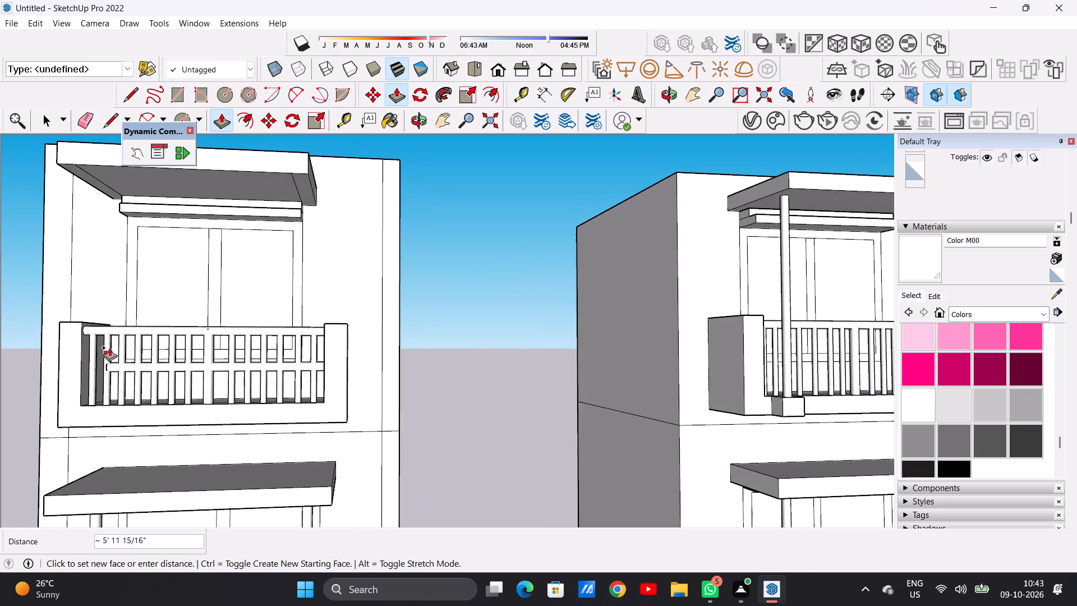
{"action": "scroll", "coordinate": [109, 347], "scroll_direction": "up", "scroll_amount": 4}
{"action": "scroll", "coordinate": [109, 347], "scroll_direction": "down", "scroll_amount": 1}
{"action": "scroll", "coordinate": [105, 347], "scroll_direction": "up", "scroll_amount": 15}
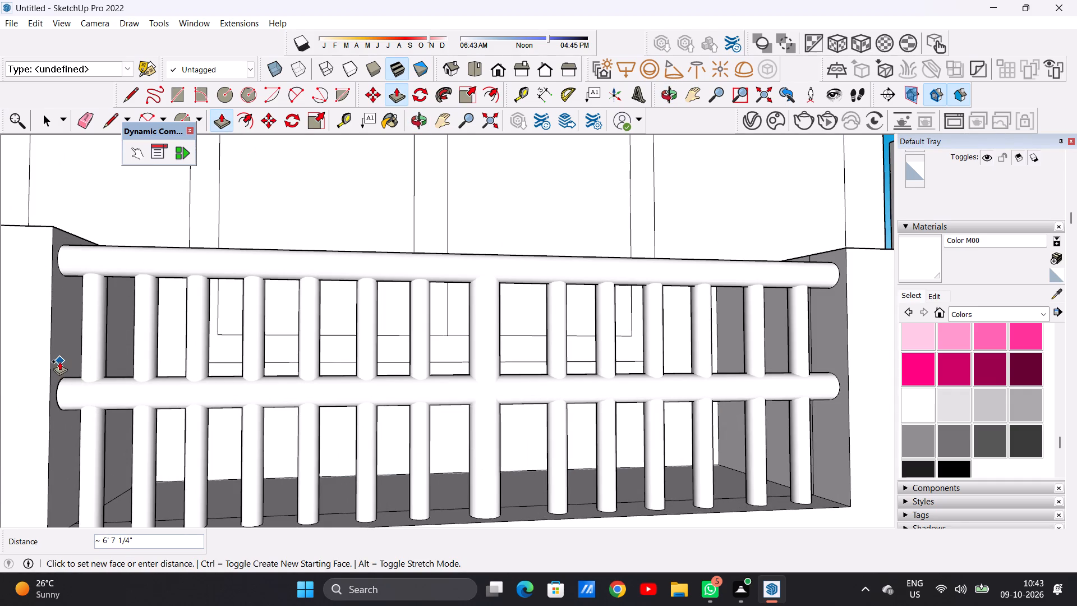
{"action": "left_click", "coordinate": [59, 361]}
{"action": "key", "text": "space"}
Examine the top-storey balcony railing and compare it with the balconies on the other storeys and the second tower.
{"action": "scroll", "coordinate": [214, 461], "scroll_direction": "down", "scroll_amount": 12}
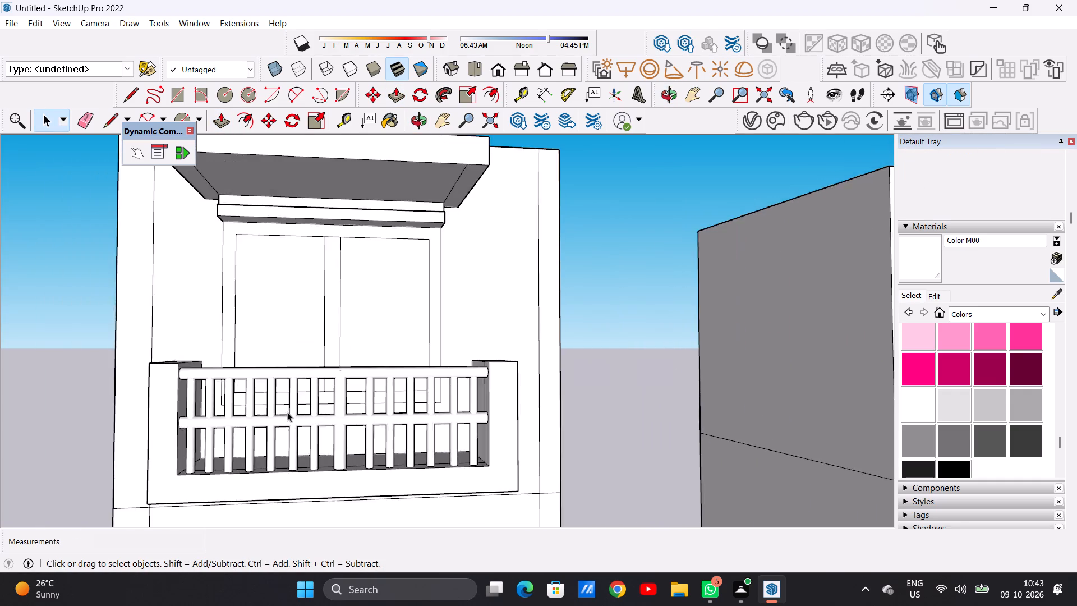
{"action": "scroll", "coordinate": [287, 412], "scroll_direction": "down", "scroll_amount": 17}
{"action": "scroll", "coordinate": [308, 466], "scroll_direction": "up", "scroll_amount": 9}
{"action": "middle_click_drag", "start_coordinate": [315, 408], "coordinate": [310, 411]}
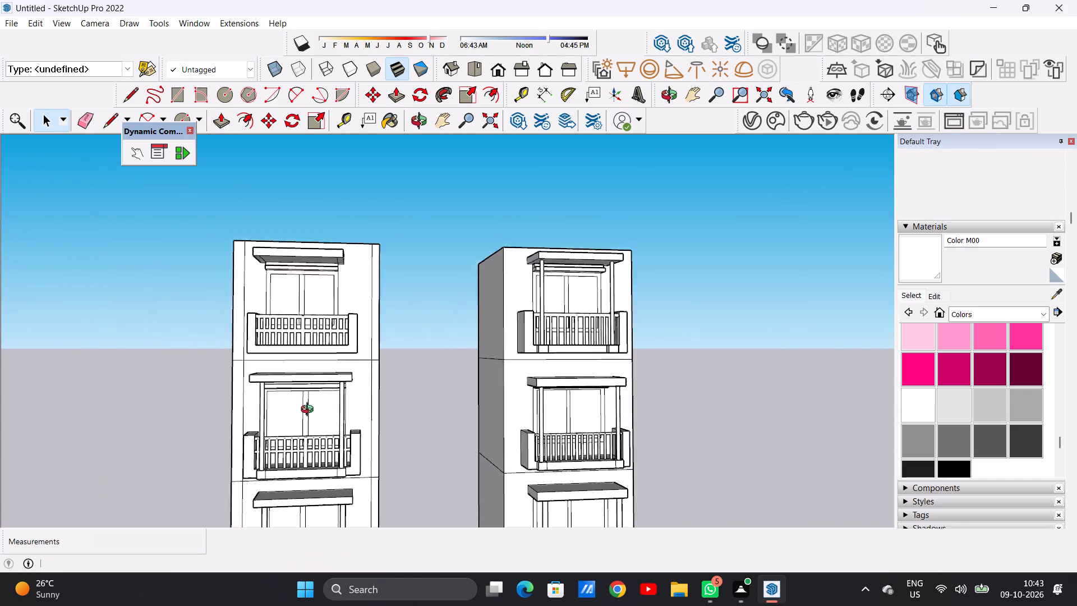
{"action": "middle_click_drag", "start_coordinate": [310, 411], "coordinate": [314, 464]}
{"action": "scroll", "coordinate": [303, 466], "scroll_direction": "down", "scroll_amount": 7}
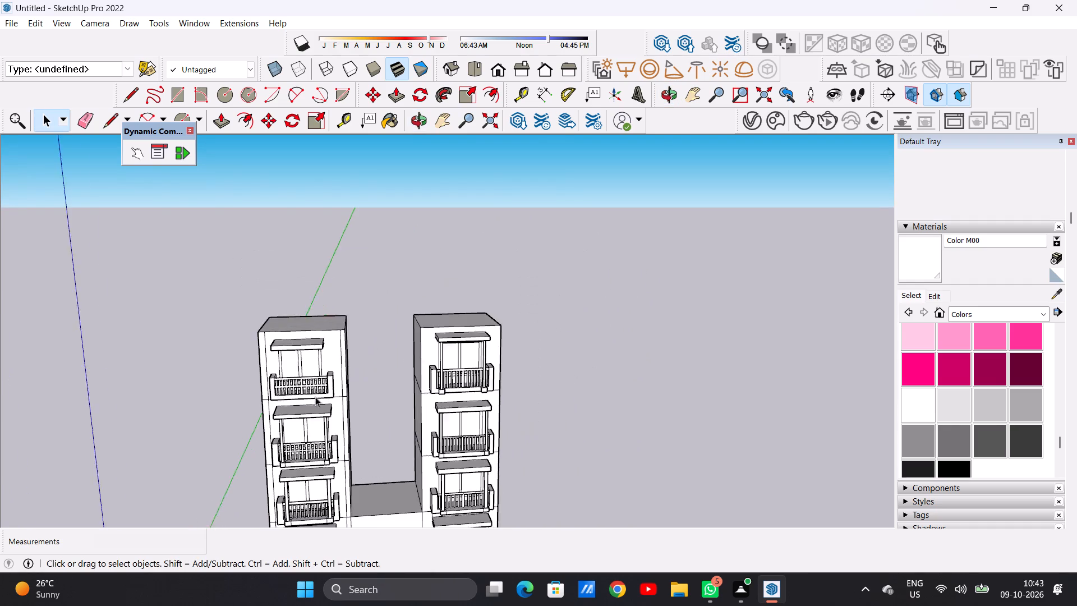
{"action": "scroll", "coordinate": [315, 397], "scroll_direction": "down", "scroll_amount": 10}
{"action": "scroll", "coordinate": [316, 488], "scroll_direction": "up", "scroll_amount": 5}
{"action": "middle_click_drag", "start_coordinate": [312, 488], "coordinate": [300, 448]}
{"action": "scroll", "coordinate": [317, 358], "scroll_direction": "up", "scroll_amount": 18}
{"action": "scroll", "coordinate": [322, 330], "scroll_direction": "down", "scroll_amount": 1}
{"action": "scroll", "coordinate": [322, 330], "scroll_direction": "up", "scroll_amount": 5}
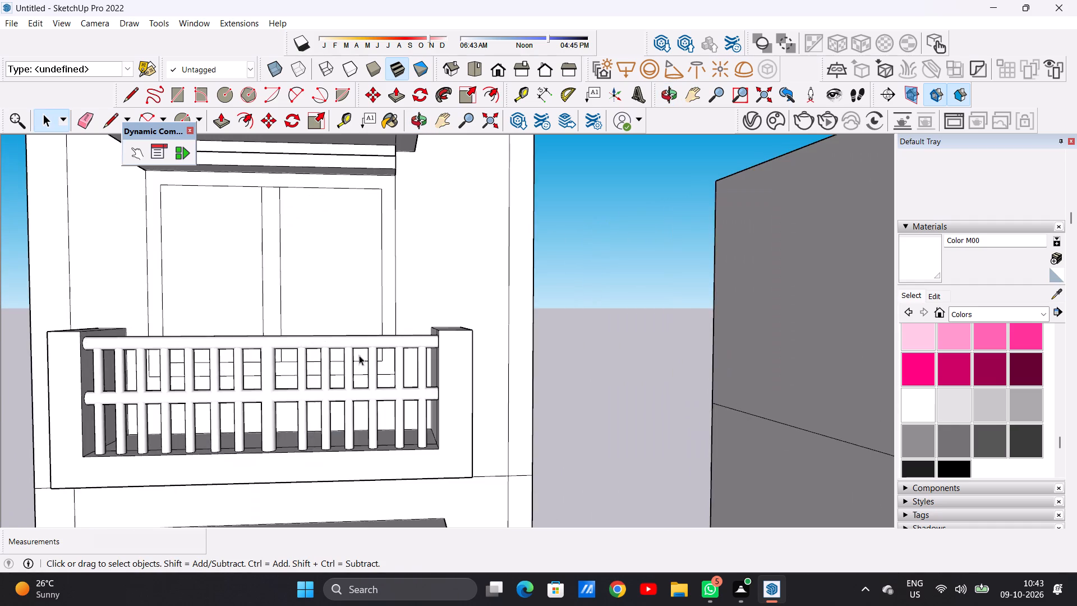
{"action": "middle_click_drag", "start_coordinate": [357, 357], "coordinate": [605, 385]}
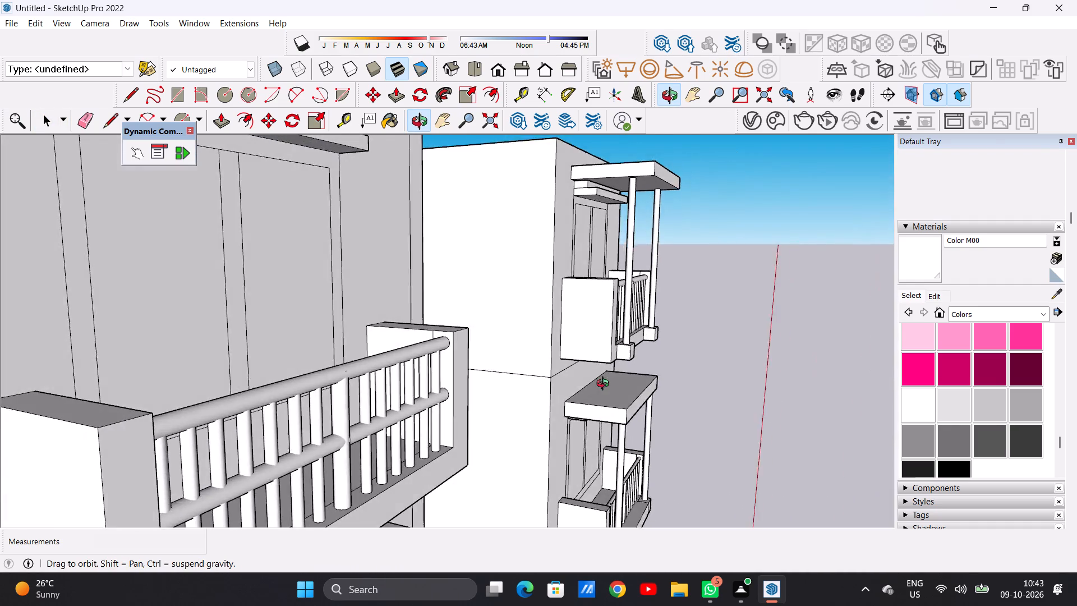
{"action": "middle_click_drag", "start_coordinate": [605, 385], "coordinate": [397, 393]}
{"action": "scroll", "coordinate": [340, 407], "scroll_direction": "down", "scroll_amount": 16}
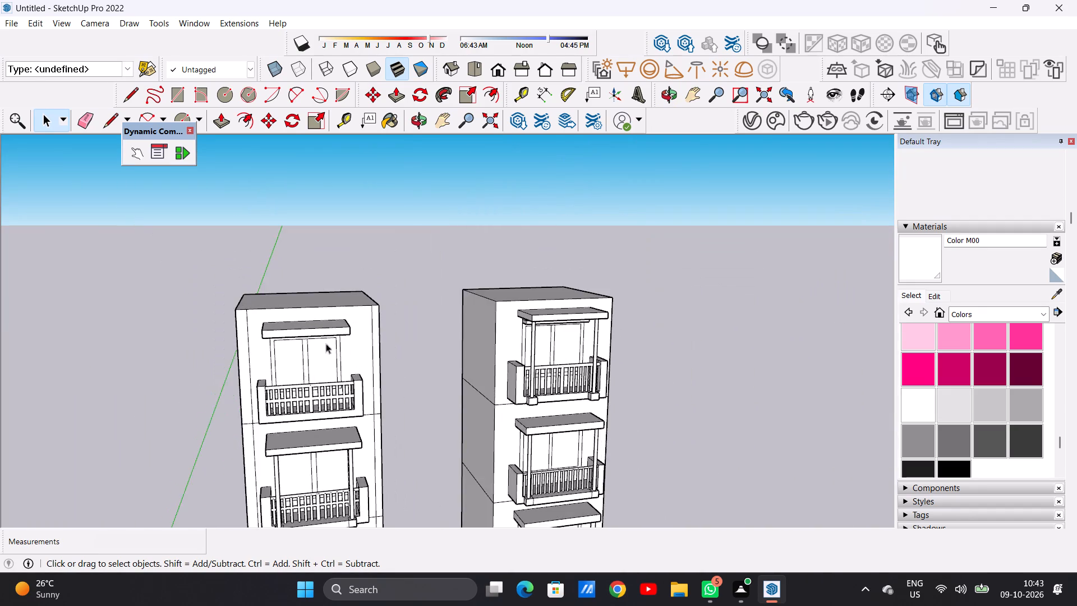
{"action": "scroll", "coordinate": [355, 323], "scroll_direction": "up", "scroll_amount": 7}
{"action": "scroll", "coordinate": [332, 400], "scroll_direction": "down", "scroll_amount": 7}
{"action": "scroll", "coordinate": [560, 405], "scroll_direction": "up", "scroll_amount": 8}
{"action": "scroll", "coordinate": [547, 414], "scroll_direction": "down", "scroll_amount": 10}
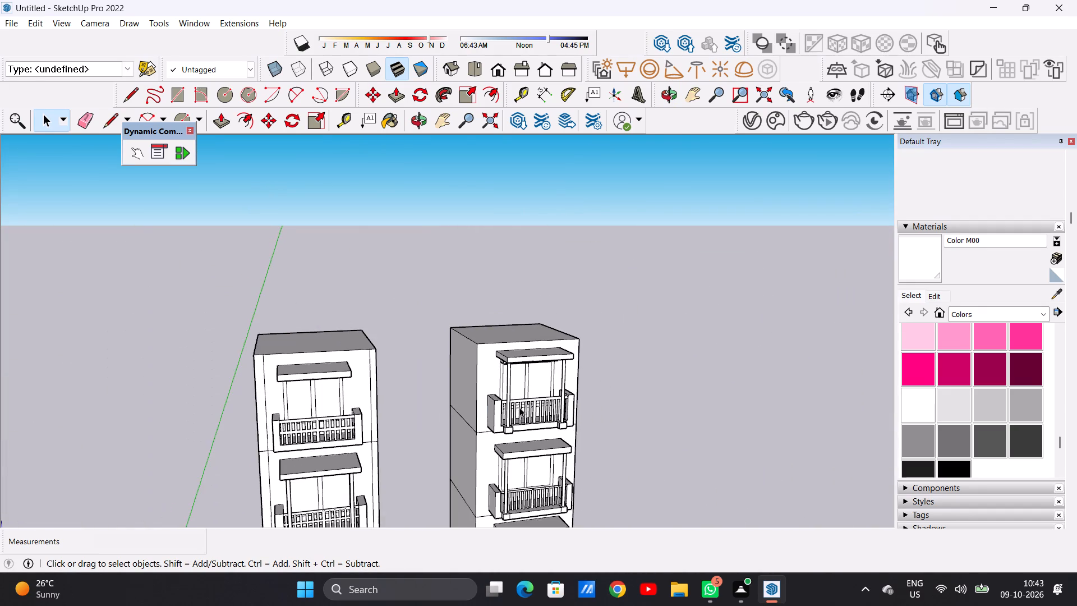
{"action": "middle_click_drag", "start_coordinate": [500, 443], "coordinate": [471, 380]}
{"action": "scroll", "coordinate": [362, 426], "scroll_direction": "down", "scroll_amount": 17}
{"action": "scroll", "coordinate": [364, 480], "scroll_direction": "up", "scroll_amount": 20}
{"action": "scroll", "coordinate": [364, 480], "scroll_direction": "up", "scroll_amount": 4}
{"action": "middle_click_drag", "start_coordinate": [395, 454], "coordinate": [332, 484]}
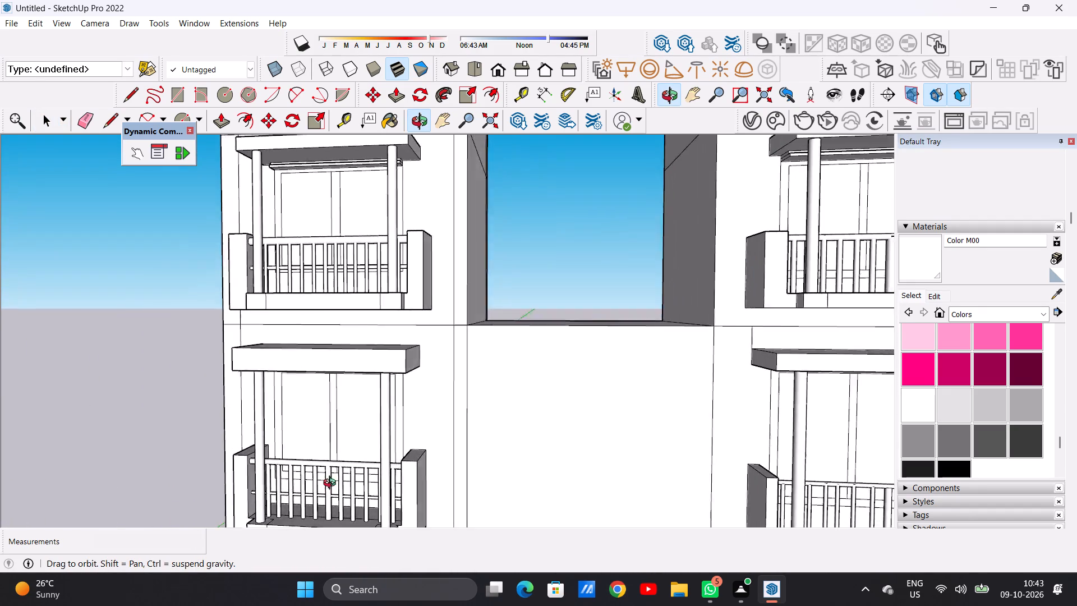
{"action": "middle_click_drag", "start_coordinate": [332, 484], "coordinate": [409, 476]}
{"action": "scroll", "coordinate": [390, 372], "scroll_direction": "down", "scroll_amount": 6}
{"action": "scroll", "coordinate": [409, 482], "scroll_direction": "up", "scroll_amount": 20}
{"action": "middle_click_drag", "start_coordinate": [383, 370], "coordinate": [460, 430]}
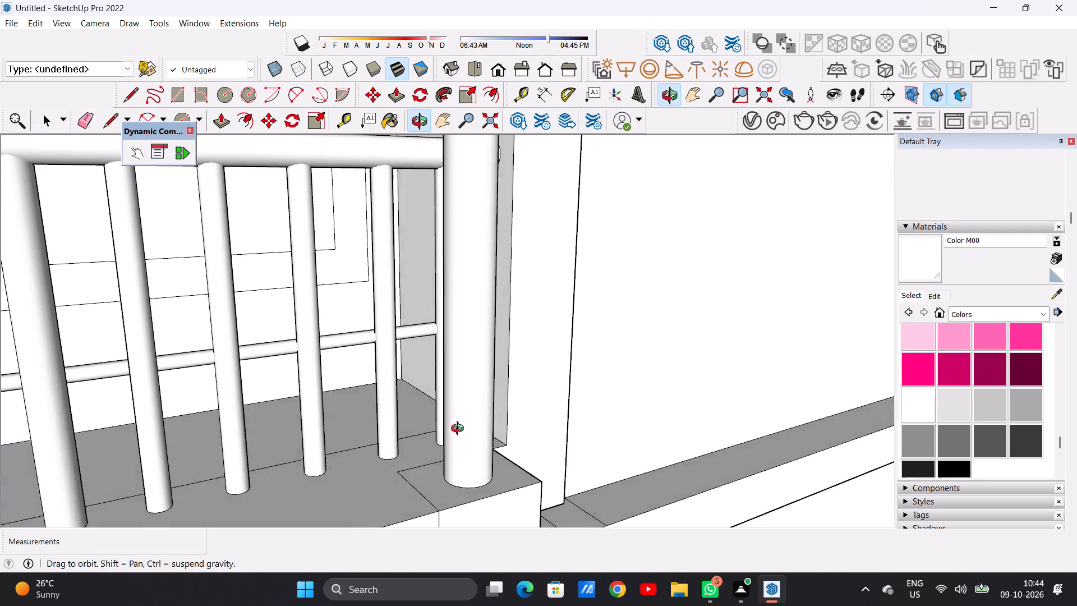
{"action": "middle_click_drag", "start_coordinate": [460, 430], "coordinate": [338, 430]}
{"action": "scroll", "coordinate": [360, 426], "scroll_direction": "down", "scroll_amount": 20}
{"action": "scroll", "coordinate": [360, 426], "scroll_direction": "down", "scroll_amount": 1}
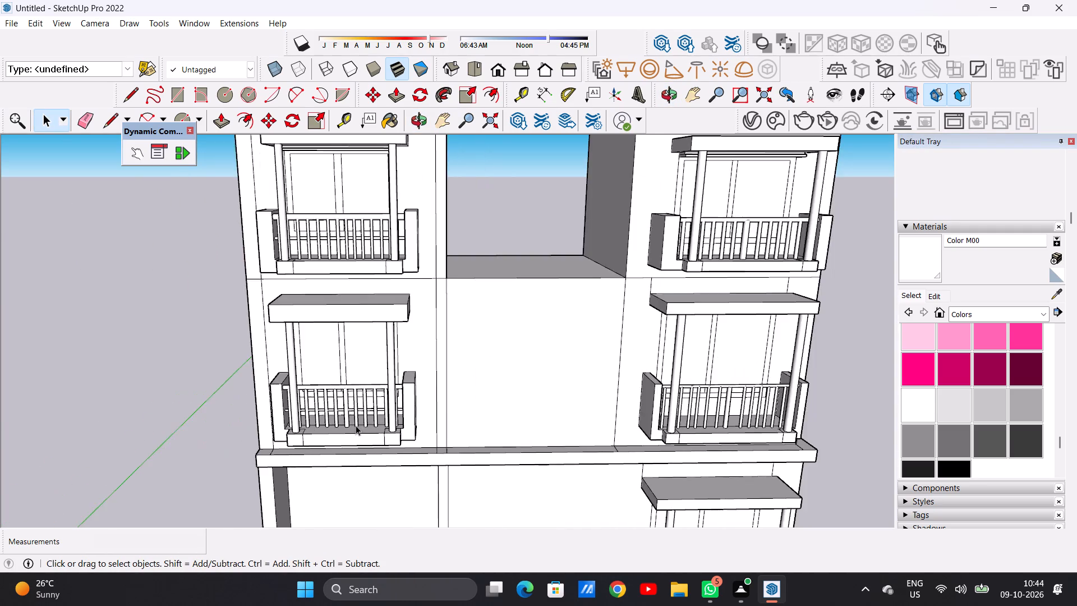
Compare the top-storey balcony with the post-supported balconies on the lower storeys and on the second tower.
{"action": "scroll", "coordinate": [356, 425], "scroll_direction": "down", "scroll_amount": 12}
{"action": "scroll", "coordinate": [366, 273], "scroll_direction": "up", "scroll_amount": 4}
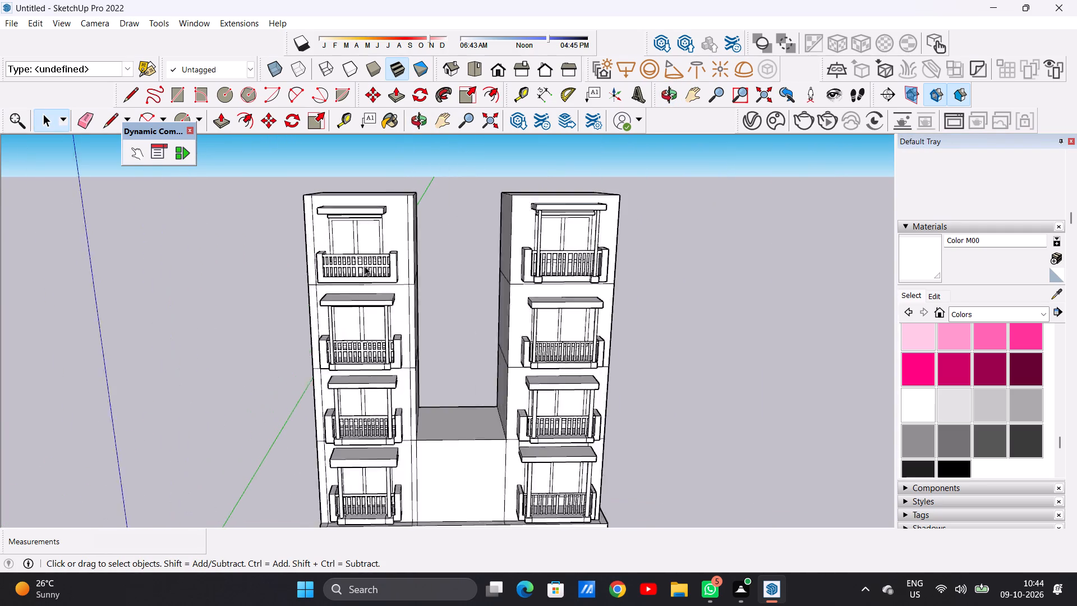
{"action": "scroll", "coordinate": [365, 266], "scroll_direction": "up", "scroll_amount": 10}
{"action": "scroll", "coordinate": [365, 350], "scroll_direction": "up", "scroll_amount": 1}
{"action": "middle_click_drag", "start_coordinate": [363, 349], "coordinate": [357, 334]}
{"action": "scroll", "coordinate": [355, 310], "scroll_direction": "up", "scroll_amount": 2}
{"action": "scroll", "coordinate": [381, 430], "scroll_direction": "down", "scroll_amount": 6}
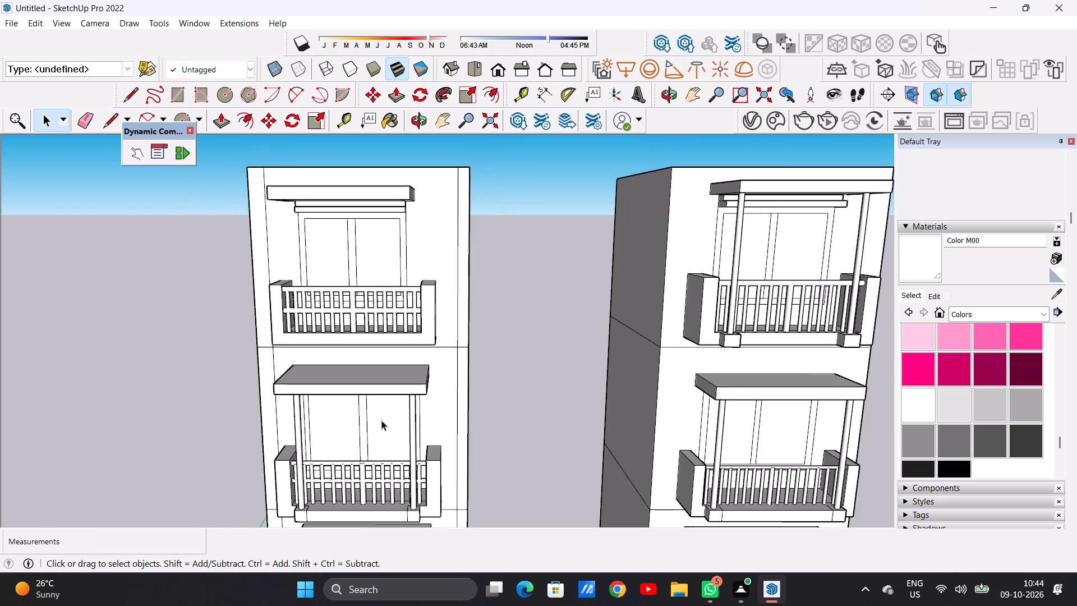
{"action": "scroll", "coordinate": [381, 420], "scroll_direction": "down", "scroll_amount": 3}
{"action": "scroll", "coordinate": [355, 373], "scroll_direction": "up", "scroll_amount": 13}
{"action": "scroll", "coordinate": [360, 467], "scroll_direction": "down", "scroll_amount": 14}
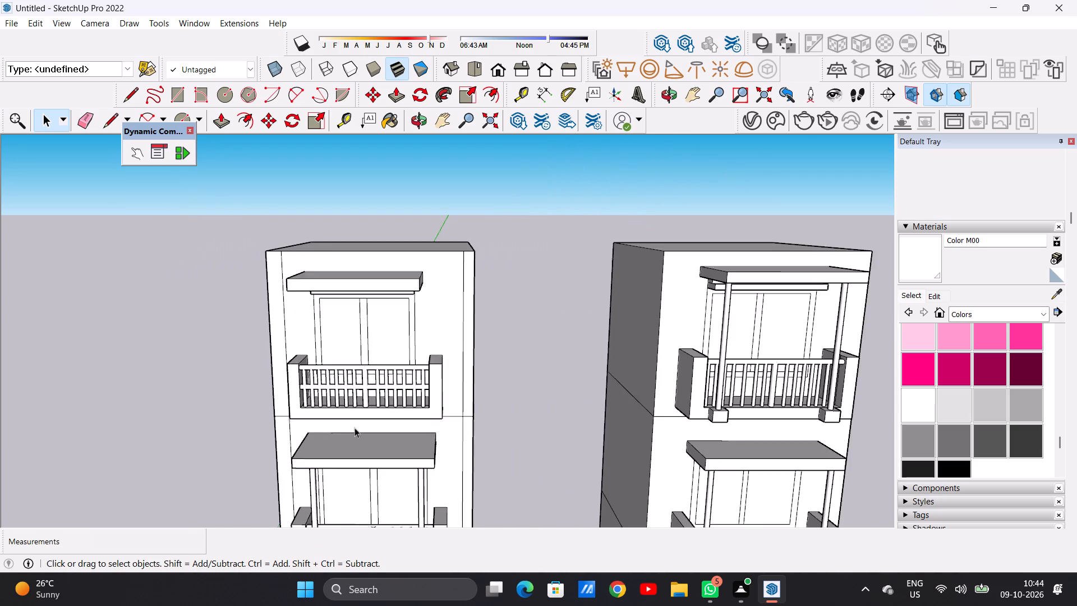
{"action": "middle_click_drag", "start_coordinate": [349, 434], "coordinate": [344, 386]}
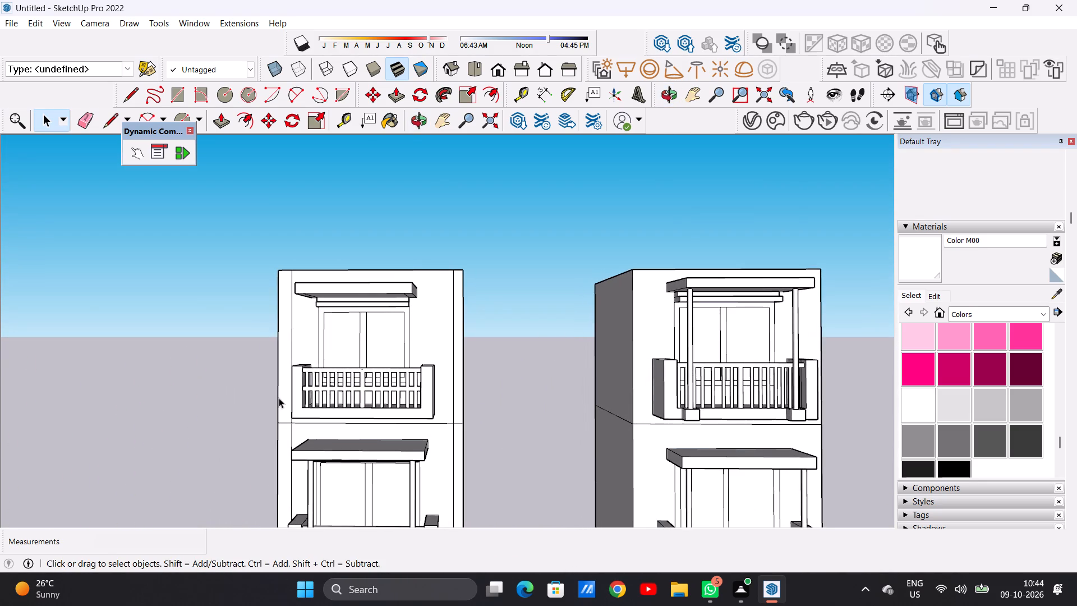
Draw a rectangle about 6 7/16" by 6 15/16" on the top-storey balcony's front face, below the two rightmost balusters.
{"action": "scroll", "coordinate": [356, 431], "scroll_direction": "up", "scroll_amount": 6}
{"action": "middle_click_drag", "start_coordinate": [314, 419], "coordinate": [330, 437]}
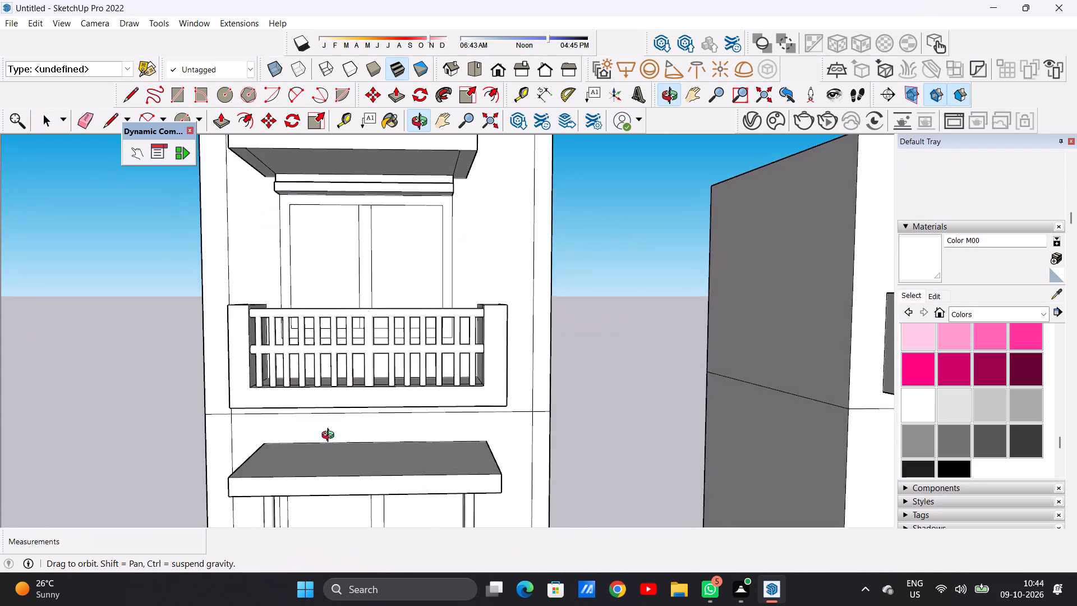
{"action": "middle_click_drag", "start_coordinate": [330, 437], "coordinate": [314, 457]}
{"action": "scroll", "coordinate": [467, 394], "scroll_direction": "up", "scroll_amount": 8}
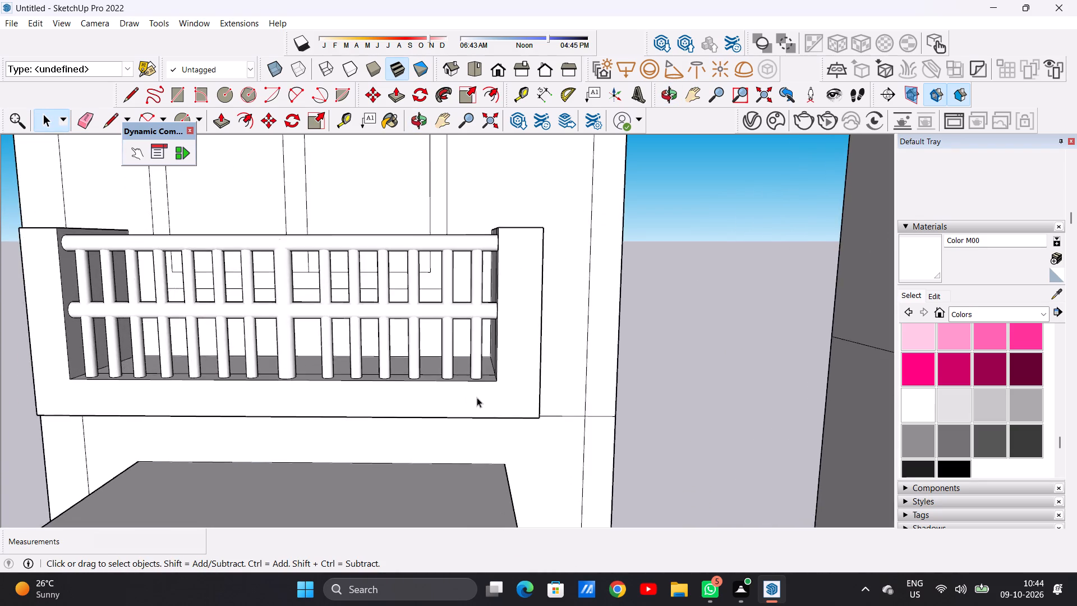
{"action": "scroll", "coordinate": [477, 397], "scroll_direction": "up", "scroll_amount": 7}
{"action": "scroll", "coordinate": [477, 401], "scroll_direction": "down", "scroll_amount": 1}
{"action": "scroll", "coordinate": [477, 401], "scroll_direction": "up", "scroll_amount": 4}
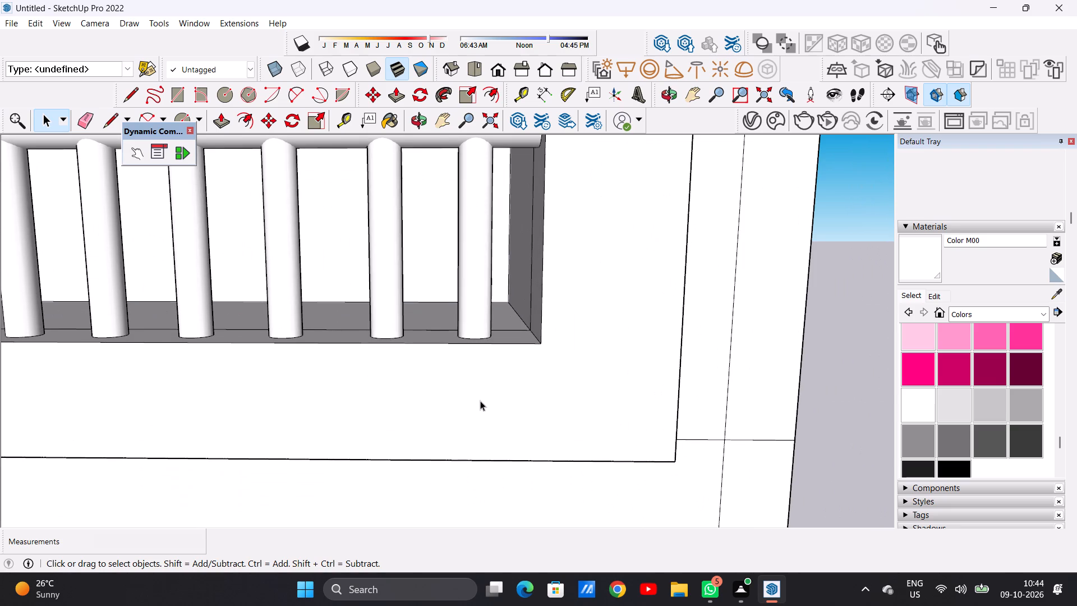
{"action": "key", "text": "r"}
{"action": "scroll", "coordinate": [482, 396], "scroll_direction": "up", "scroll_amount": 4}
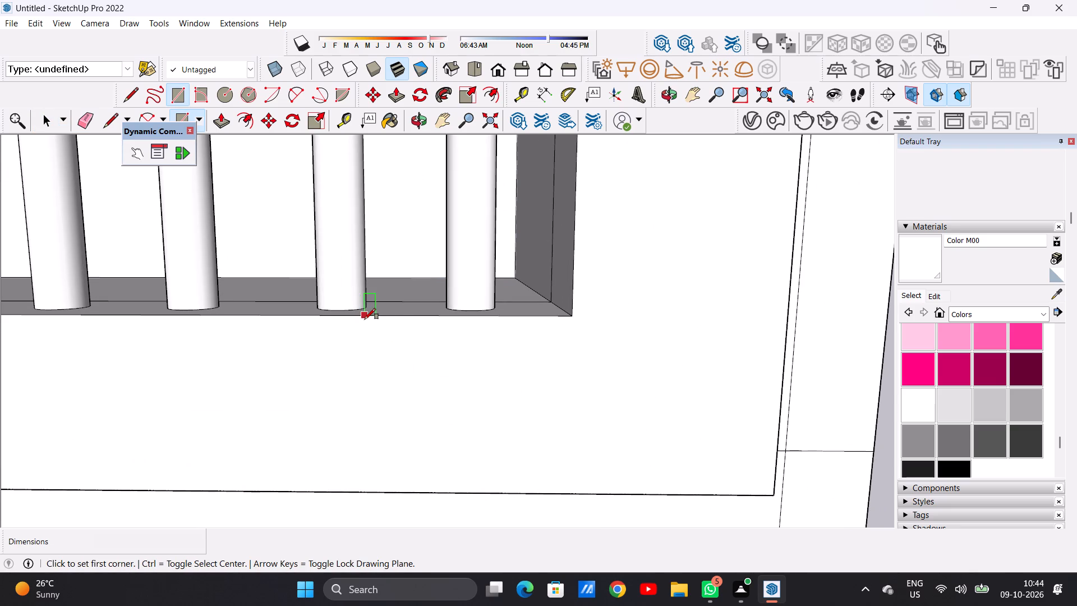
{"action": "left_click", "coordinate": [365, 319]}
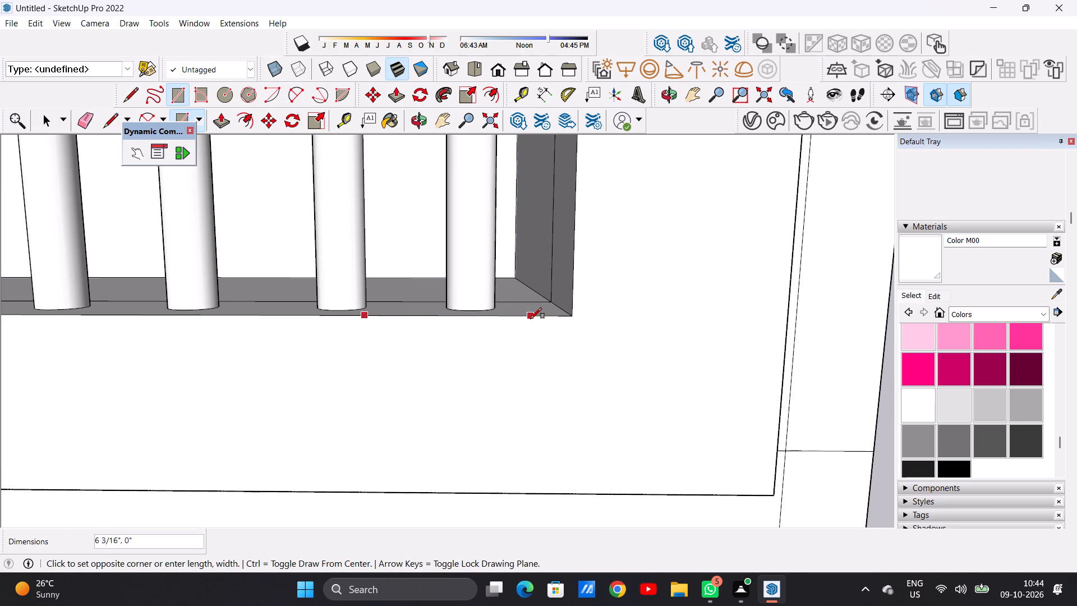
{"action": "left_click", "coordinate": [531, 319]}
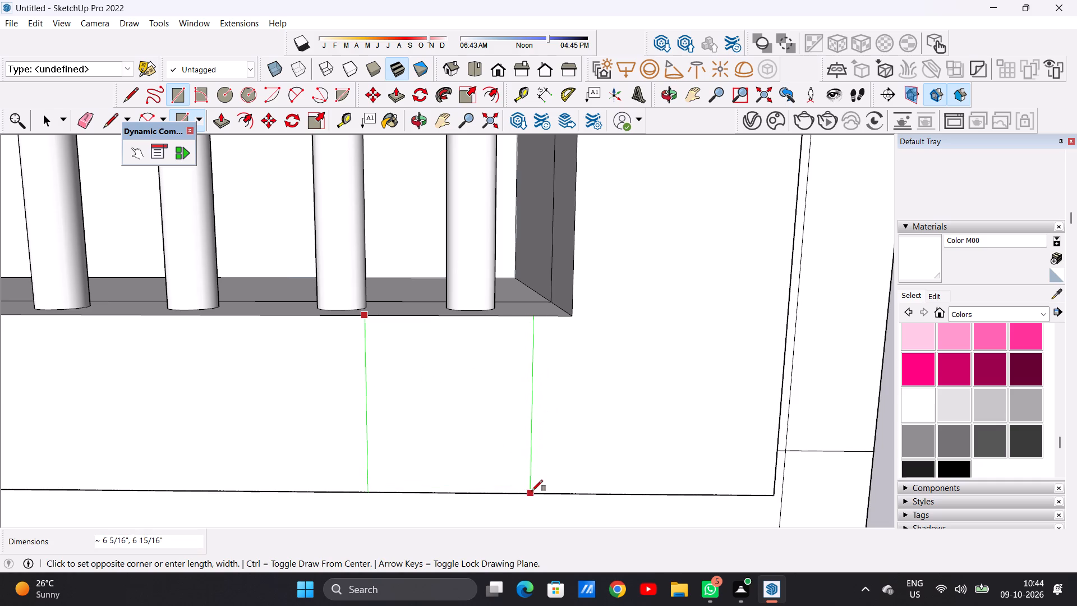
{"action": "left_click", "coordinate": [534, 493]}
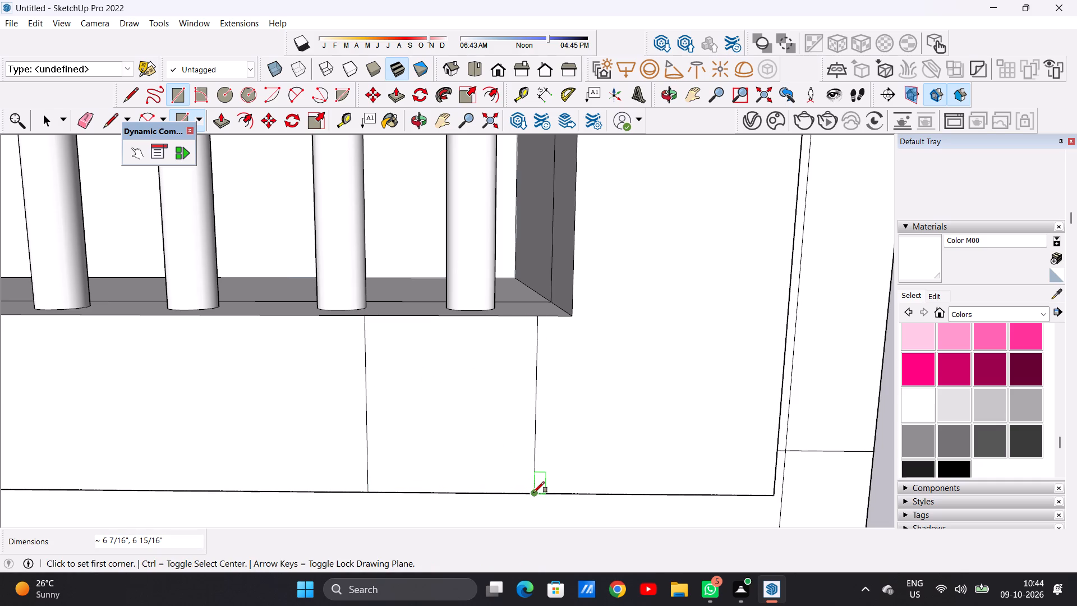
{"action": "key", "text": "space"}
Push the underside of the top-storey balcony slab up slightly.
{"action": "scroll", "coordinate": [472, 437], "scroll_direction": "down", "scroll_amount": 20}
{"action": "scroll", "coordinate": [472, 437], "scroll_direction": "down", "scroll_amount": 3}
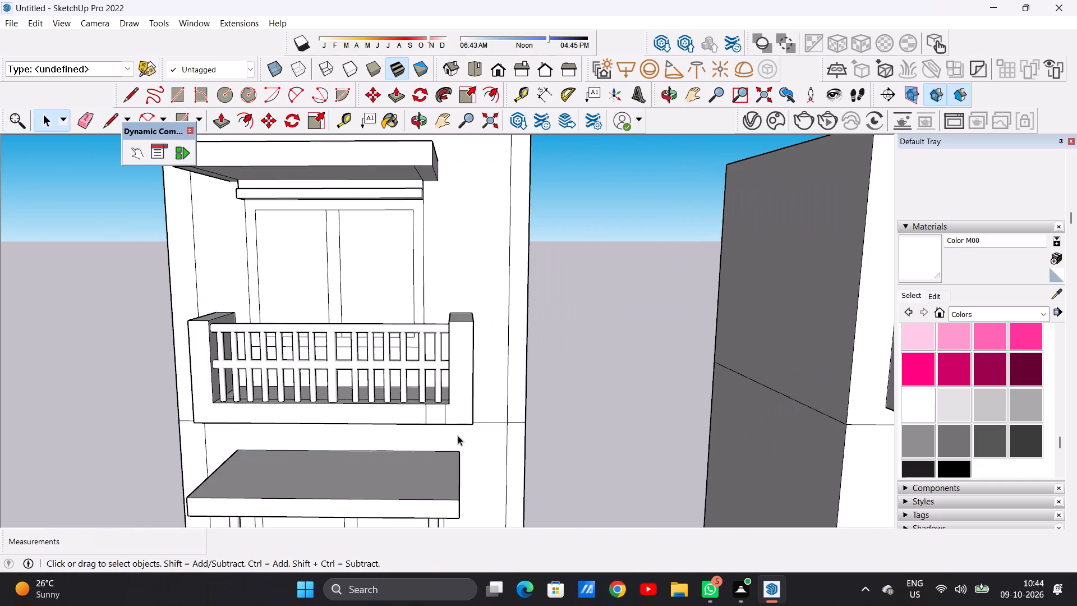
{"action": "scroll", "coordinate": [458, 435], "scroll_direction": "up", "scroll_amount": 6}
{"action": "middle_click_drag", "start_coordinate": [411, 394], "coordinate": [420, 459]}
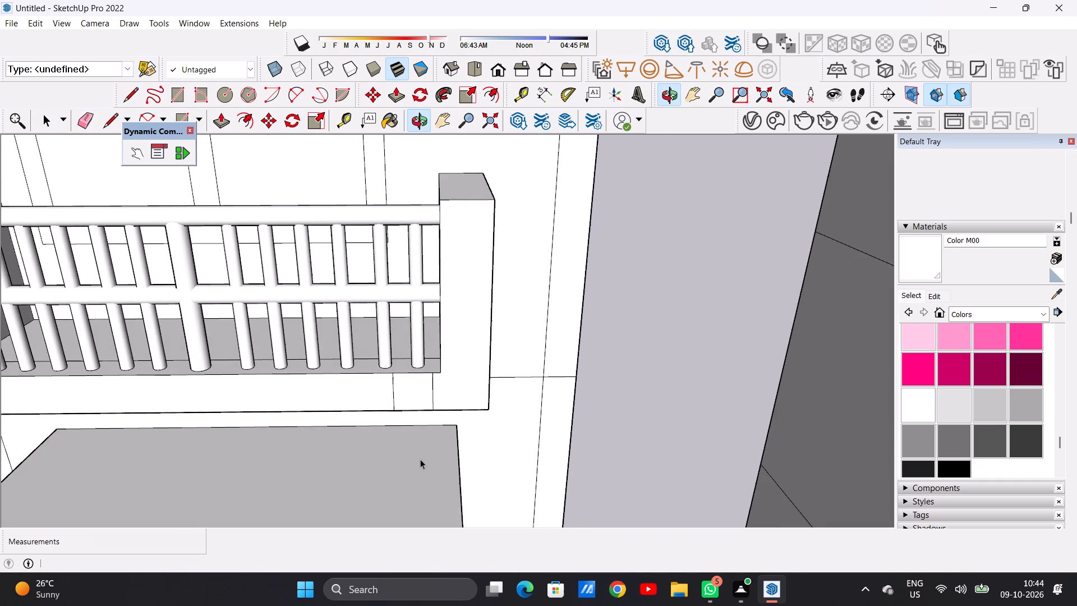
{"action": "middle_click_drag", "start_coordinate": [420, 458], "coordinate": [406, 296]}
{"action": "scroll", "coordinate": [388, 417], "scroll_direction": "up", "scroll_amount": 6}
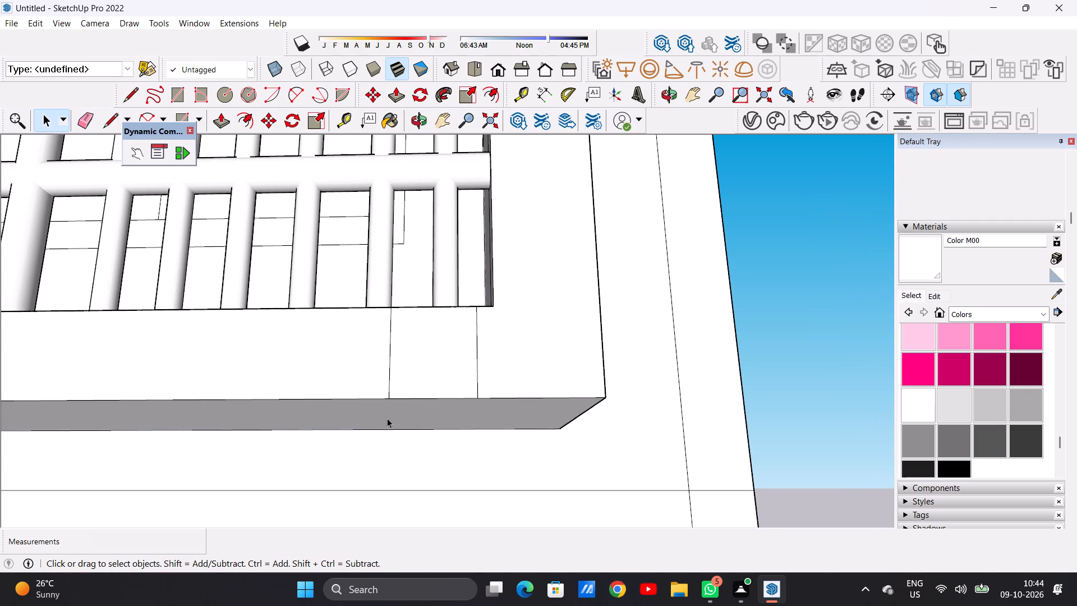
{"action": "key", "text": "p"}
{"action": "left_click", "coordinate": [381, 403]}
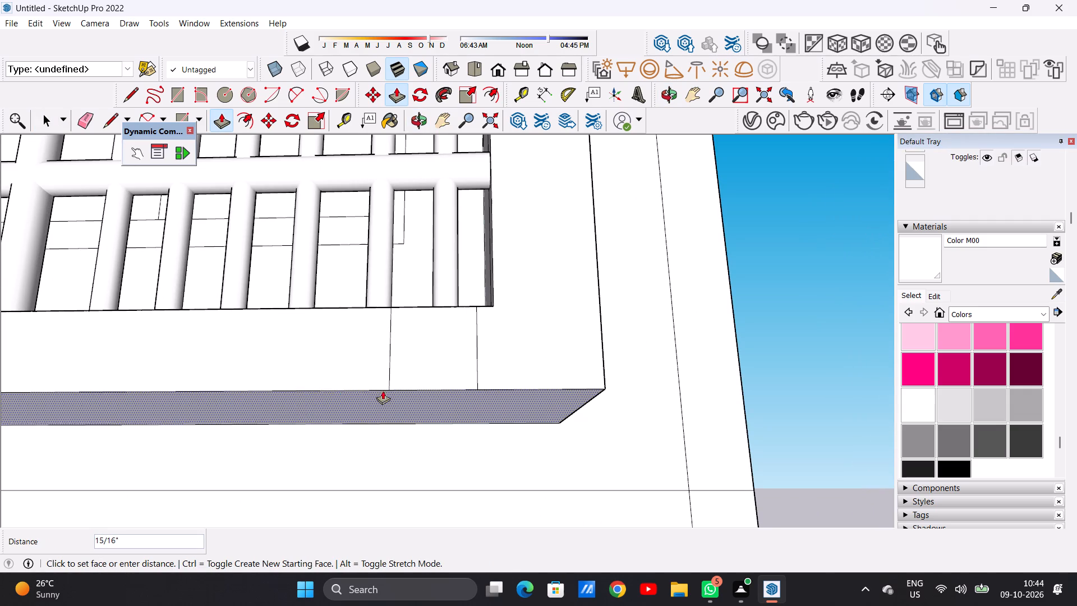
{"action": "left_click", "coordinate": [383, 389]}
{"action": "key", "text": "space"}
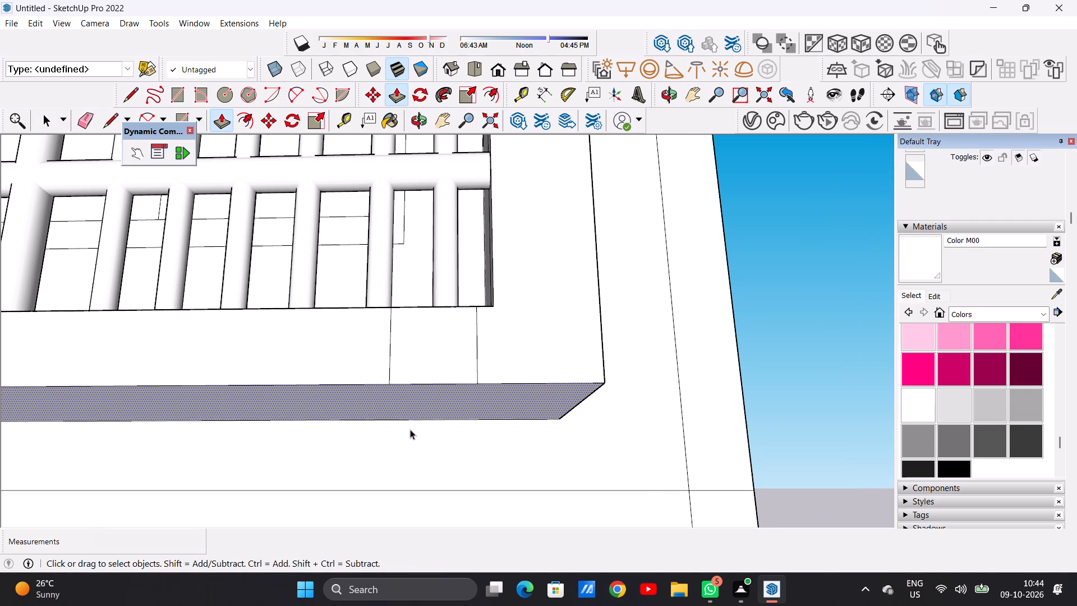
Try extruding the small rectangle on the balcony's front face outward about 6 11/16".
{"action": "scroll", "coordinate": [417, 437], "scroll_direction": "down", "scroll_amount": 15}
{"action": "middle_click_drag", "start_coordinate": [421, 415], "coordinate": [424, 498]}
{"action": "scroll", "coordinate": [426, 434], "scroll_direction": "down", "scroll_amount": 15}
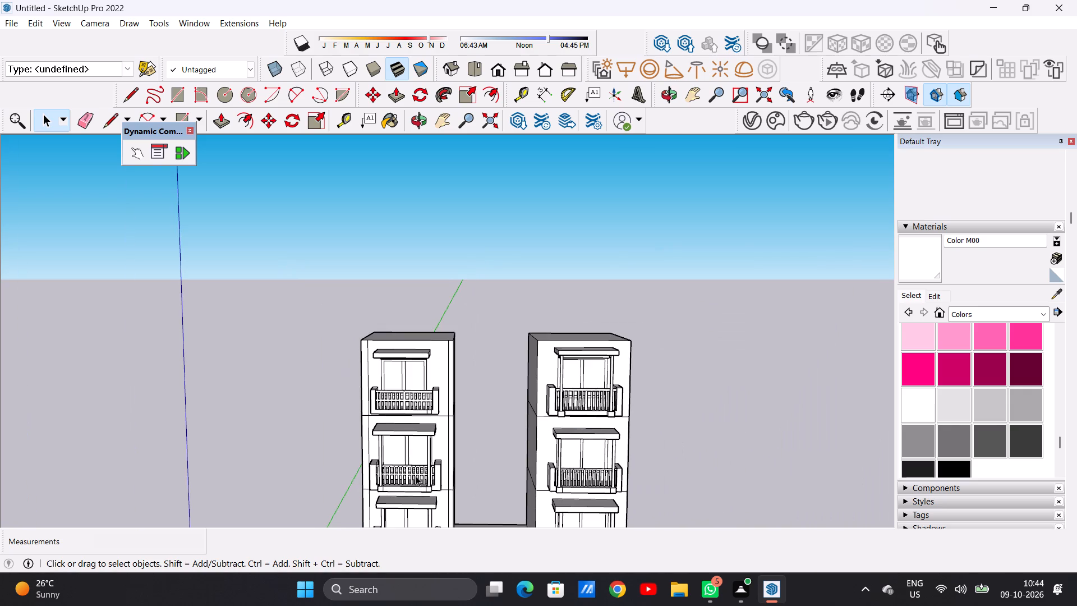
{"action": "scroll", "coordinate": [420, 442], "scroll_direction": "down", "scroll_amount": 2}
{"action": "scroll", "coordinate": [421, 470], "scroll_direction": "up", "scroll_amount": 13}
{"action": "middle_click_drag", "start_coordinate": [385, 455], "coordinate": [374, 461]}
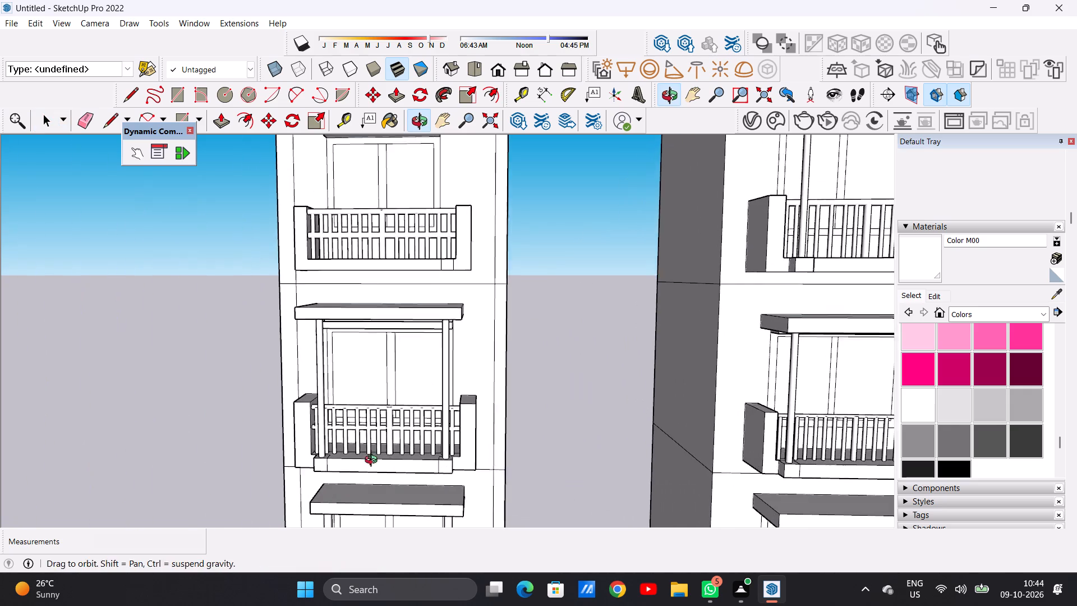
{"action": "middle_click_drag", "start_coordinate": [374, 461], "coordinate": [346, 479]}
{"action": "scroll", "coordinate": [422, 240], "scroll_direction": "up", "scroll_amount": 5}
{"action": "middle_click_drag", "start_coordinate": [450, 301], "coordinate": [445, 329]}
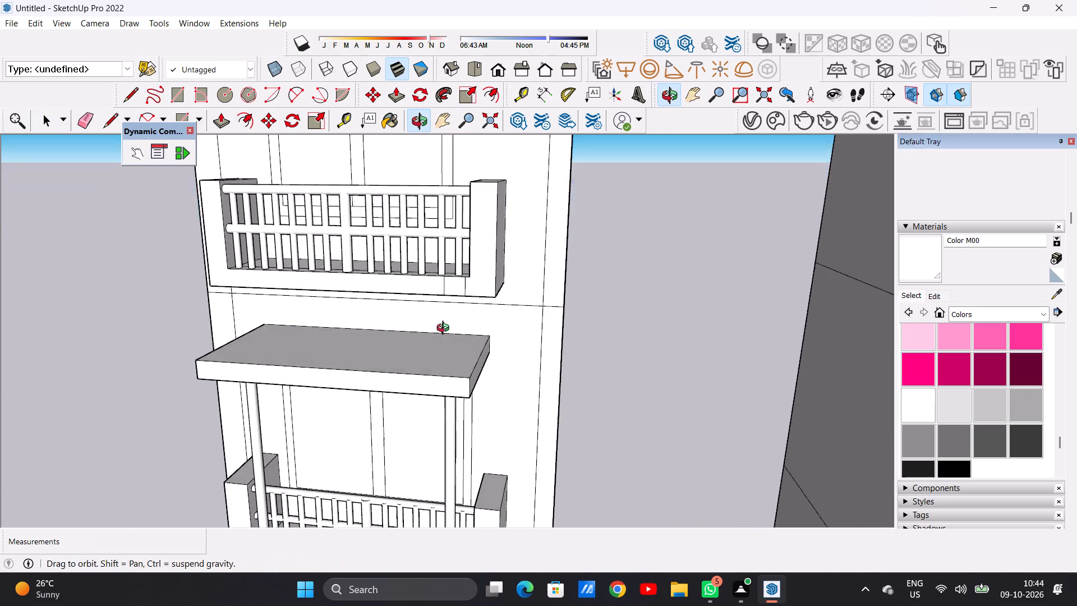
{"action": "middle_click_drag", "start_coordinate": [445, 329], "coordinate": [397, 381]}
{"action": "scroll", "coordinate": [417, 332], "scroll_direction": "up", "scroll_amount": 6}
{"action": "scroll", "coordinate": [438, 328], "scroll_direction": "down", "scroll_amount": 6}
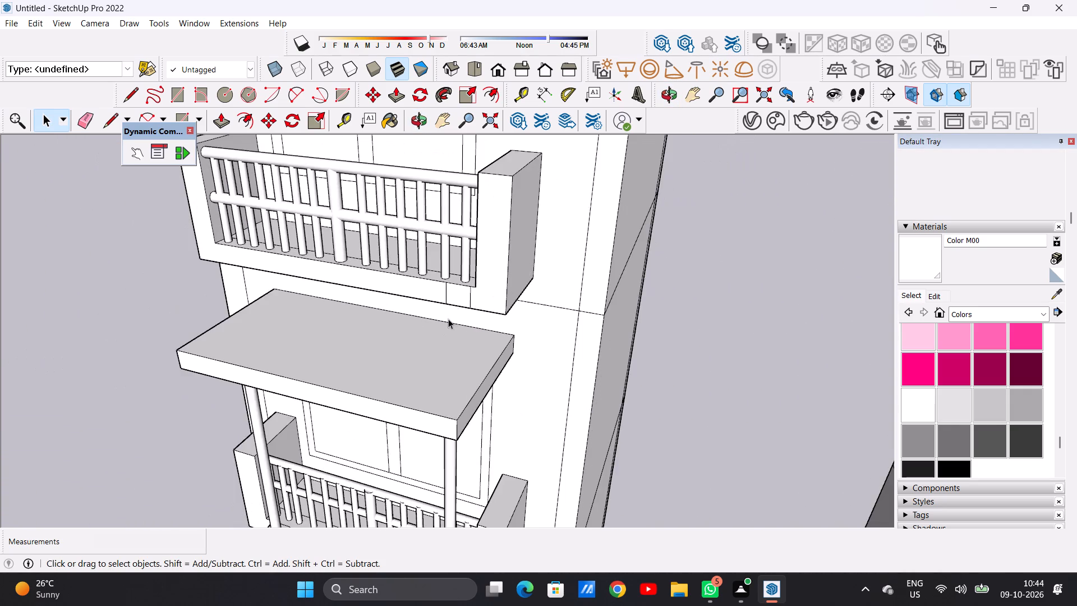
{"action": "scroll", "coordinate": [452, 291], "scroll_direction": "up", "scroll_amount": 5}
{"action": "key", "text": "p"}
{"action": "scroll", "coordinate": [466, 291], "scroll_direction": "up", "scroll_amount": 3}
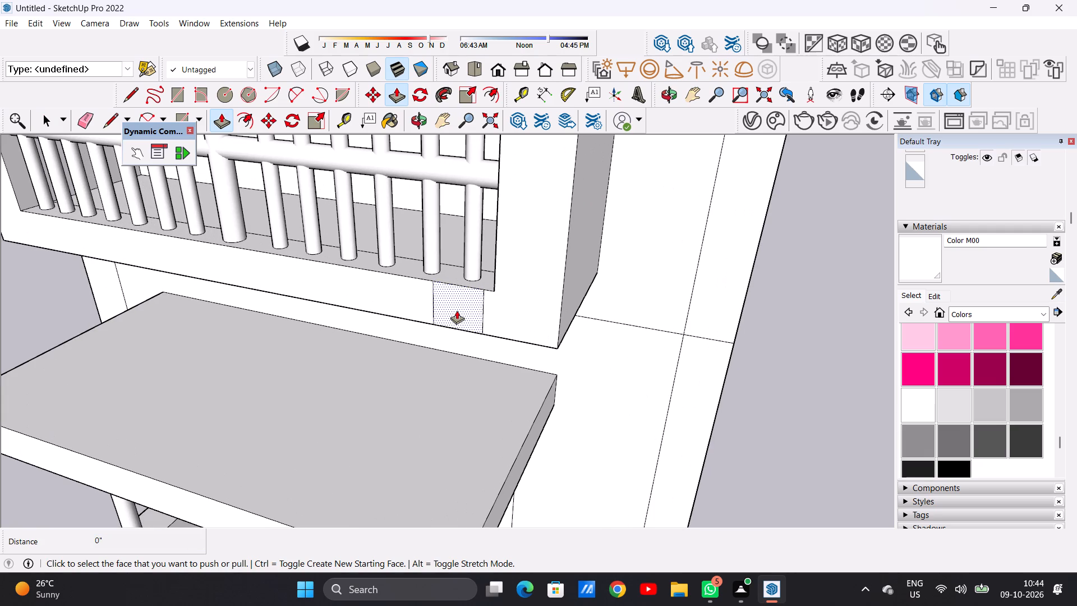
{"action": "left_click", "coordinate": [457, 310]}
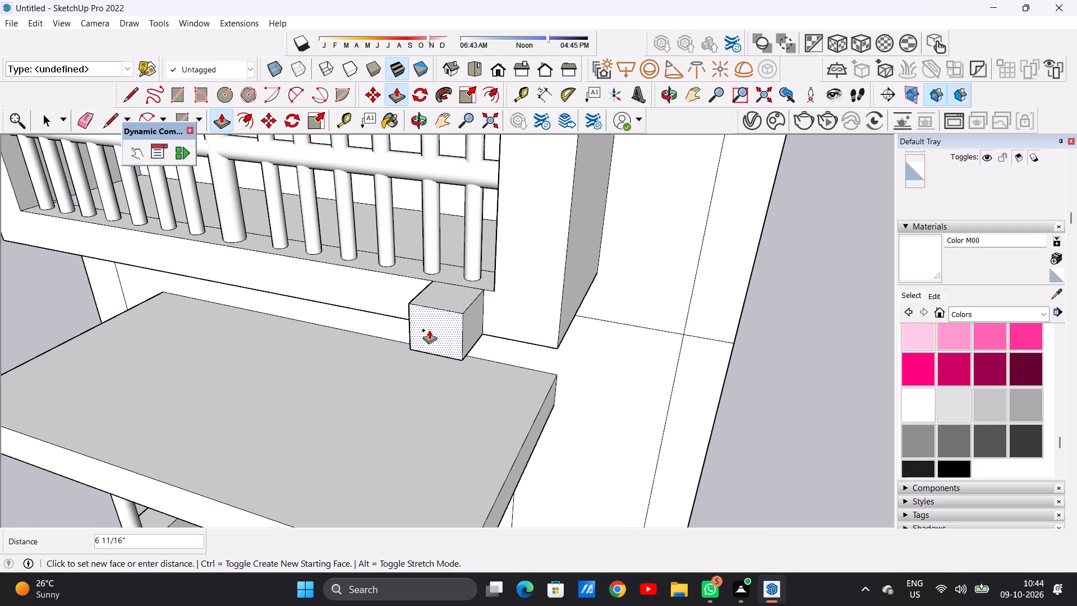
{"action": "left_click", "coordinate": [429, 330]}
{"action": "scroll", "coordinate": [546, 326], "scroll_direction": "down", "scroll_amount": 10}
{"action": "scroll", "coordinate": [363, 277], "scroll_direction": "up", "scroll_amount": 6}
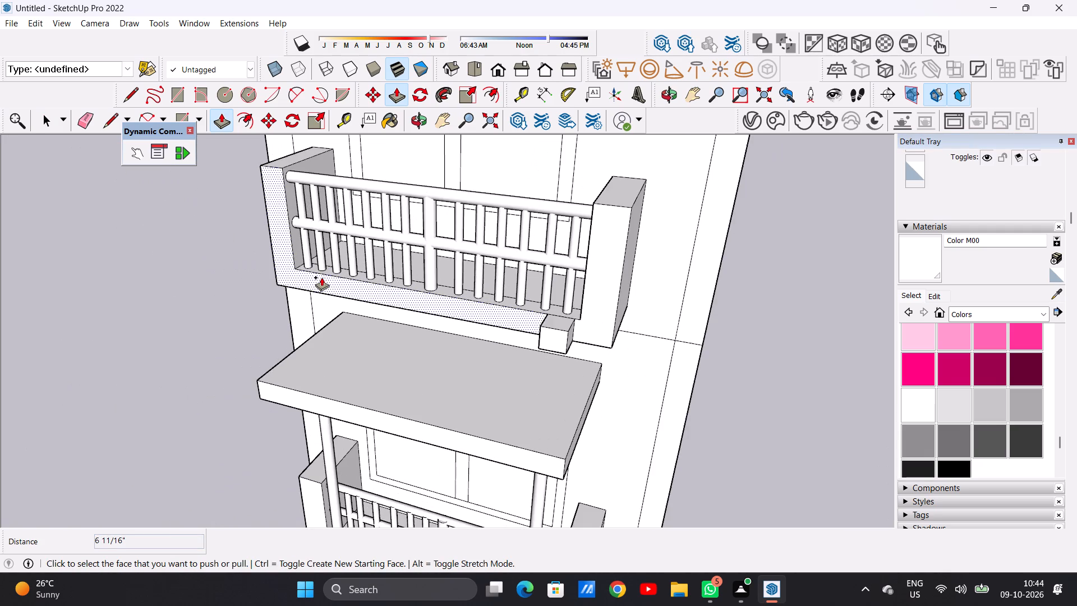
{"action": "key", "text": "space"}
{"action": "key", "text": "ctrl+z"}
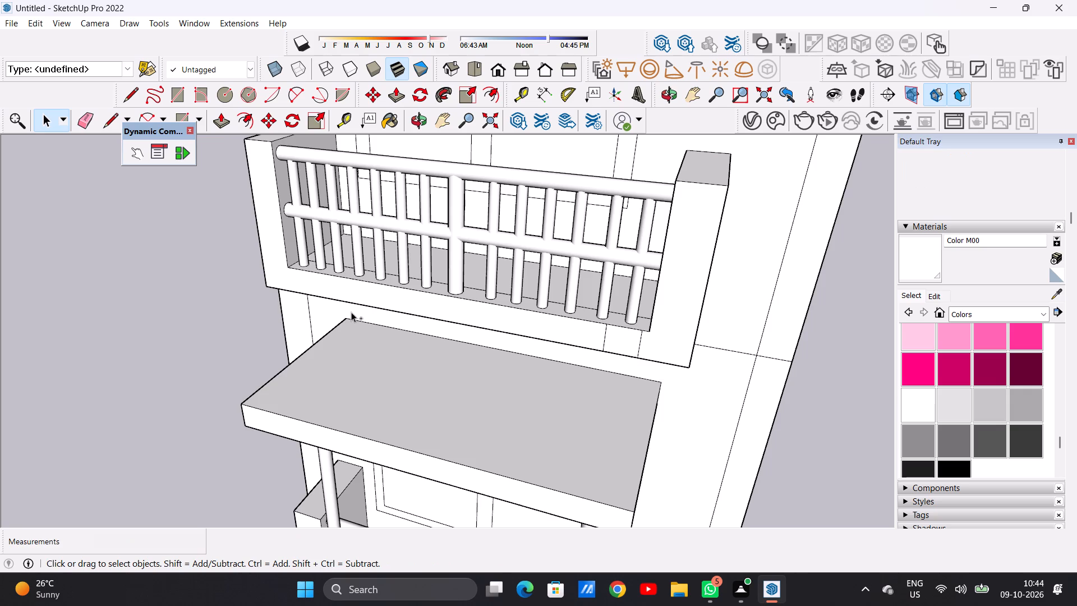
Copy the small rectangle about 5' 9 3/16" along the balcony's front face to its left end.
{"action": "scroll", "coordinate": [380, 335], "scroll_direction": "down", "scroll_amount": 5}
{"action": "key", "text": "space"}
{"action": "middle_click_drag", "start_coordinate": [380, 339], "coordinate": [490, 283]}
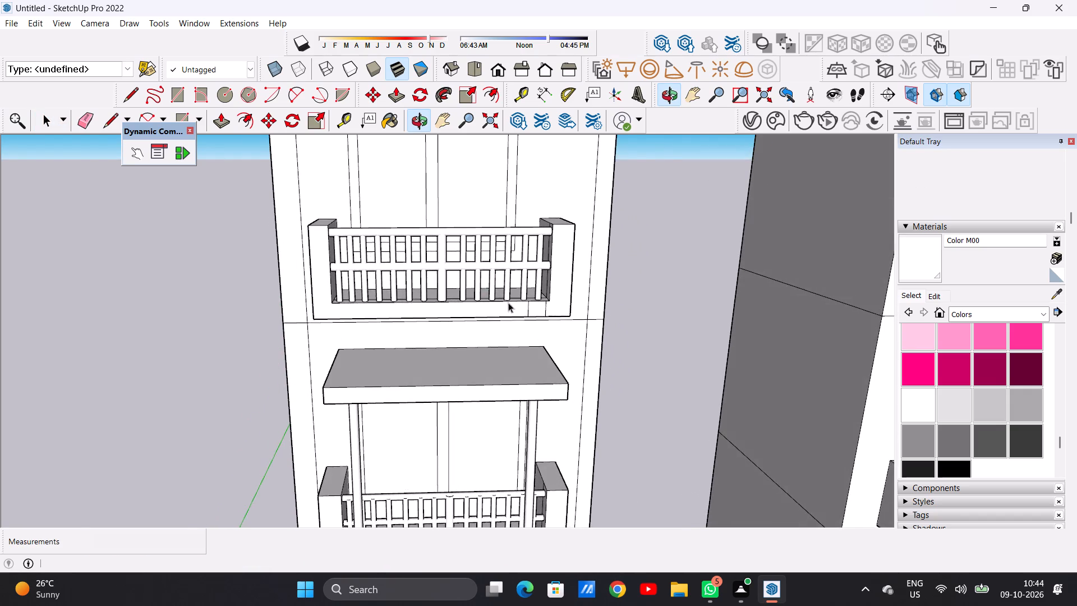
{"action": "scroll", "coordinate": [508, 302], "scroll_direction": "up", "scroll_amount": 10}
{"action": "double_click", "coordinate": [547, 322]}
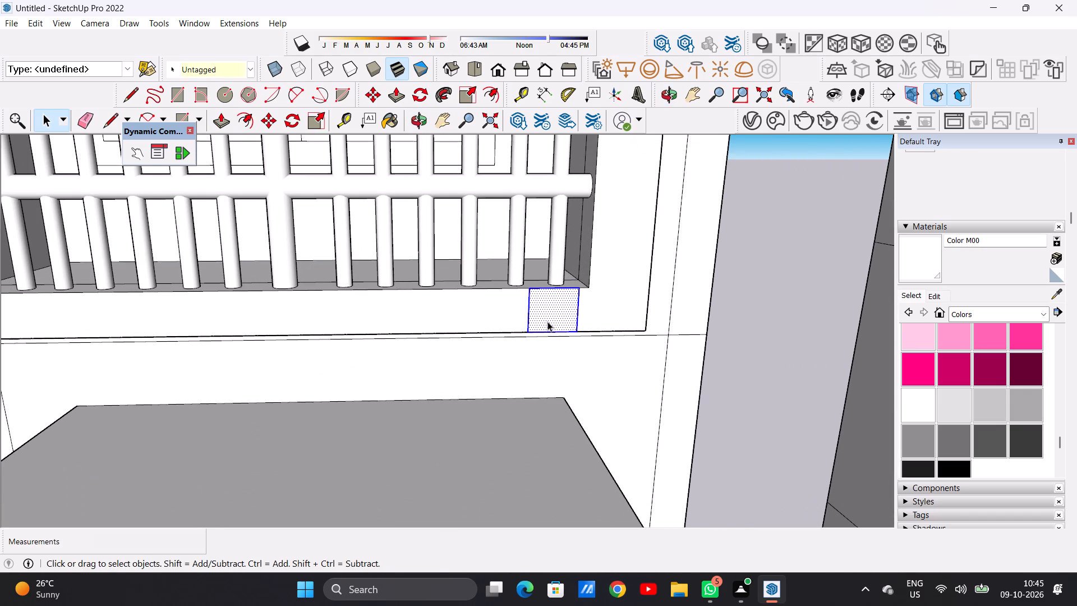
{"action": "key", "text": "m"}
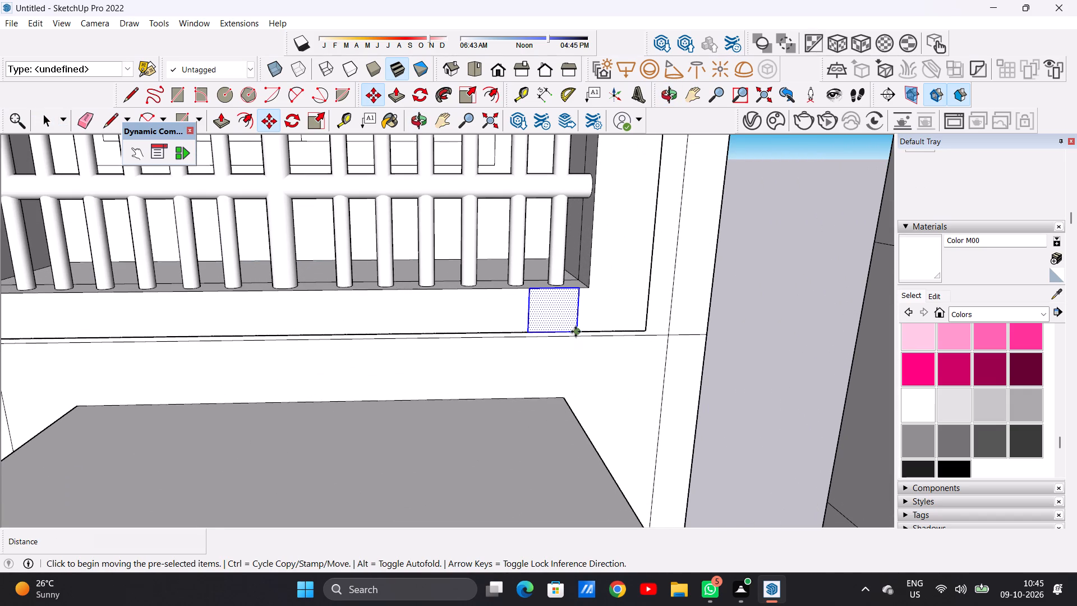
{"action": "left_click", "coordinate": [575, 332]}
{"action": "scroll", "coordinate": [467, 335], "scroll_direction": "down", "scroll_amount": 6}
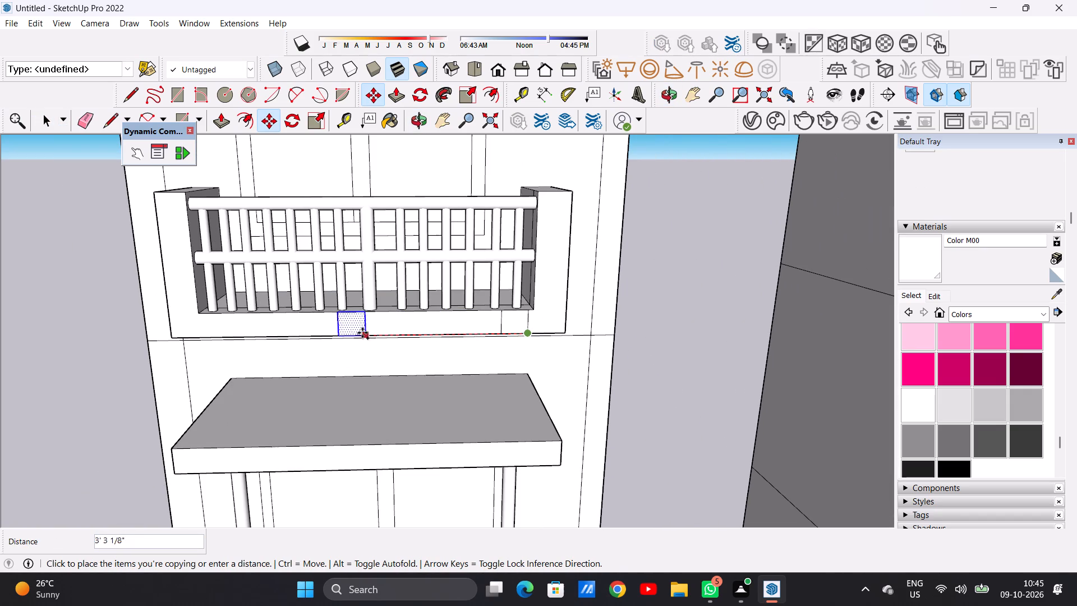
{"action": "scroll", "coordinate": [244, 332], "scroll_direction": "up", "scroll_amount": 5}
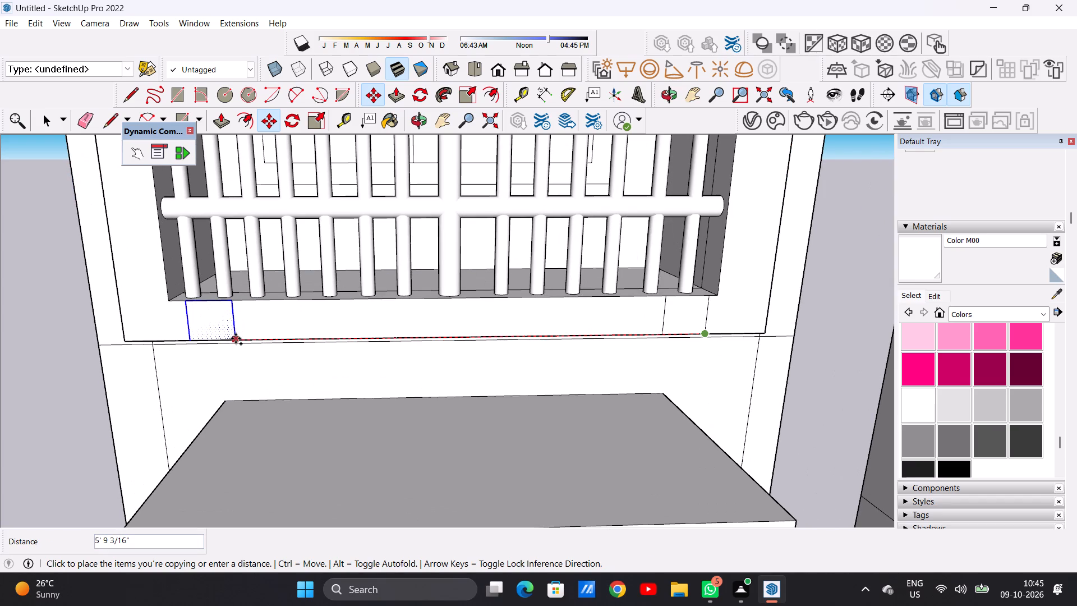
{"action": "left_click", "coordinate": [236, 341]}
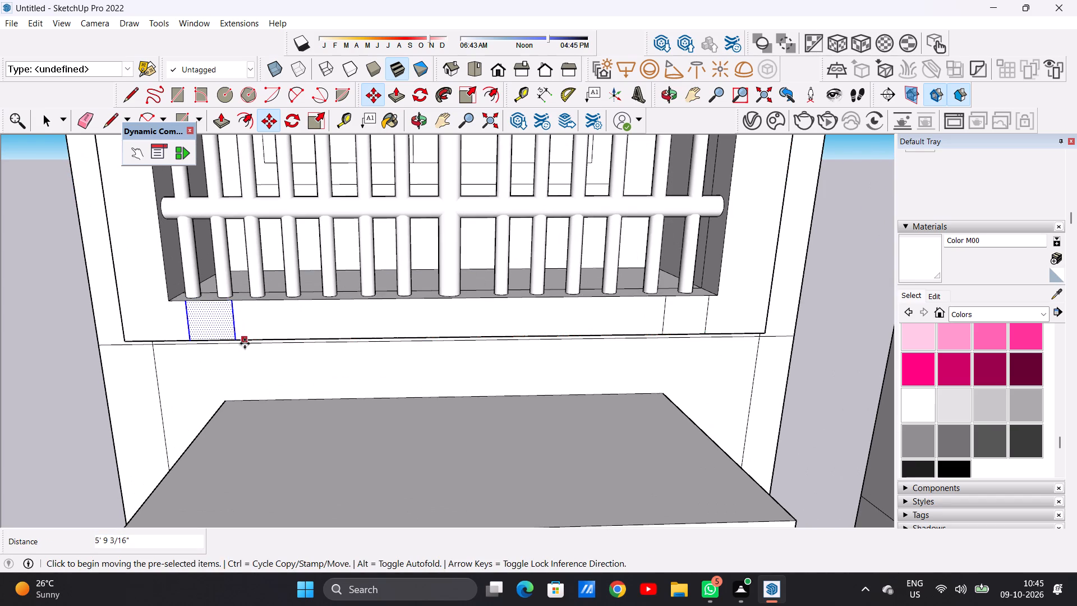
{"action": "key", "text": "space"}
{"action": "scroll", "coordinate": [297, 383], "scroll_direction": "down", "scroll_amount": 6}
{"action": "left_click", "coordinate": [108, 364]}
Extrude the rectangle at the right end of the balcony's front face outward about 6 1/4".
{"action": "scroll", "coordinate": [275, 352], "scroll_direction": "up", "scroll_amount": 4}
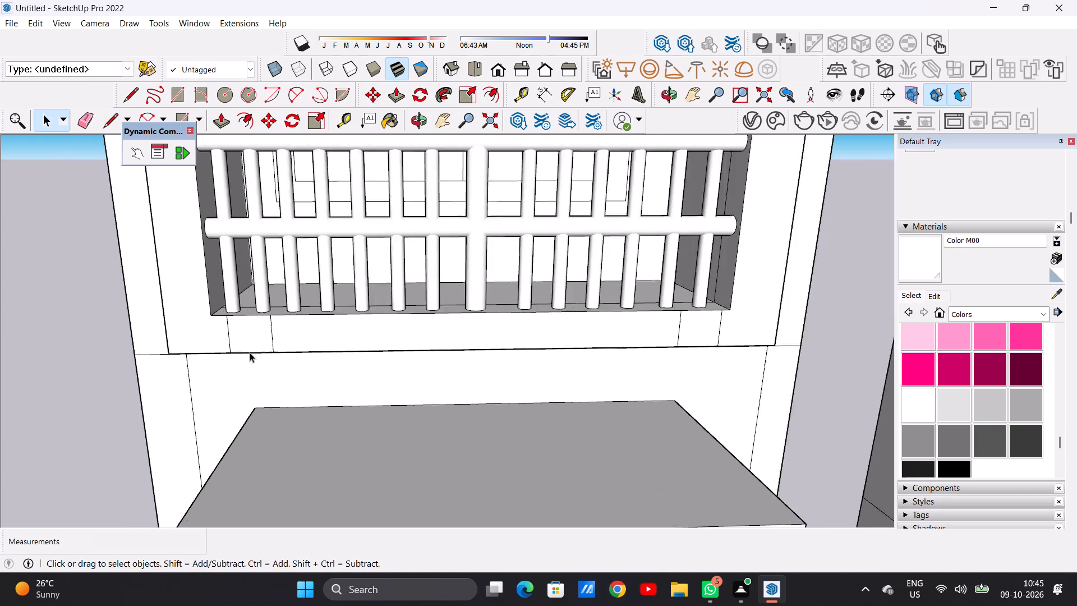
{"action": "scroll", "coordinate": [250, 352], "scroll_direction": "up", "scroll_amount": 3}
{"action": "scroll", "coordinate": [275, 352], "scroll_direction": "down", "scroll_amount": 10}
{"action": "middle_click_drag", "start_coordinate": [449, 364], "coordinate": [335, 367]}
{"action": "scroll", "coordinate": [454, 340], "scroll_direction": "up", "scroll_amount": 12}
{"action": "key", "text": "p"}
{"action": "scroll", "coordinate": [492, 334], "scroll_direction": "up", "scroll_amount": 1}
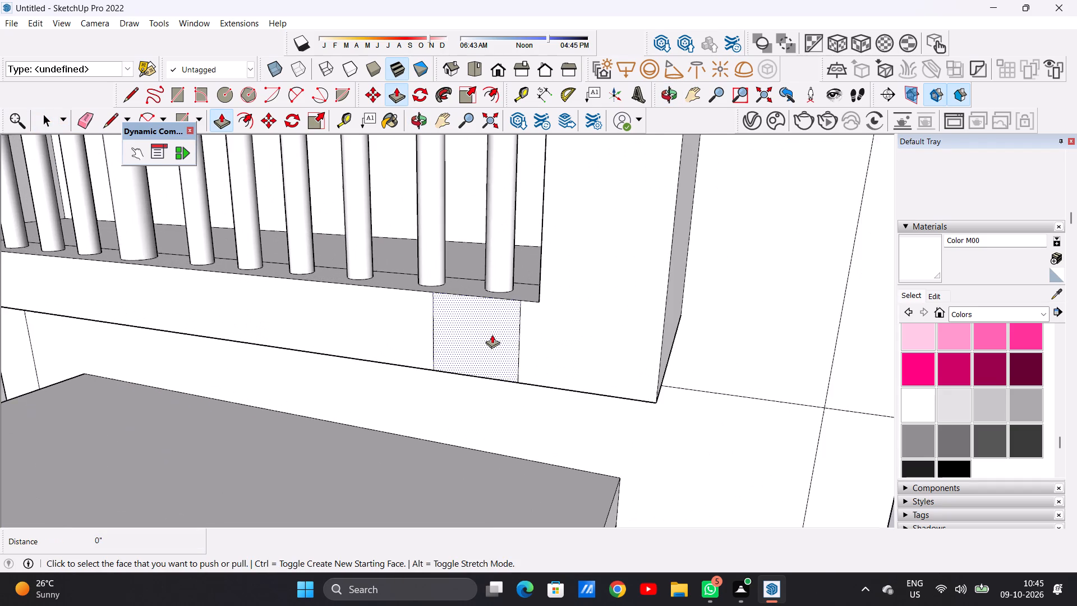
{"action": "scroll", "coordinate": [492, 334], "scroll_direction": "up", "scroll_amount": 2}
{"action": "left_click", "coordinate": [492, 334]}
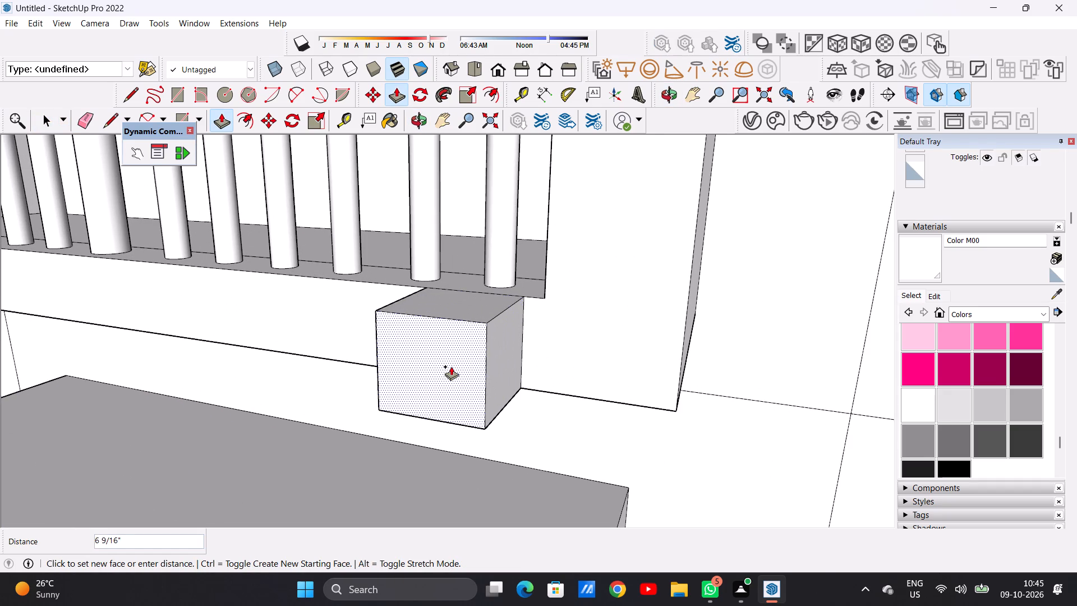
{"action": "left_click", "coordinate": [454, 365]}
Extrude the rectangle at the left end of the top-storey balcony's front face outward 6 1/4" to match the right block.
{"action": "scroll", "coordinate": [481, 315], "scroll_direction": "down", "scroll_amount": 6}
{"action": "middle_click_drag", "start_coordinate": [423, 304], "coordinate": [438, 354]}
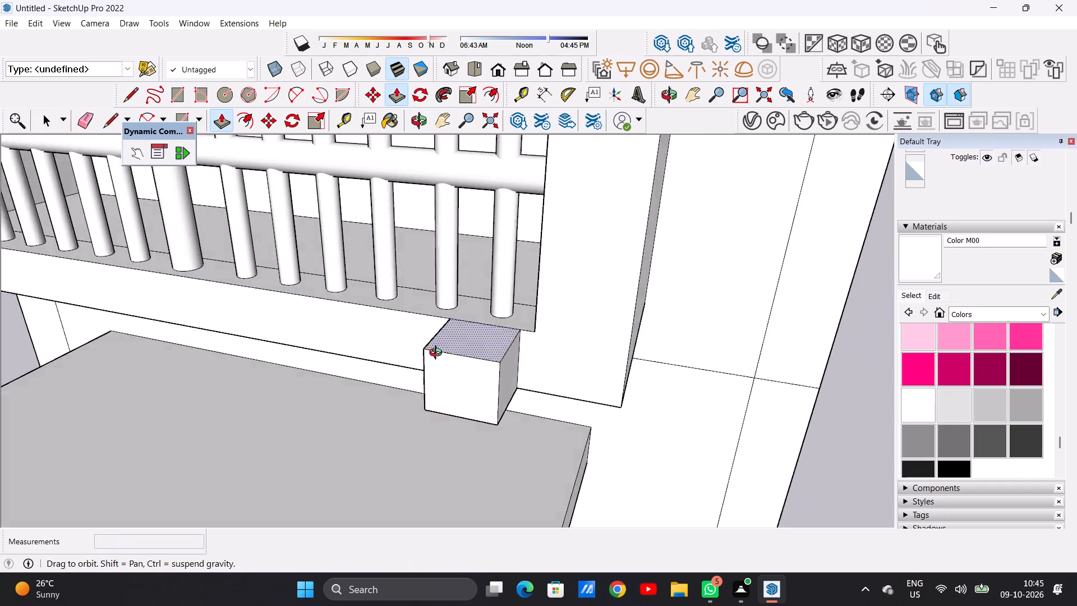
{"action": "middle_click_drag", "start_coordinate": [438, 354], "coordinate": [466, 391]}
{"action": "scroll", "coordinate": [533, 302], "scroll_direction": "down", "scroll_amount": 11}
{"action": "scroll", "coordinate": [273, 280], "scroll_direction": "down", "scroll_amount": 1}
{"action": "scroll", "coordinate": [272, 280], "scroll_direction": "up", "scroll_amount": 6}
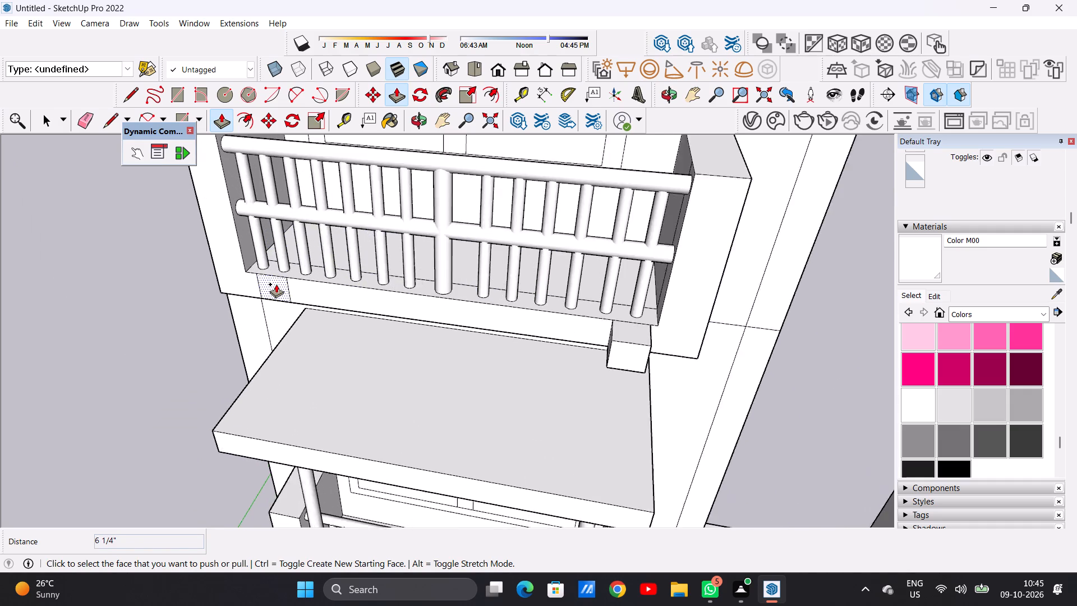
{"action": "scroll", "coordinate": [276, 284], "scroll_direction": "up", "scroll_amount": 2}
{"action": "left_click", "coordinate": [278, 286]}
{"action": "scroll", "coordinate": [248, 320], "scroll_direction": "down", "scroll_amount": 5}
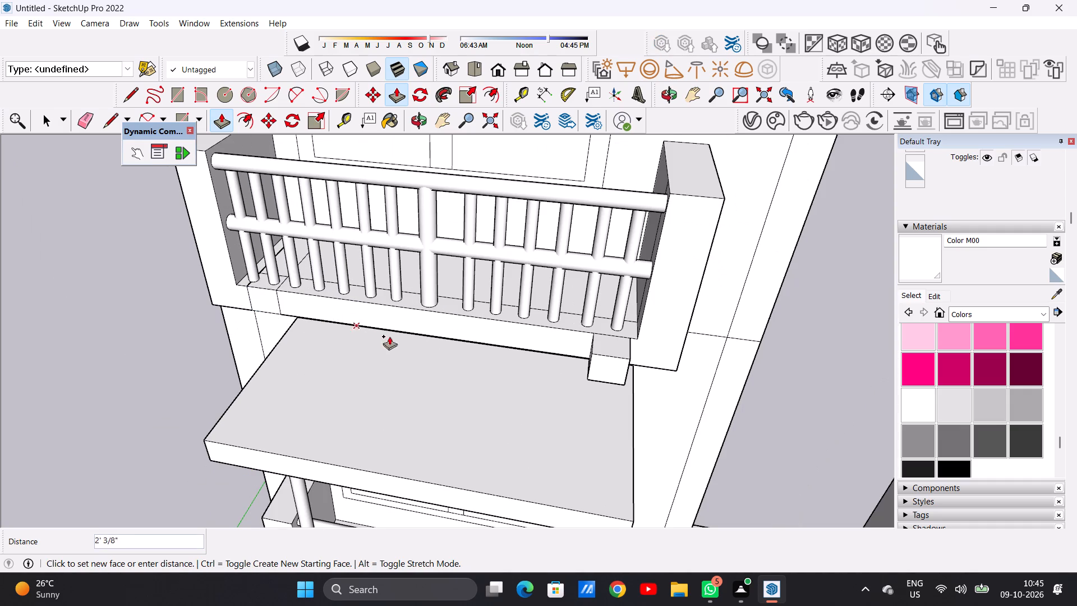
{"action": "left_click", "coordinate": [593, 354]}
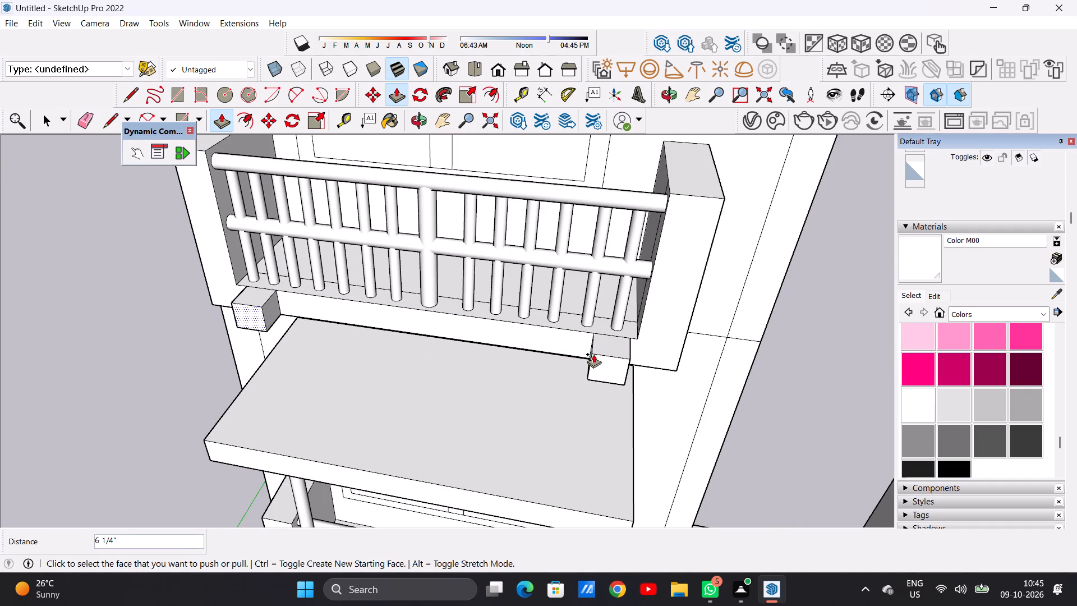
{"action": "key", "text": "space"}
Draw a circle of about 1 7/16" radius centred on top of the right post-base block.
{"action": "scroll", "coordinate": [473, 339], "scroll_direction": "down", "scroll_amount": 11}
{"action": "middle_click_drag", "start_coordinate": [432, 342], "coordinate": [483, 410]}
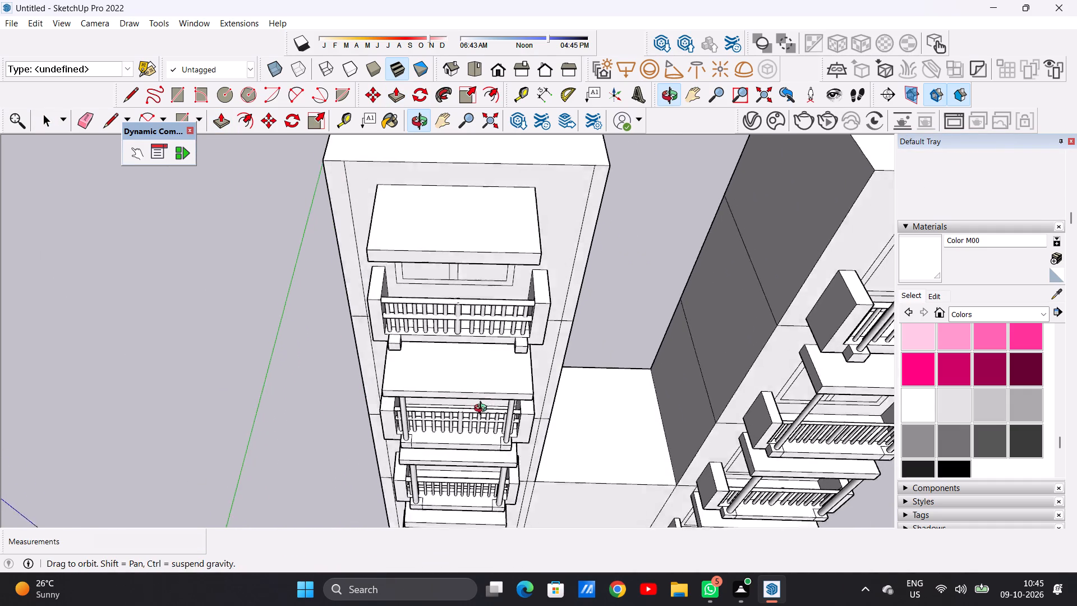
{"action": "middle_click_drag", "start_coordinate": [483, 410], "coordinate": [478, 421]}
{"action": "scroll", "coordinate": [536, 352], "scroll_direction": "up", "scroll_amount": 20}
{"action": "scroll", "coordinate": [536, 352], "scroll_direction": "up", "scroll_amount": 5}
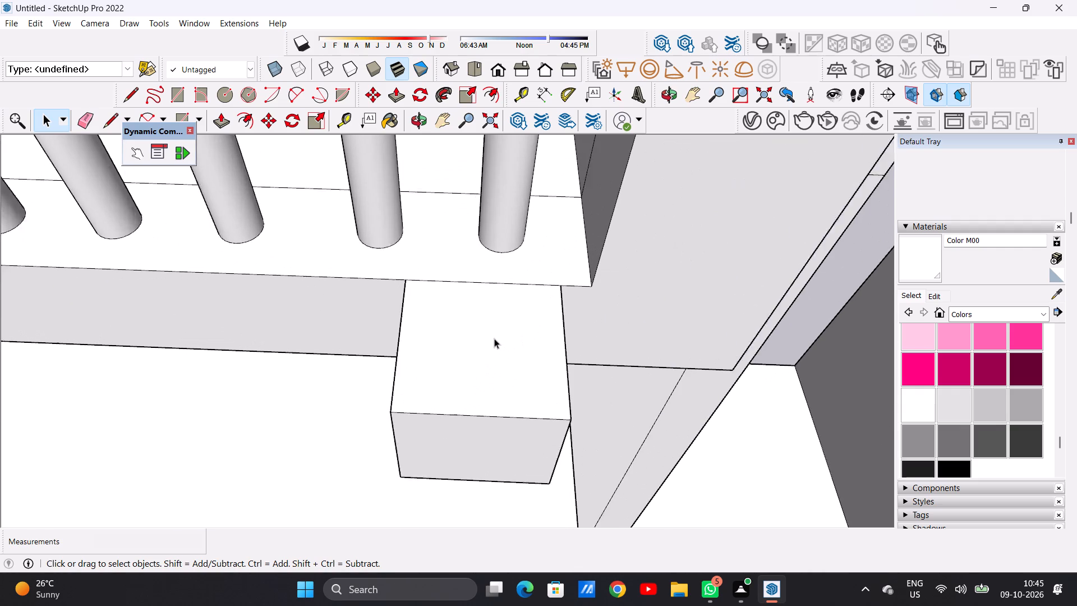
{"action": "scroll", "coordinate": [494, 338], "scroll_direction": "up", "scroll_amount": 1}
{"action": "key", "text": "c"}
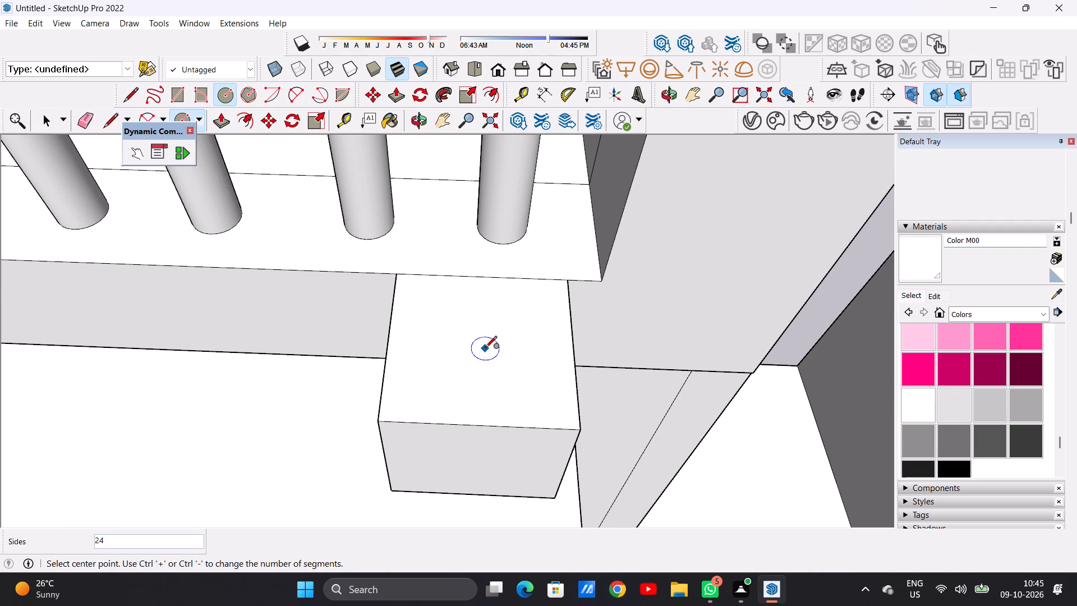
{"action": "left_click", "coordinate": [480, 350]}
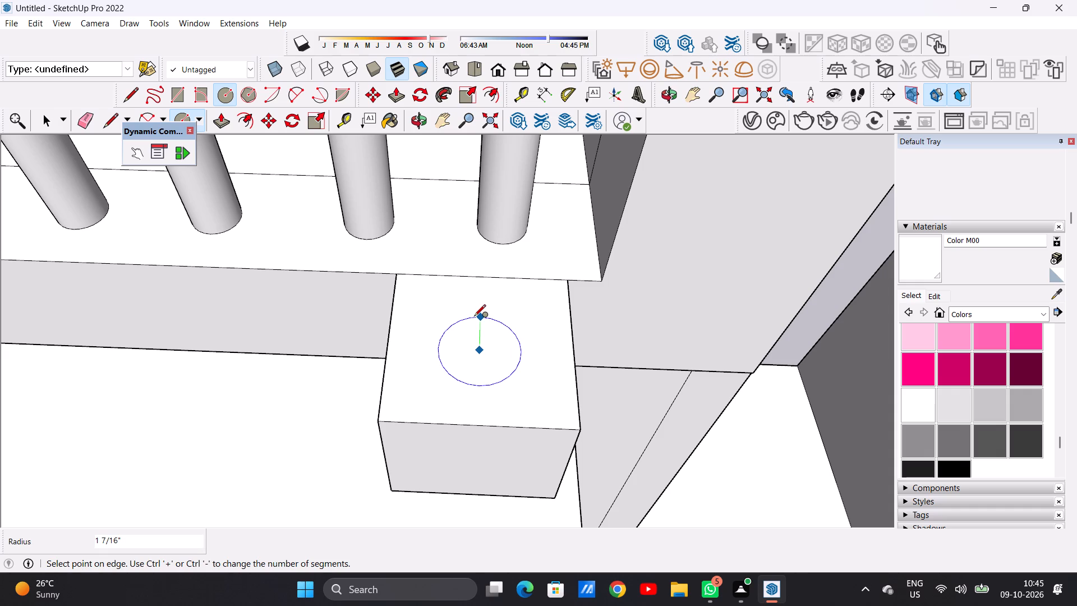
{"action": "left_click", "coordinate": [474, 317]}
{"action": "key", "text": "space"}
Copy the circle about 5' 9 5/8" across to the top of the left post-base block.
{"action": "scroll", "coordinate": [472, 374], "scroll_direction": "down", "scroll_amount": 17}
{"action": "scroll", "coordinate": [481, 343], "scroll_direction": "up", "scroll_amount": 13}
{"action": "double_click", "coordinate": [471, 350]}
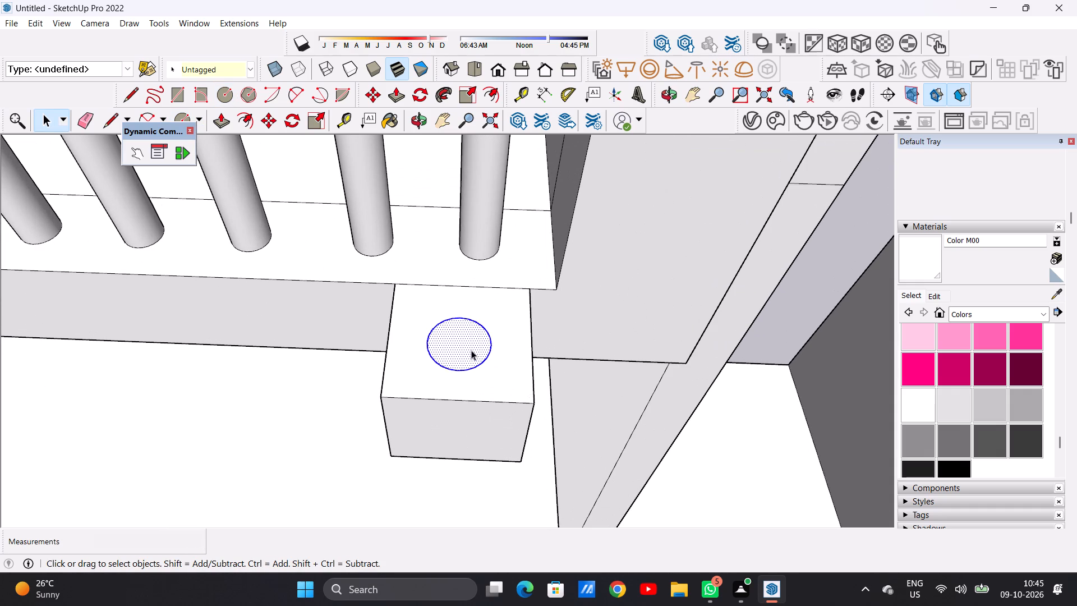
{"action": "key", "text": "m"}
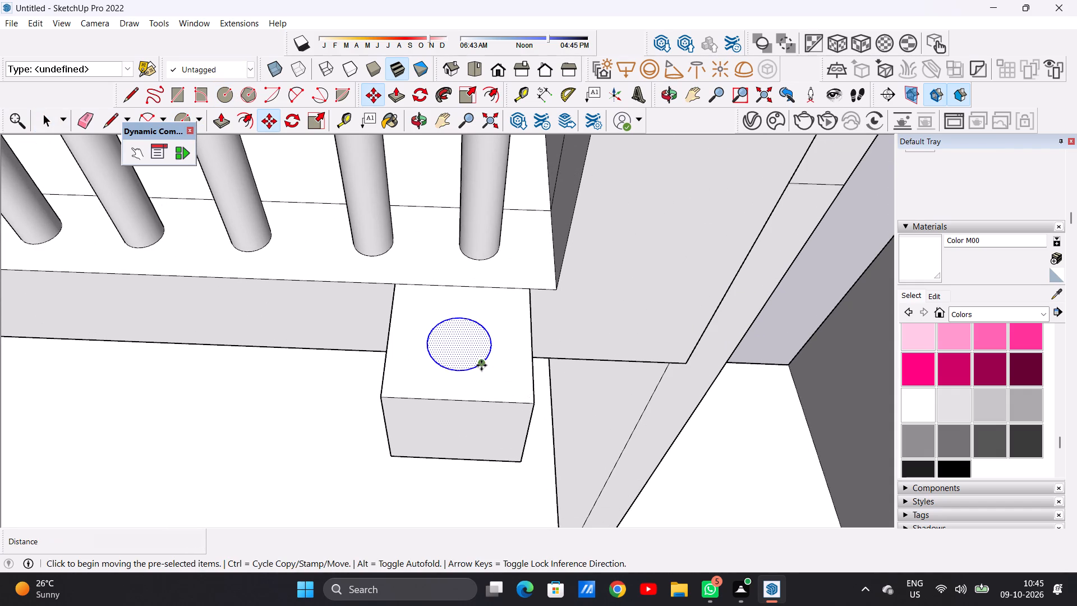
{"action": "left_click", "coordinate": [481, 365]}
{"action": "scroll", "coordinate": [455, 361], "scroll_direction": "down", "scroll_amount": 7}
{"action": "scroll", "coordinate": [475, 355], "scroll_direction": "up", "scroll_amount": 1}
{"action": "scroll", "coordinate": [475, 355], "scroll_direction": "down", "scroll_amount": 4}
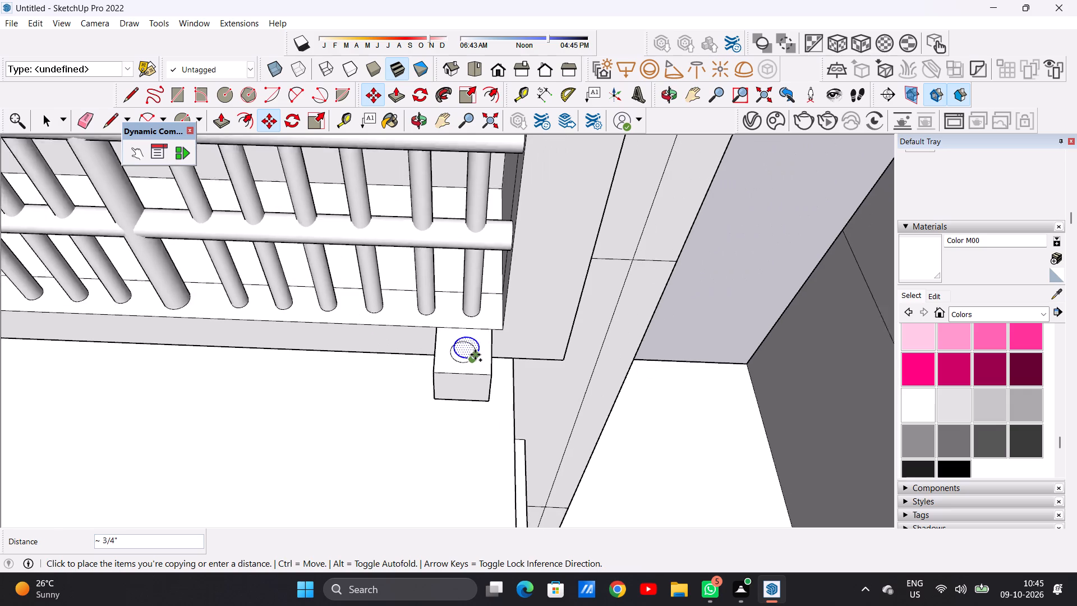
{"action": "scroll", "coordinate": [474, 357], "scroll_direction": "down", "scroll_amount": 6}
{"action": "scroll", "coordinate": [178, 337], "scroll_direction": "up", "scroll_amount": 9}
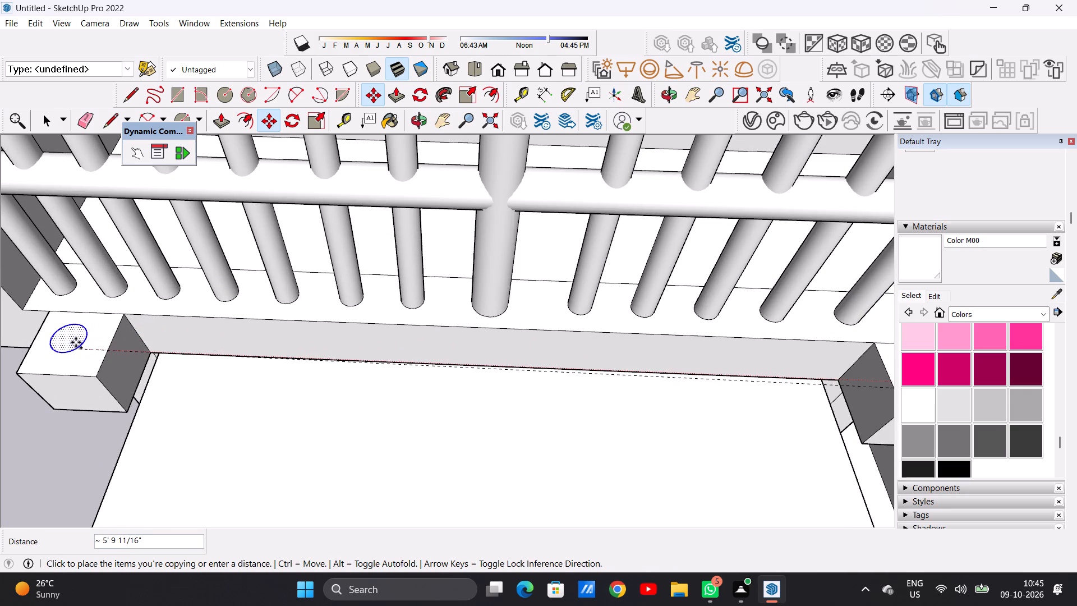
{"action": "left_click", "coordinate": [76, 347]}
{"action": "key", "text": "space"}
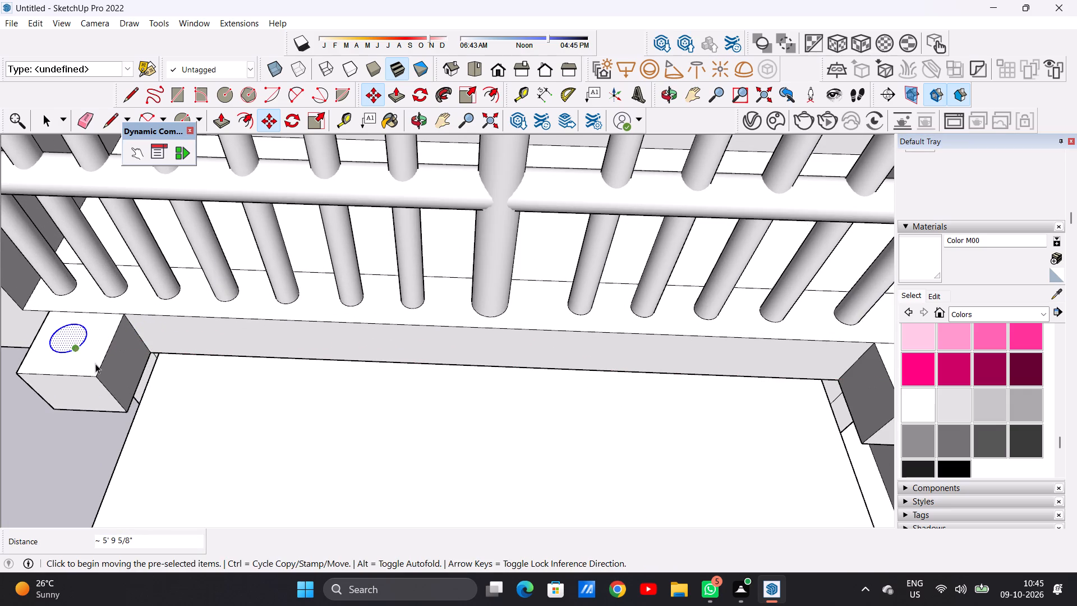
{"action": "scroll", "coordinate": [240, 369], "scroll_direction": "down", "scroll_amount": 14}
{"action": "left_click", "coordinate": [90, 373]}
{"action": "scroll", "coordinate": [205, 361], "scroll_direction": "up", "scroll_amount": 5}
{"action": "scroll", "coordinate": [337, 339], "scroll_direction": "up", "scroll_amount": 1}
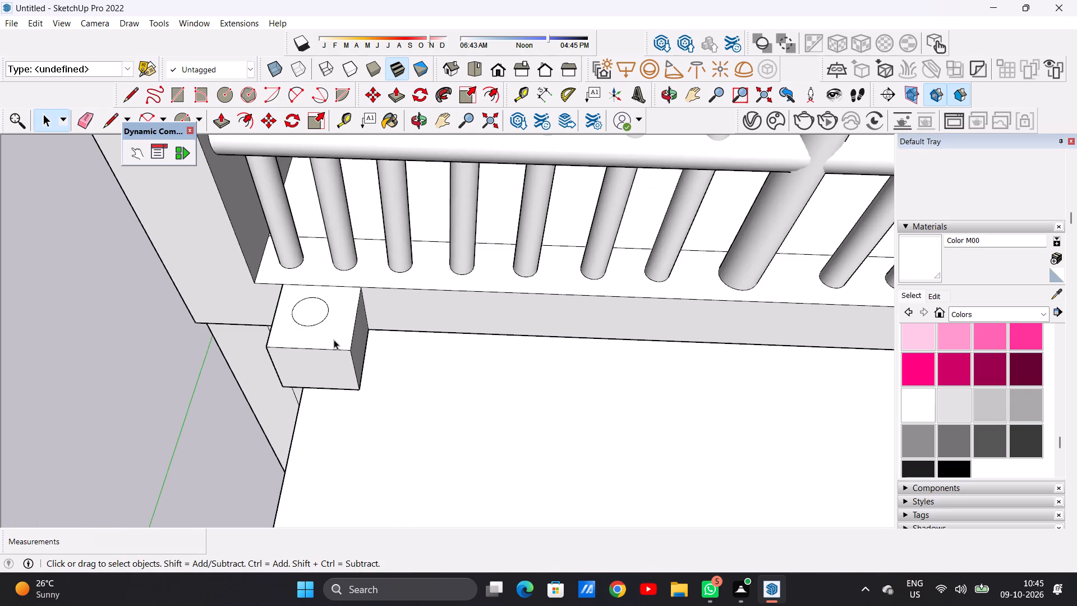
Push the front face of the top-storey canopy back about 1' 2 7/16", in line with the post-base block.
{"action": "scroll", "coordinate": [144, 351], "scroll_direction": "down", "scroll_amount": 11}
{"action": "middle_click_drag", "start_coordinate": [202, 366], "coordinate": [321, 248]}
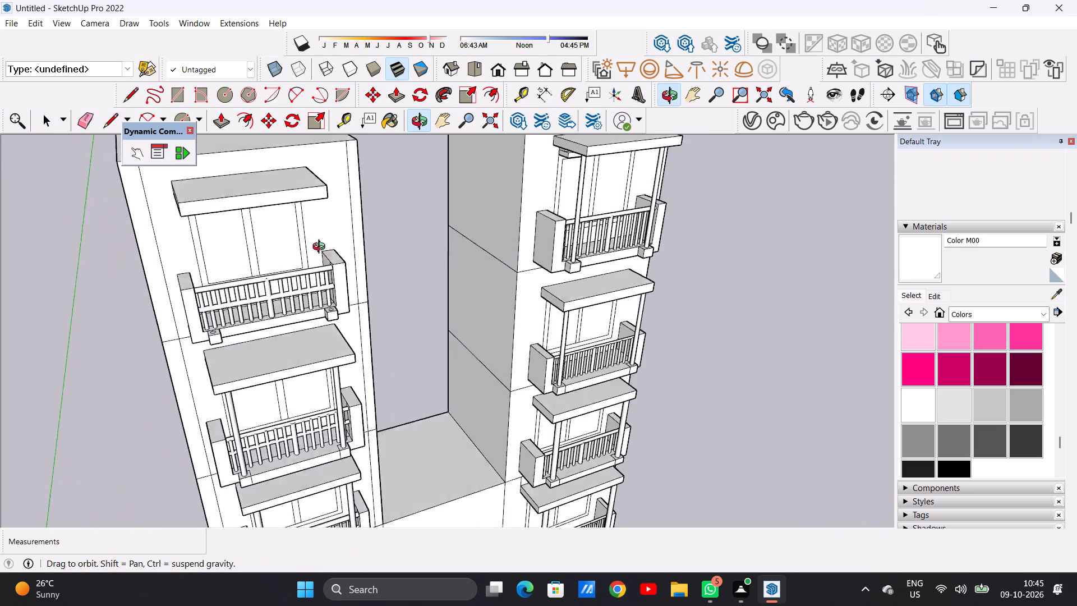
{"action": "middle_click_drag", "start_coordinate": [321, 248], "coordinate": [260, 272]}
{"action": "scroll", "coordinate": [236, 322], "scroll_direction": "down", "scroll_amount": 9}
{"action": "middle_click_drag", "start_coordinate": [274, 298], "coordinate": [175, 311]}
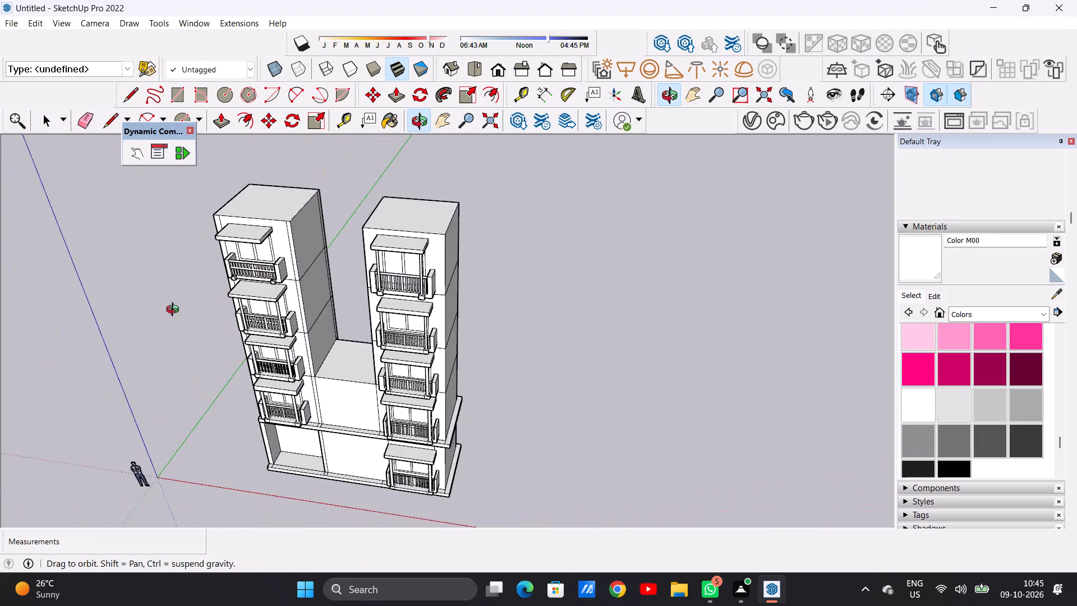
{"action": "middle_click_drag", "start_coordinate": [175, 311], "coordinate": [170, 310]}
{"action": "scroll", "coordinate": [254, 256], "scroll_direction": "up", "scroll_amount": 8}
{"action": "scroll", "coordinate": [310, 274], "scroll_direction": "up", "scroll_amount": 6}
{"action": "scroll", "coordinate": [295, 355], "scroll_direction": "down", "scroll_amount": 6}
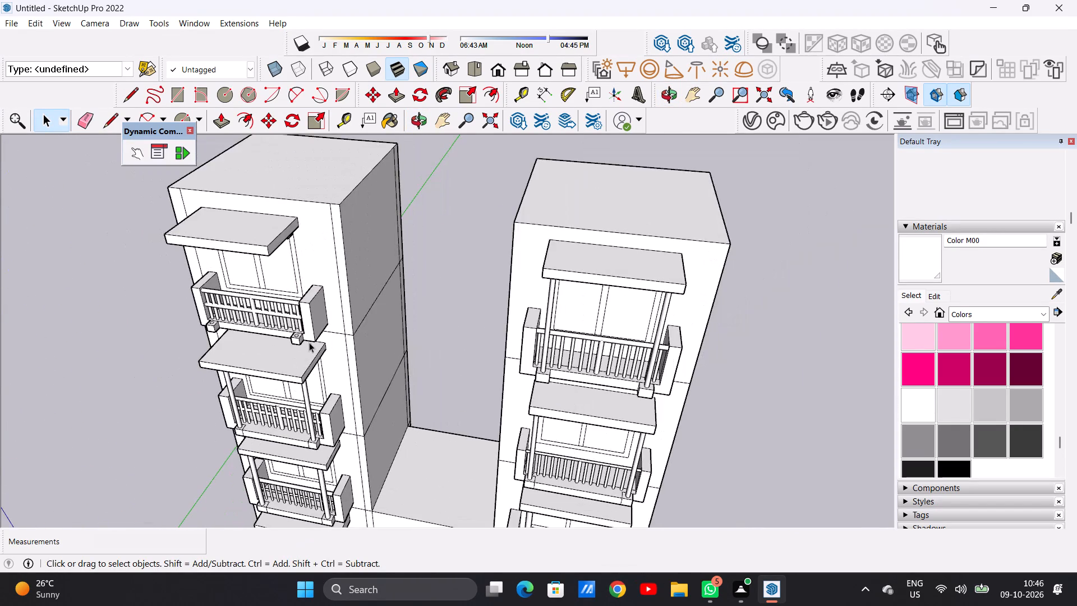
{"action": "scroll", "coordinate": [309, 342], "scroll_direction": "down", "scroll_amount": 2}
{"action": "scroll", "coordinate": [266, 267], "scroll_direction": "up", "scroll_amount": 6}
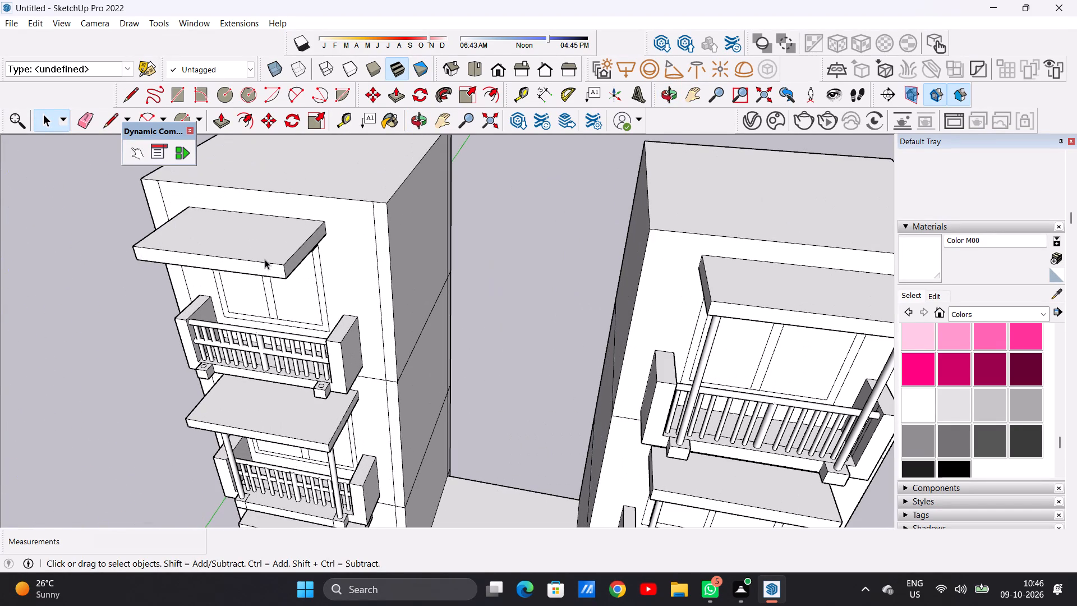
{"action": "key", "text": "p"}
{"action": "middle_click_drag", "start_coordinate": [296, 297], "coordinate": [260, 270]}
{"action": "scroll", "coordinate": [269, 251], "scroll_direction": "up", "scroll_amount": 9}
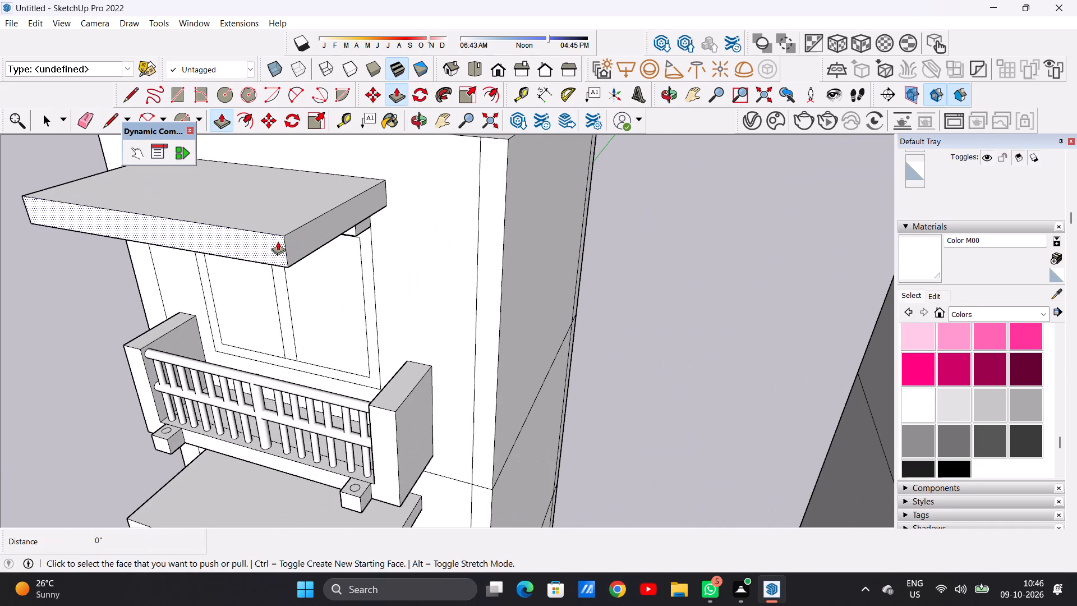
{"action": "left_click", "coordinate": [278, 241]}
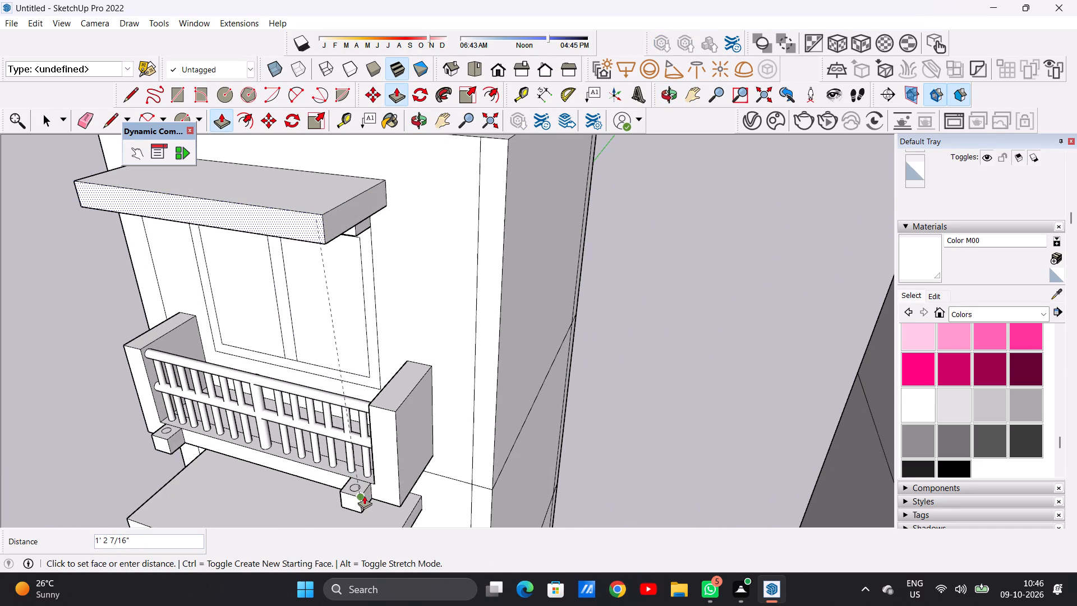
{"action": "left_click", "coordinate": [364, 495]}
{"action": "key", "text": "space"}
Extrude the circle on the right post-base block upward about 6' 1 7/16" as a round post.
{"action": "middle_click_drag", "start_coordinate": [329, 485], "coordinate": [348, 467]}
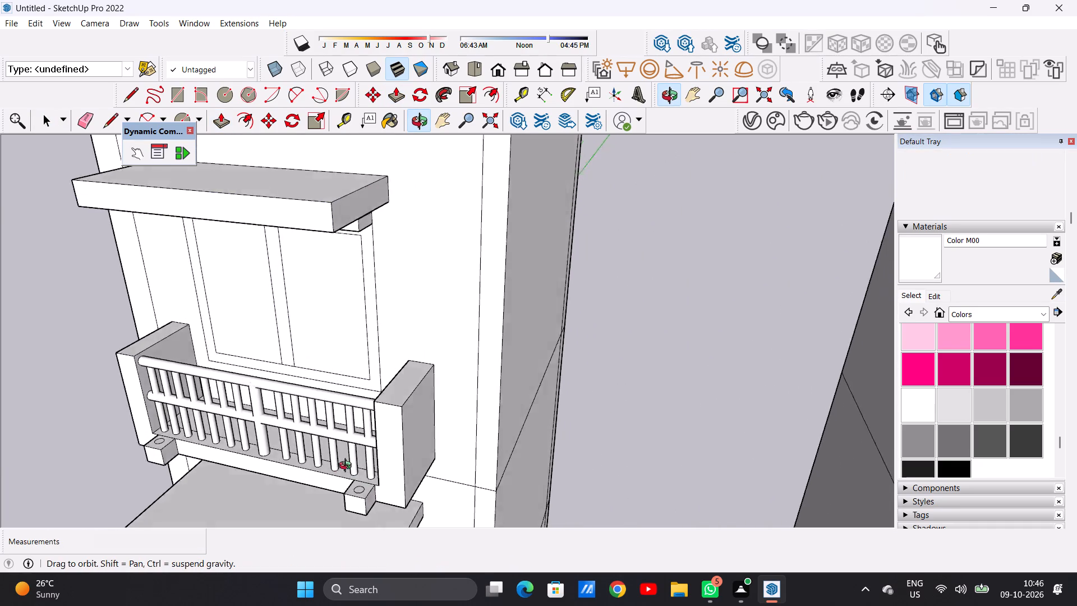
{"action": "middle_click_drag", "start_coordinate": [348, 467], "coordinate": [444, 446]}
{"action": "scroll", "coordinate": [439, 451], "scroll_direction": "down", "scroll_amount": 6}
{"action": "middle_click_drag", "start_coordinate": [411, 435], "coordinate": [395, 372]}
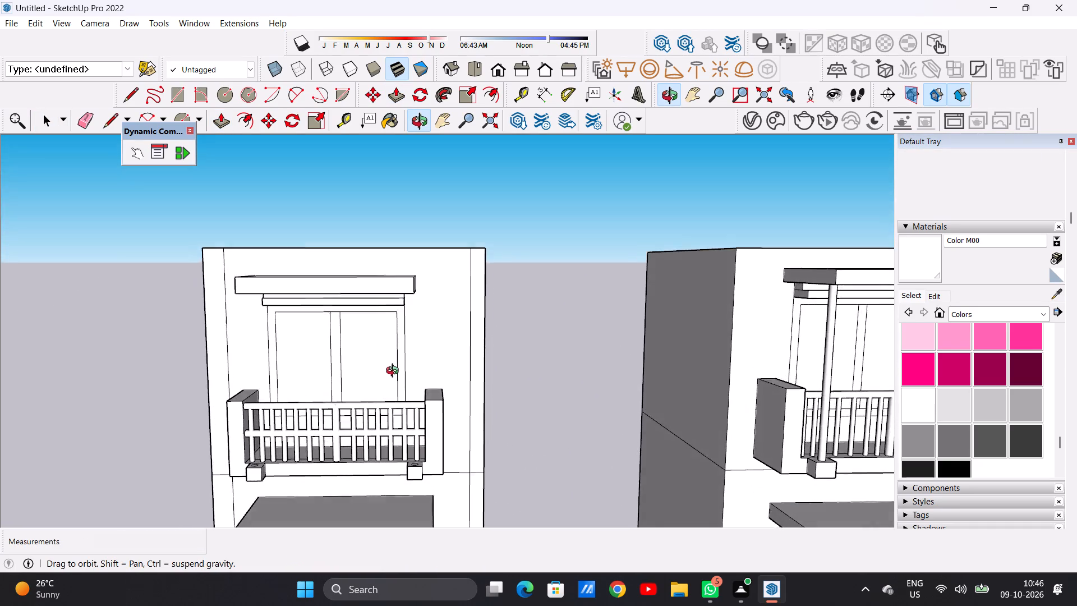
{"action": "middle_click_drag", "start_coordinate": [395, 372], "coordinate": [219, 411]}
{"action": "scroll", "coordinate": [398, 428], "scroll_direction": "up", "scroll_amount": 5}
{"action": "middle_click_drag", "start_coordinate": [382, 433], "coordinate": [375, 489]}
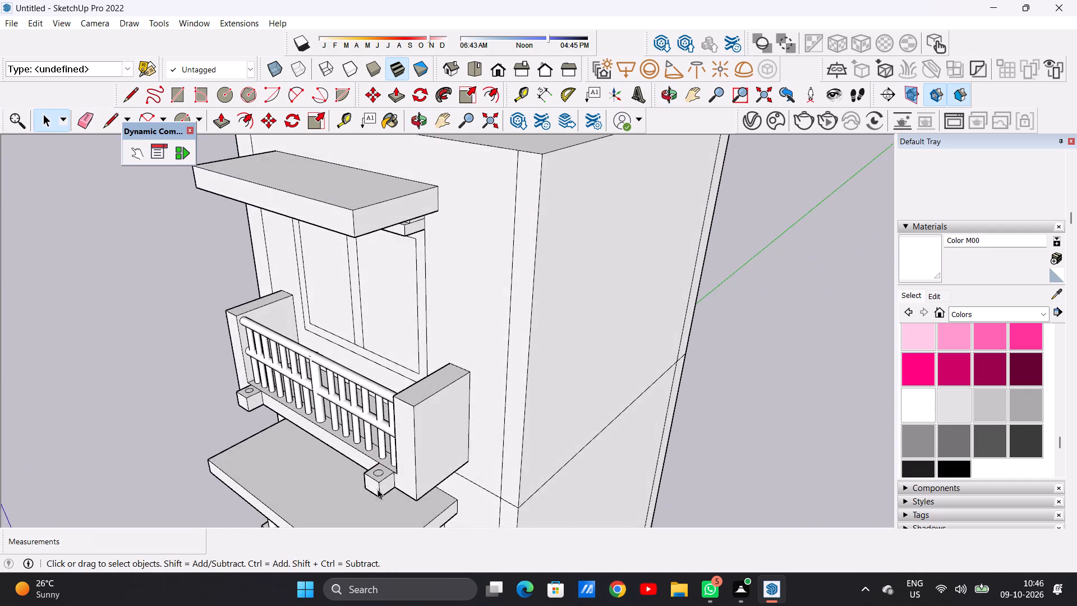
{"action": "scroll", "coordinate": [380, 475], "scroll_direction": "up", "scroll_amount": 15}
{"action": "key", "text": "p"}
{"action": "scroll", "coordinate": [337, 466], "scroll_direction": "up", "scroll_amount": 5}
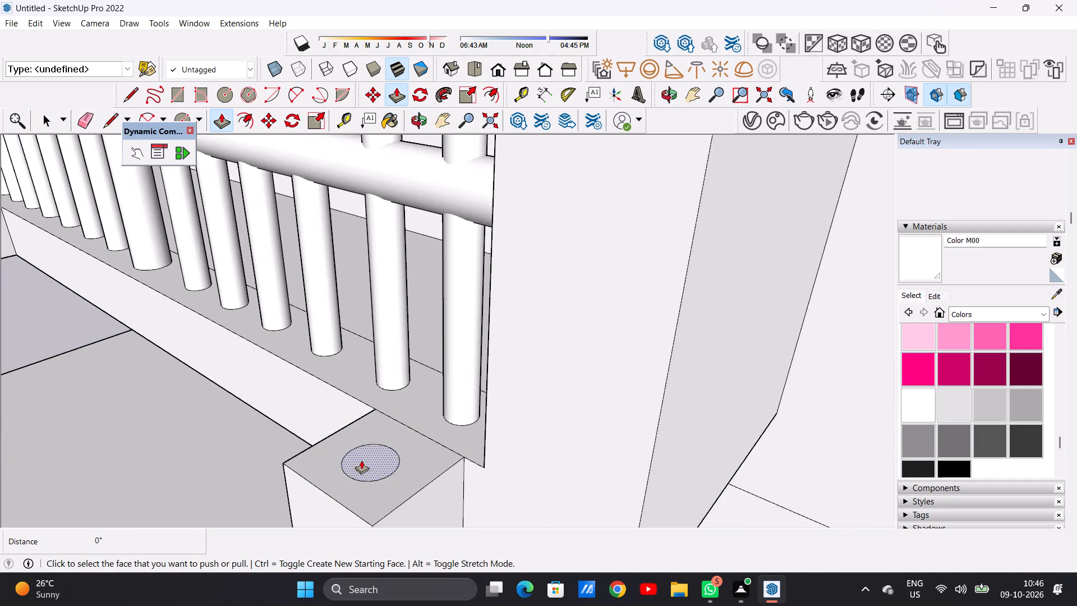
{"action": "left_click", "coordinate": [361, 460]}
{"action": "scroll", "coordinate": [385, 338], "scroll_direction": "down", "scroll_amount": 15}
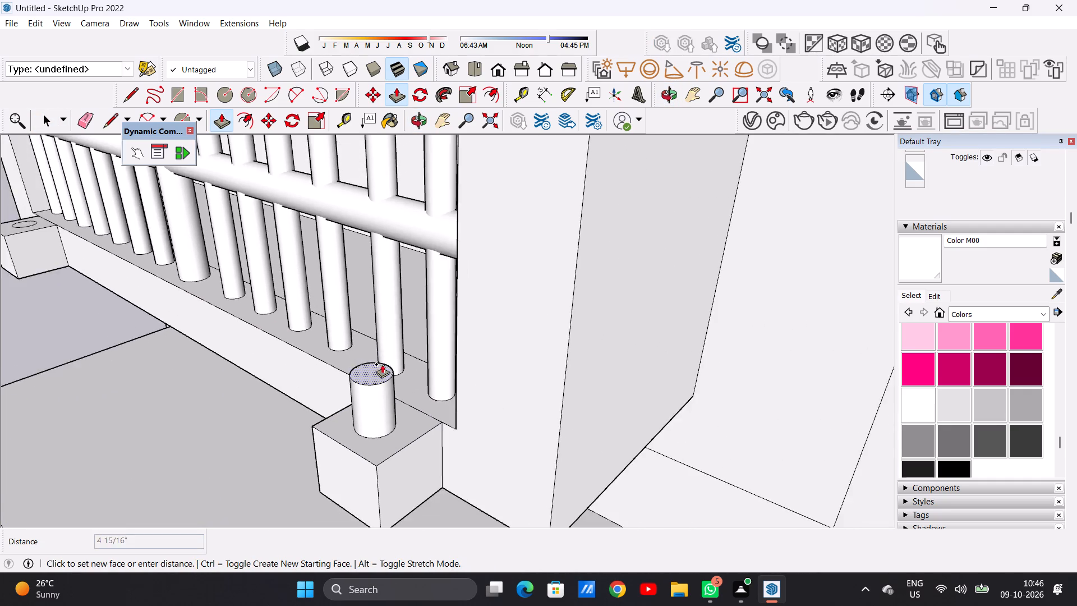
{"action": "scroll", "coordinate": [382, 364], "scroll_direction": "down", "scroll_amount": 20}
{"action": "scroll", "coordinate": [382, 364], "scroll_direction": "down", "scroll_amount": 7}
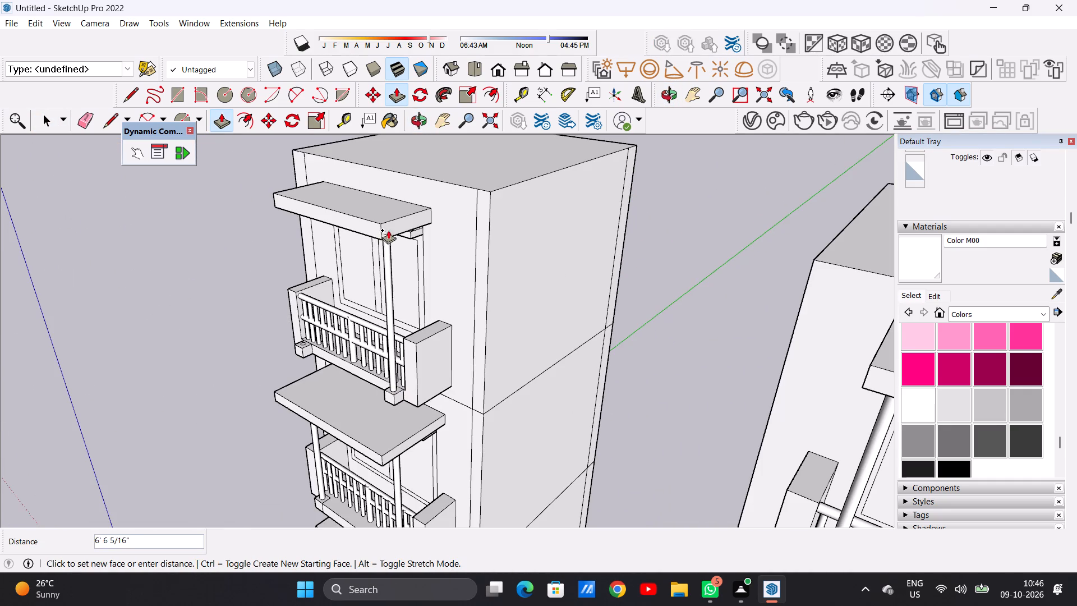
{"action": "scroll", "coordinate": [388, 230], "scroll_direction": "up", "scroll_amount": 18}
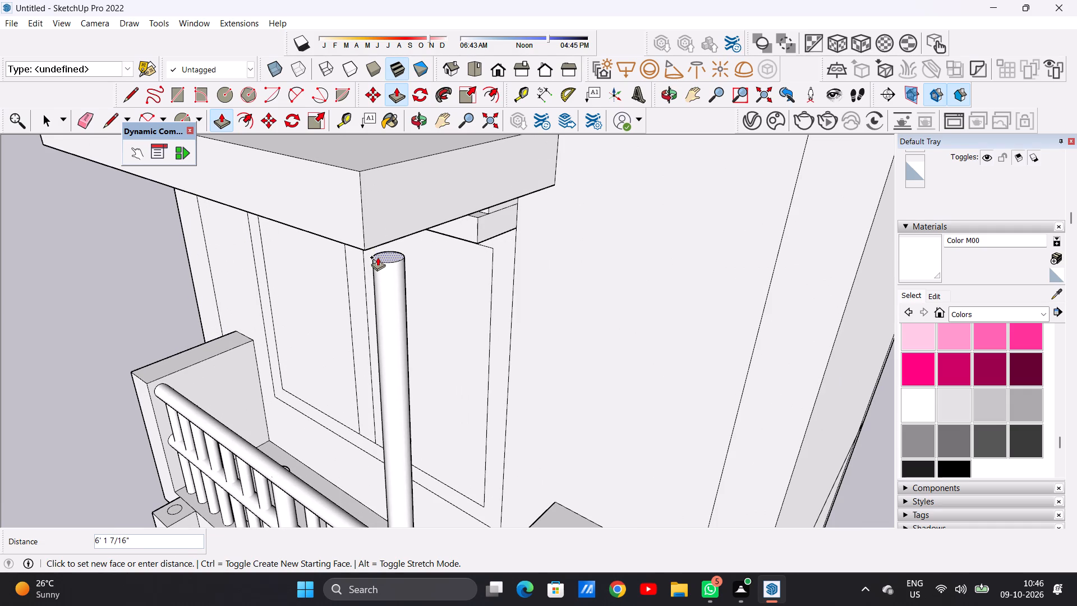
{"action": "left_click", "coordinate": [378, 257]}
{"action": "key", "text": "space"}
Extrude the right end face of the top-storey canopy outward about 7 11/16".
{"action": "key", "text": "p"}
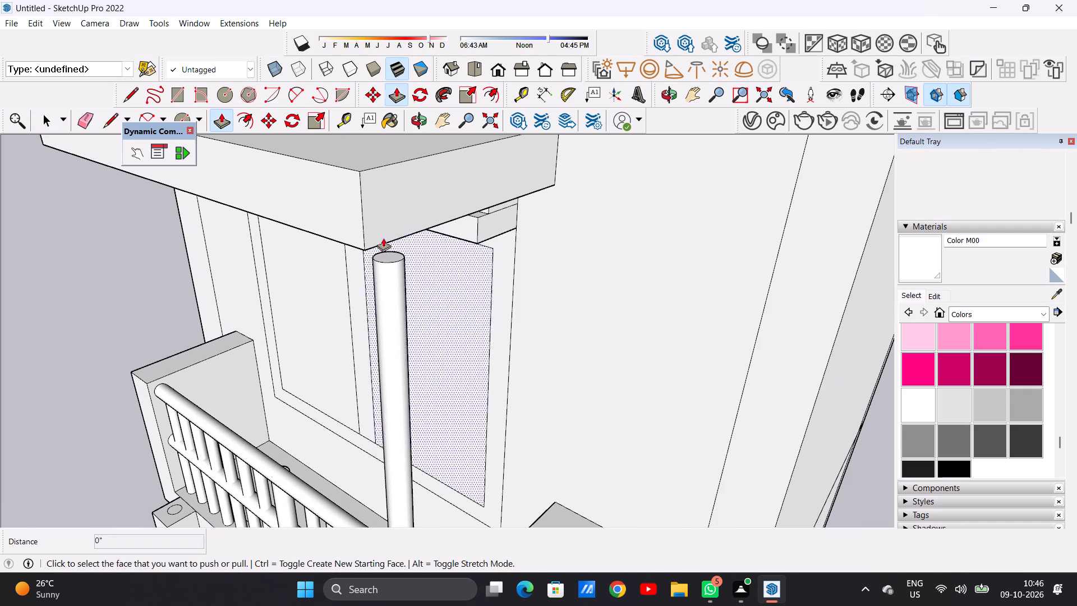
{"action": "left_click", "coordinate": [373, 217]}
{"action": "left_click", "coordinate": [442, 227]}
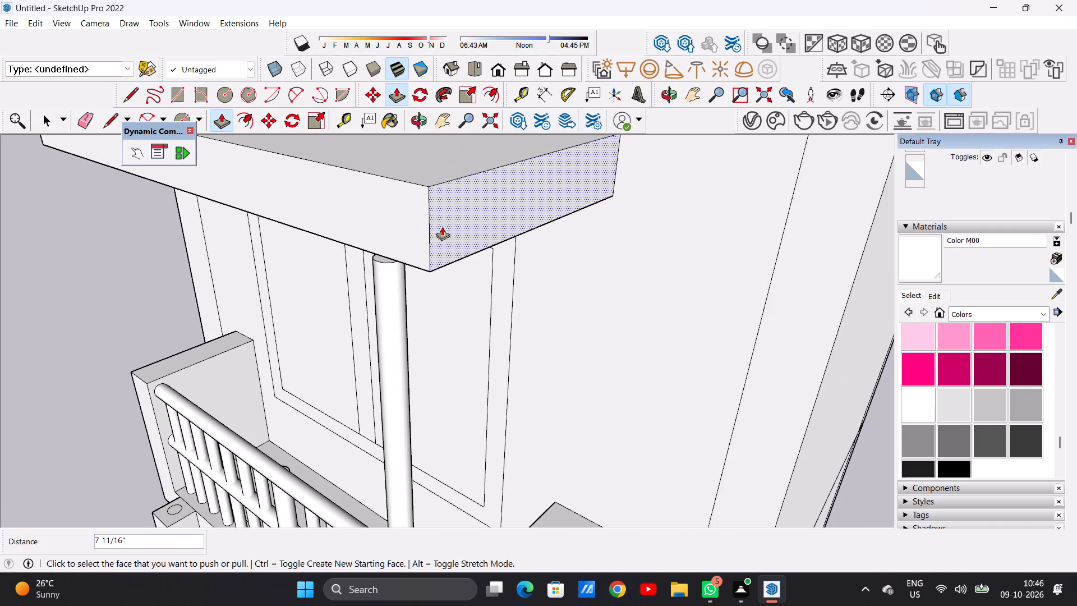
Extend the top of the right post about 1 7/16" up to the canopy's underside.
{"action": "middle_click_drag", "start_coordinate": [391, 318], "coordinate": [424, 269]}
{"action": "middle_click_drag", "start_coordinate": [436, 182], "coordinate": [354, 200]}
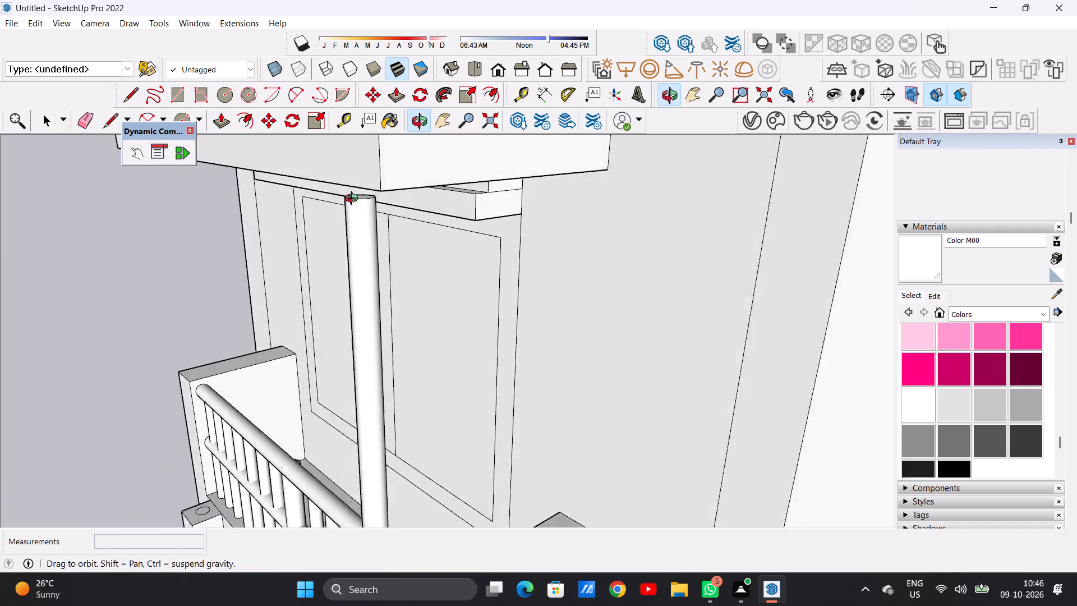
{"action": "middle_click_drag", "start_coordinate": [354, 200], "coordinate": [272, 158]}
{"action": "scroll", "coordinate": [284, 143], "scroll_direction": "up", "scroll_amount": 11}
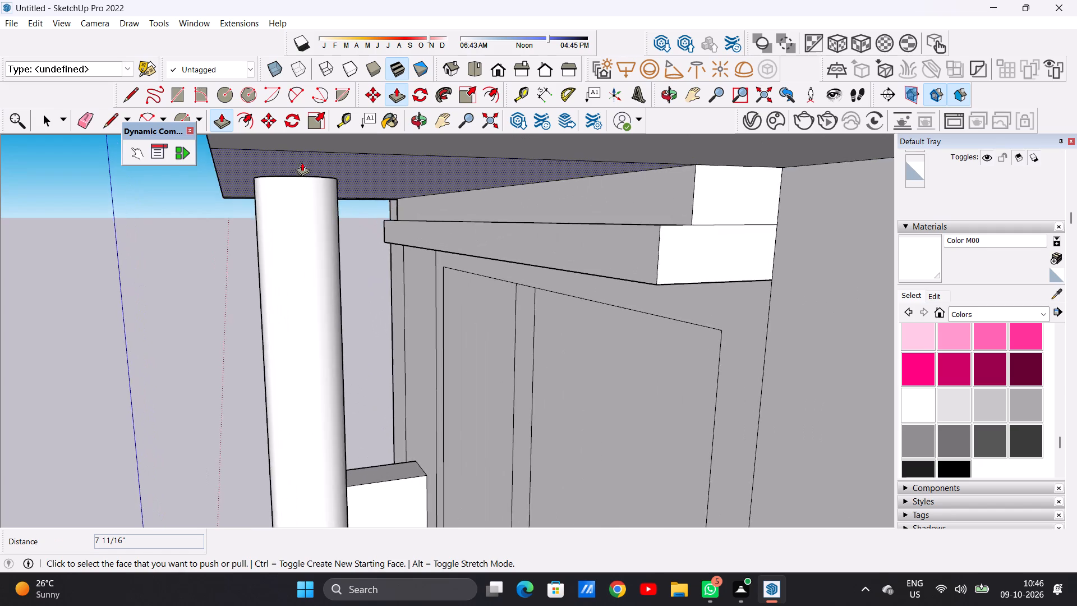
{"action": "middle_click_drag", "start_coordinate": [302, 167], "coordinate": [296, 208]}
{"action": "left_click", "coordinate": [296, 209]}
{"action": "middle_click_drag", "start_coordinate": [306, 208], "coordinate": [327, 138]}
{"action": "scroll", "coordinate": [303, 202], "scroll_direction": "down", "scroll_amount": 13}
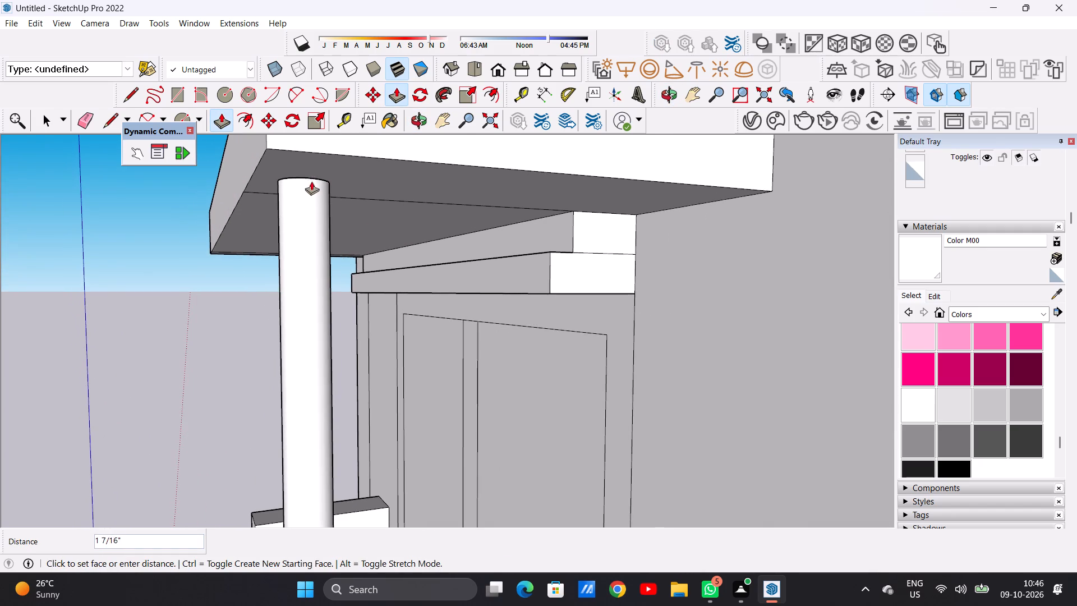
{"action": "left_click", "coordinate": [325, 173]}
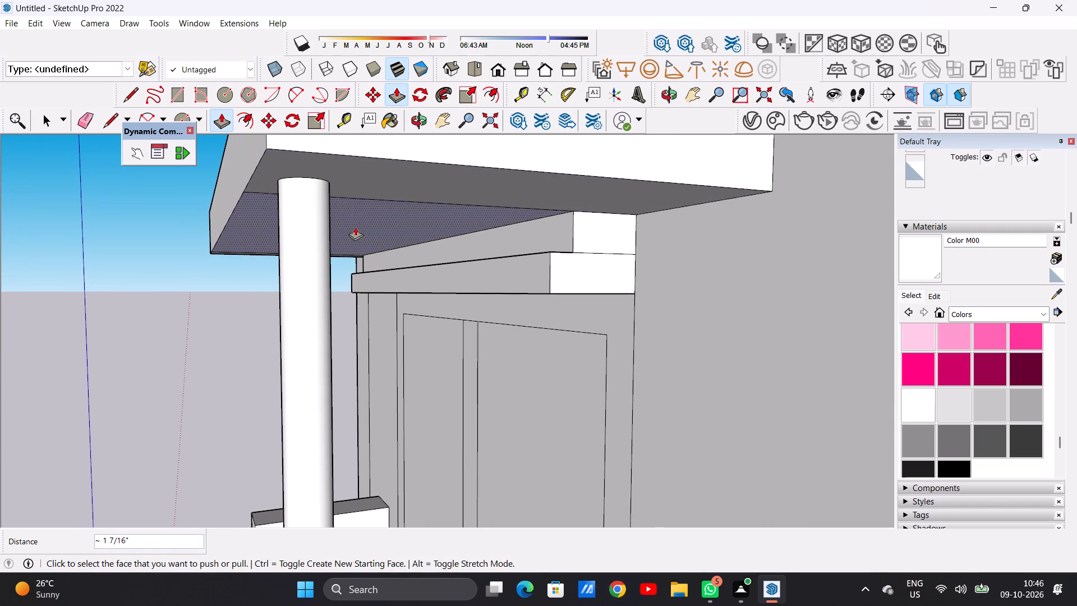
{"action": "key", "text": "space"}
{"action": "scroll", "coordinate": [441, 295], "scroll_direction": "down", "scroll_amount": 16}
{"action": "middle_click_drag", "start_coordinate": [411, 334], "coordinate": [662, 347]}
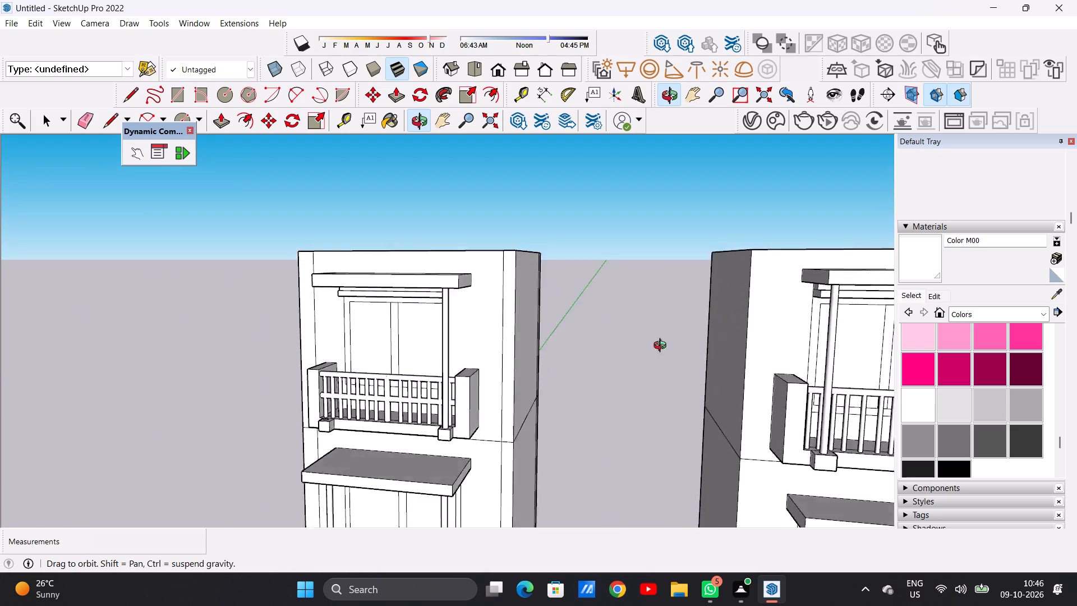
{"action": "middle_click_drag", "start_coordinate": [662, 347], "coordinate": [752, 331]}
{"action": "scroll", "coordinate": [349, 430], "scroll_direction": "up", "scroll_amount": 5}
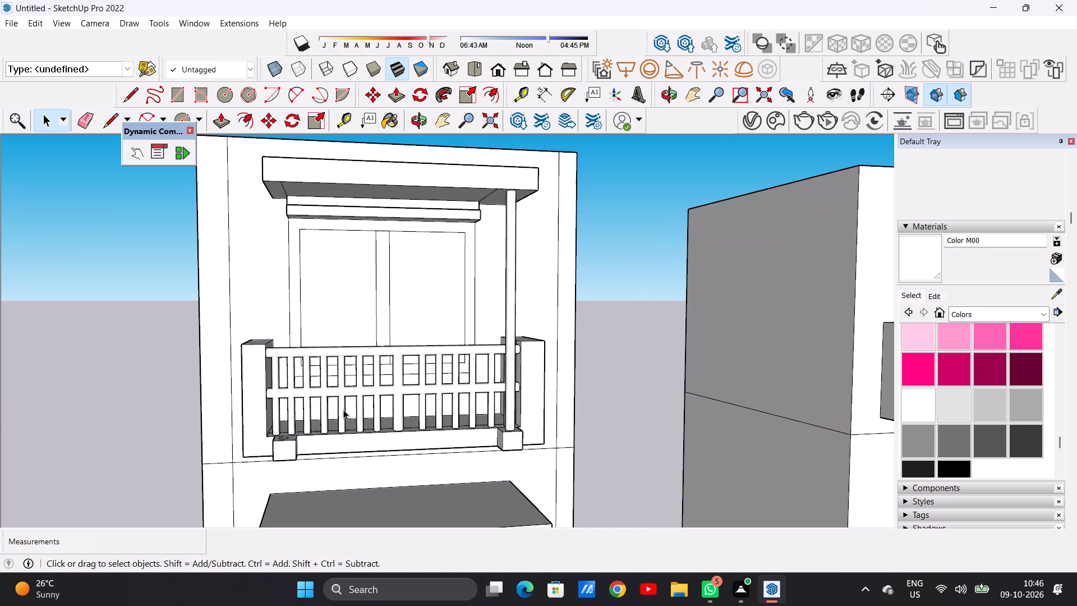
Extrude the left end face of the top-storey canopy outward about 6 13/16".
{"action": "middle_click_drag", "start_coordinate": [355, 361], "coordinate": [447, 467]}
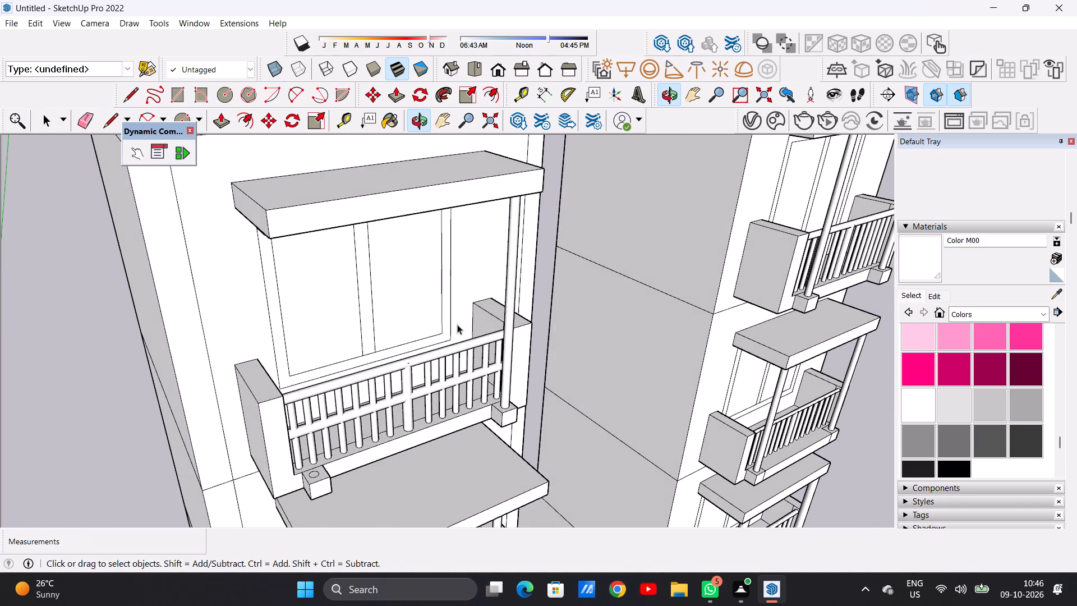
{"action": "scroll", "coordinate": [458, 313], "scroll_direction": "down", "scroll_amount": 5}
{"action": "scroll", "coordinate": [366, 327], "scroll_direction": "up", "scroll_amount": 6}
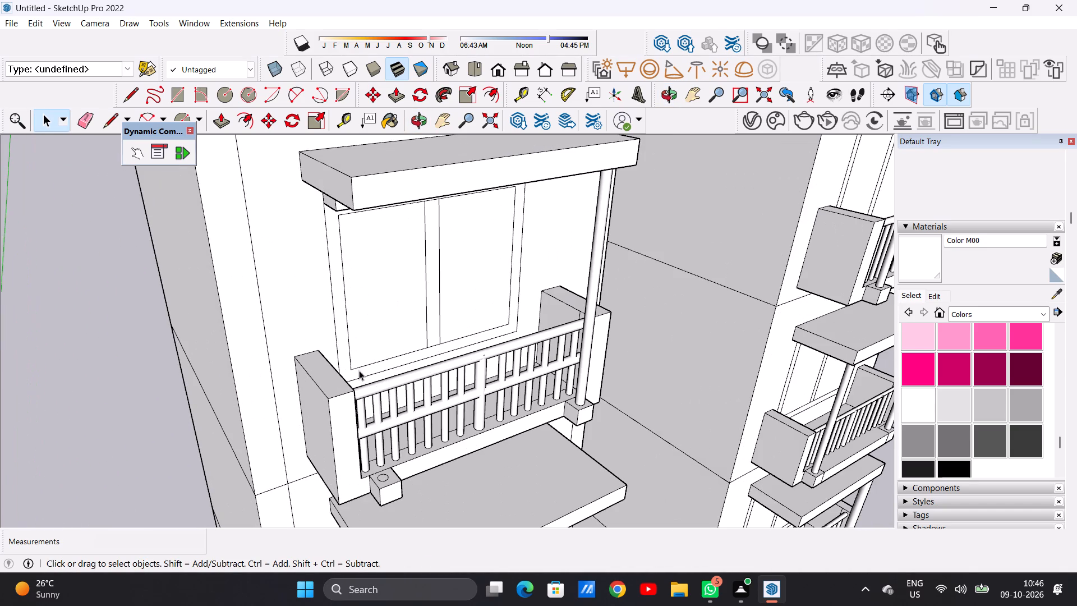
{"action": "middle_click_drag", "start_coordinate": [363, 381], "coordinate": [393, 414]}
{"action": "key", "text": "p"}
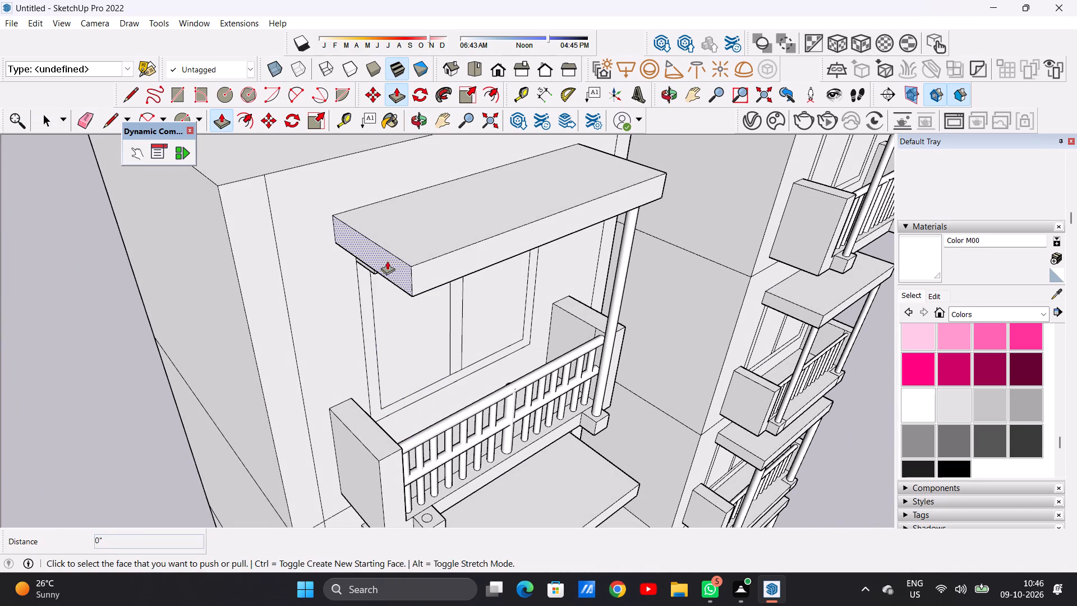
{"action": "left_click", "coordinate": [402, 268]}
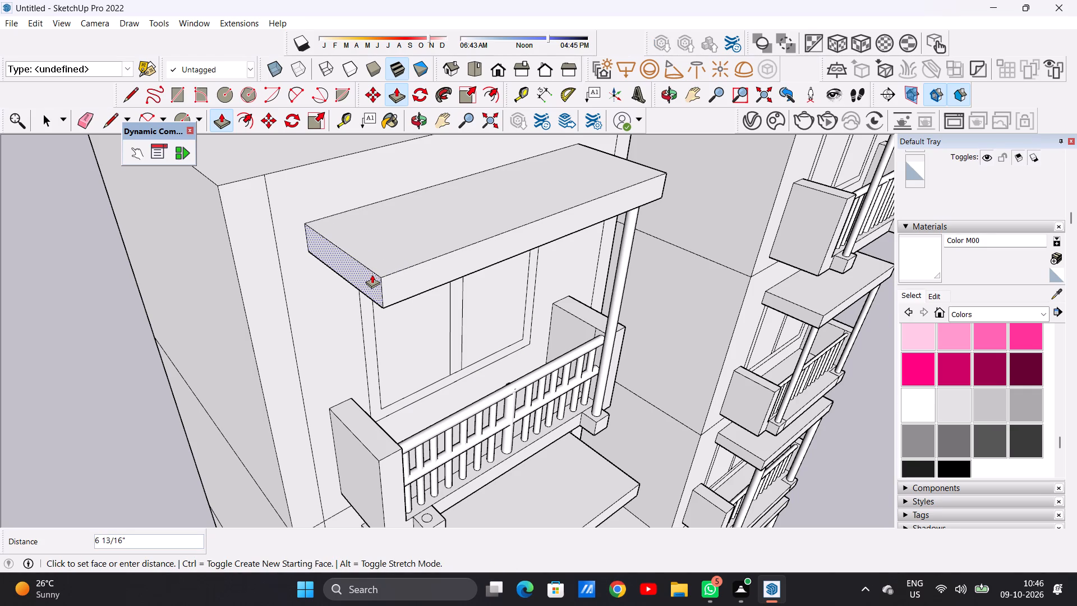
{"action": "left_click", "coordinate": [372, 274]}
{"action": "key", "text": "space"}
Extrude the circle on the left post-base block upward about 6' 2 7/8" to the canopy's underside as a round post.
{"action": "scroll", "coordinate": [326, 276], "scroll_direction": "down", "scroll_amount": 8}
{"action": "middle_click_drag", "start_coordinate": [384, 352], "coordinate": [321, 406]}
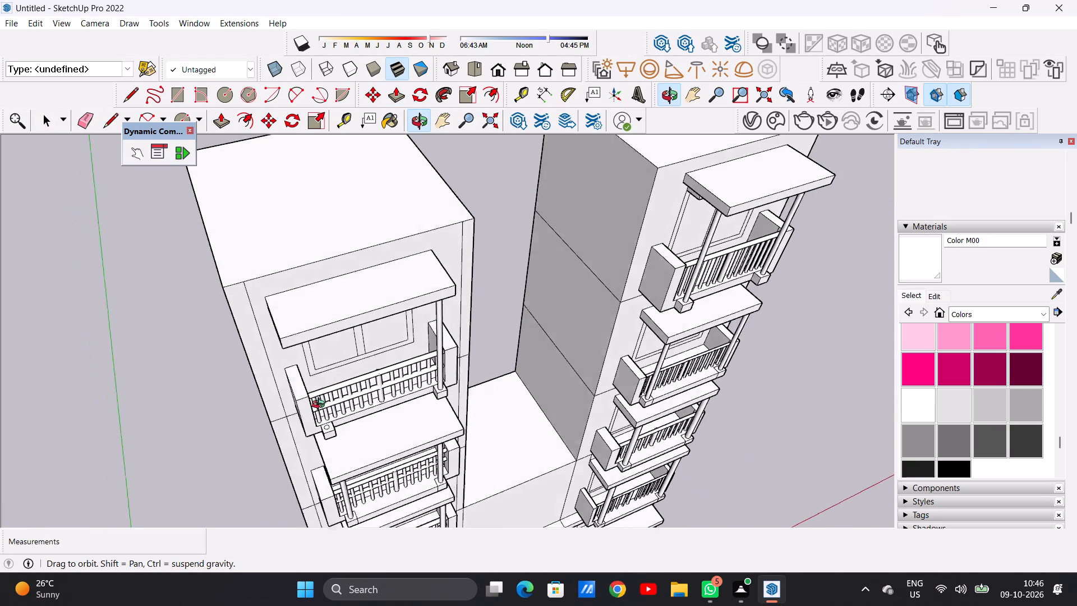
{"action": "middle_click_drag", "start_coordinate": [321, 406], "coordinate": [320, 406]}
{"action": "scroll", "coordinate": [324, 420], "scroll_direction": "up", "scroll_amount": 20}
{"action": "key", "text": "p"}
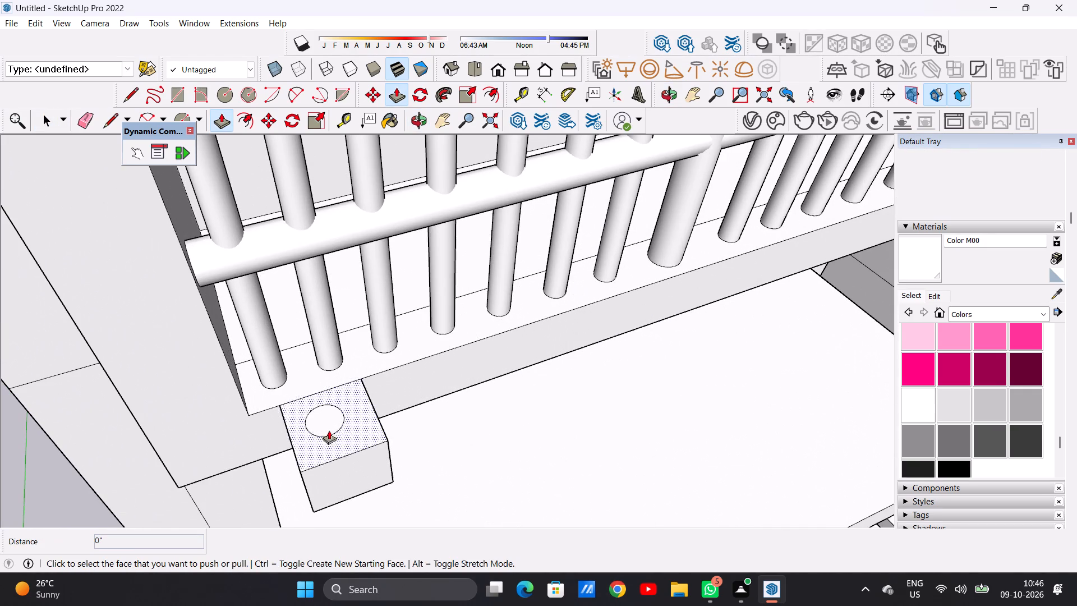
{"action": "left_click", "coordinate": [328, 420]}
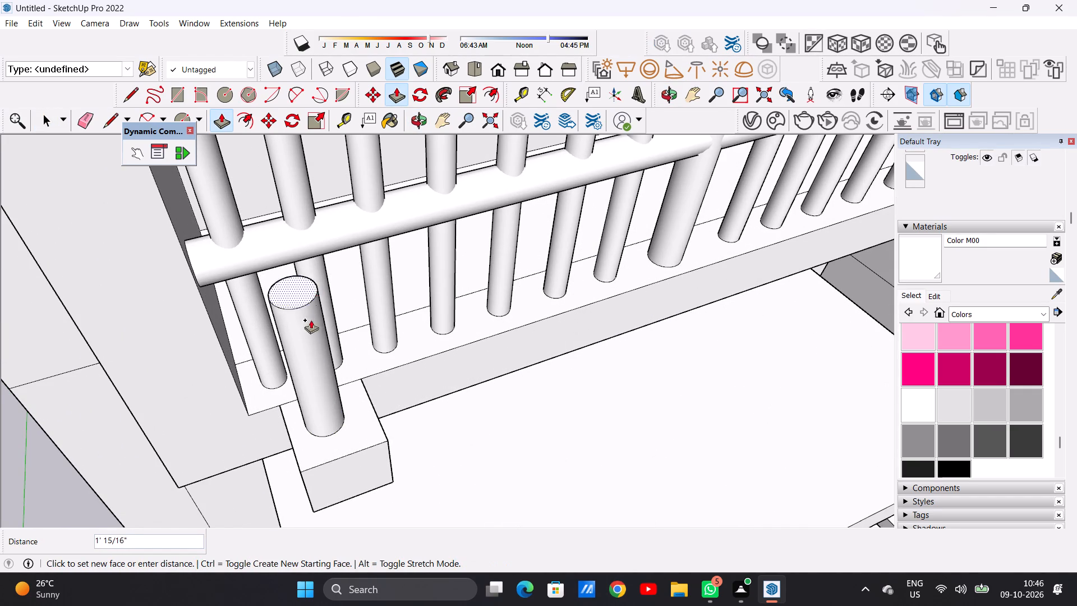
{"action": "scroll", "coordinate": [309, 329], "scroll_direction": "down", "scroll_amount": 20}
{"action": "scroll", "coordinate": [309, 329], "scroll_direction": "down", "scroll_amount": 19}
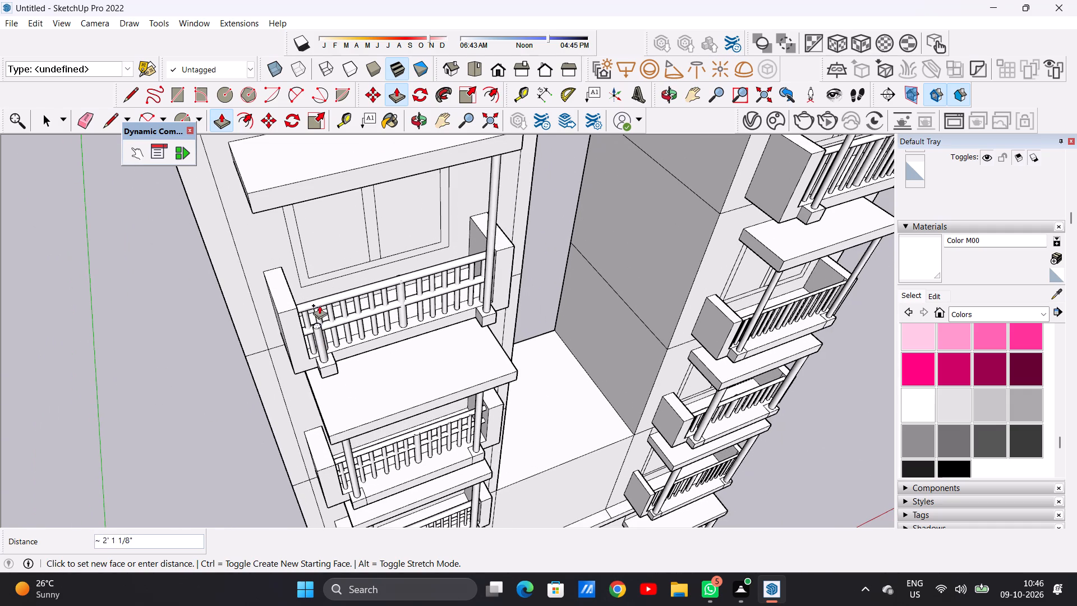
{"action": "middle_click_drag", "start_coordinate": [301, 229], "coordinate": [251, 169]}
{"action": "scroll", "coordinate": [268, 229], "scroll_direction": "down", "scroll_amount": 12}
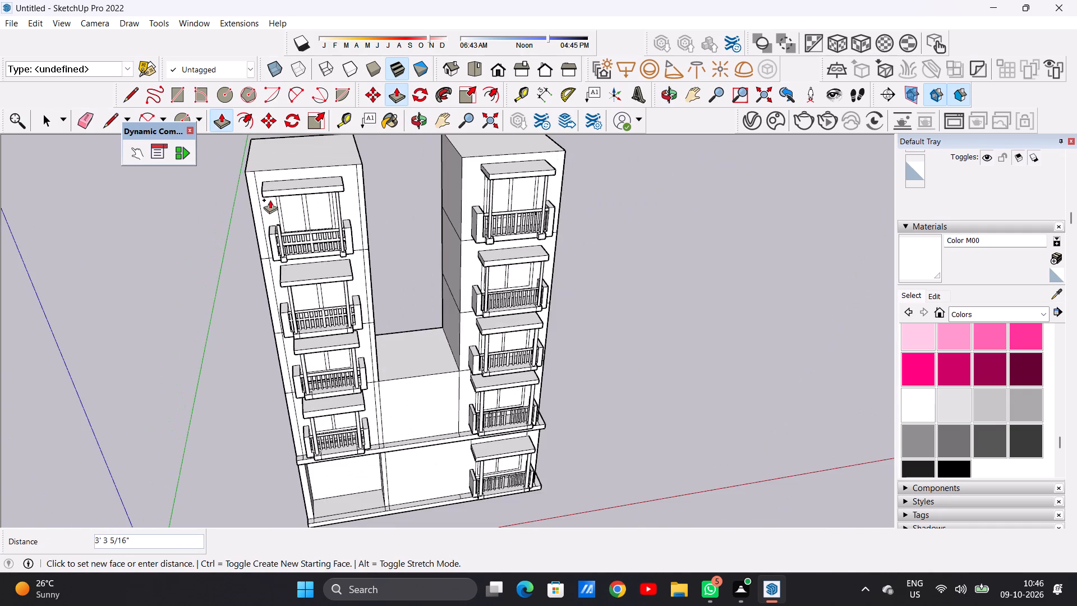
{"action": "middle_click_drag", "start_coordinate": [268, 196], "coordinate": [278, 149]}
{"action": "scroll", "coordinate": [281, 167], "scroll_direction": "up", "scroll_amount": 20}
{"action": "scroll", "coordinate": [281, 167], "scroll_direction": "up", "scroll_amount": 2}
{"action": "scroll", "coordinate": [282, 205], "scroll_direction": "down", "scroll_amount": 1}
{"action": "scroll", "coordinate": [282, 205], "scroll_direction": "up", "scroll_amount": 8}
{"action": "middle_click_drag", "start_coordinate": [287, 258], "coordinate": [285, 198]}
{"action": "scroll", "coordinate": [286, 238], "scroll_direction": "down", "scroll_amount": 17}
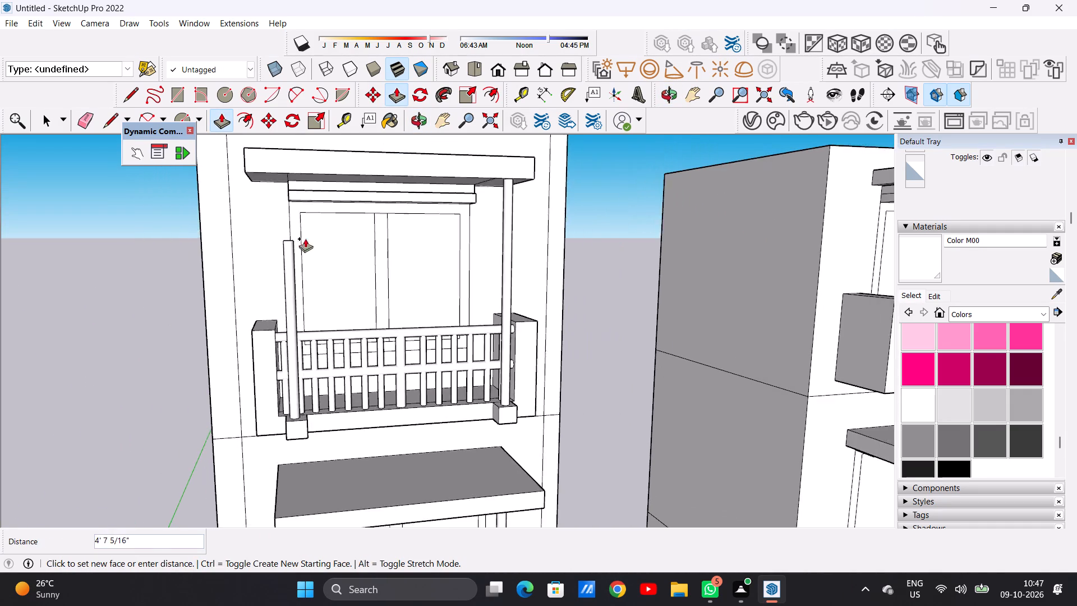
{"action": "scroll", "coordinate": [305, 238], "scroll_direction": "down", "scroll_amount": 5}
{"action": "scroll", "coordinate": [301, 206], "scroll_direction": "up", "scroll_amount": 7}
{"action": "middle_click_drag", "start_coordinate": [272, 222], "coordinate": [278, 176]}
{"action": "scroll", "coordinate": [287, 195], "scroll_direction": "up", "scroll_amount": 4}
{"action": "scroll", "coordinate": [287, 196], "scroll_direction": "down", "scroll_amount": 1}
{"action": "scroll", "coordinate": [287, 196], "scroll_direction": "up", "scroll_amount": 6}
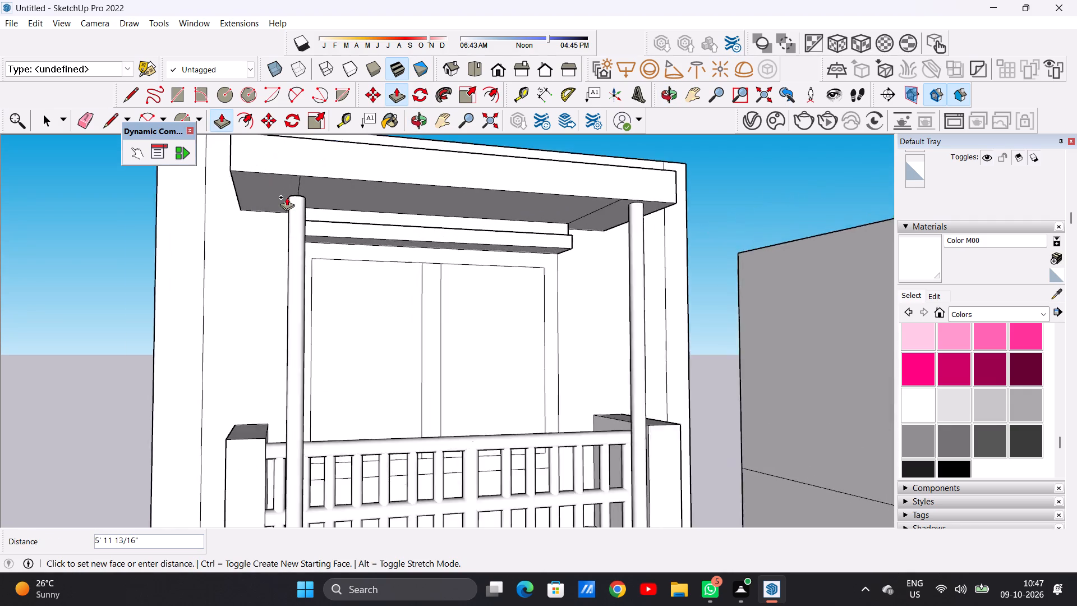
{"action": "scroll", "coordinate": [287, 197], "scroll_direction": "up", "scroll_amount": 7}
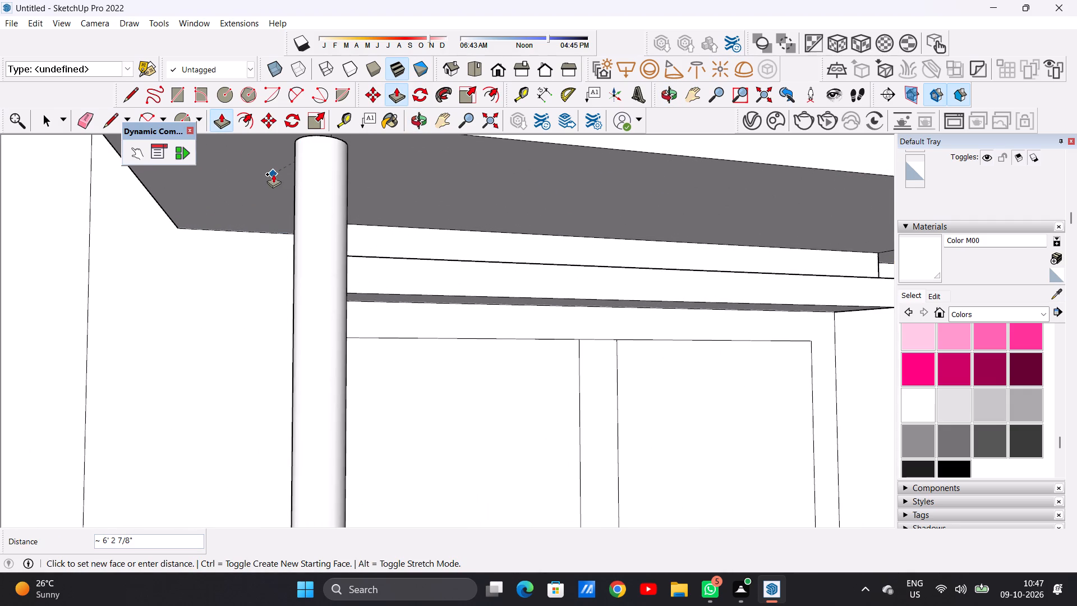
{"action": "left_click", "coordinate": [273, 174]}
{"action": "key", "text": "space"}
Pull the front face of the top-storey balcony slab between the post-base blocks outward 6 1/4", flush with the blocks' front faces.
{"action": "scroll", "coordinate": [404, 375], "scroll_direction": "down", "scroll_amount": 3}
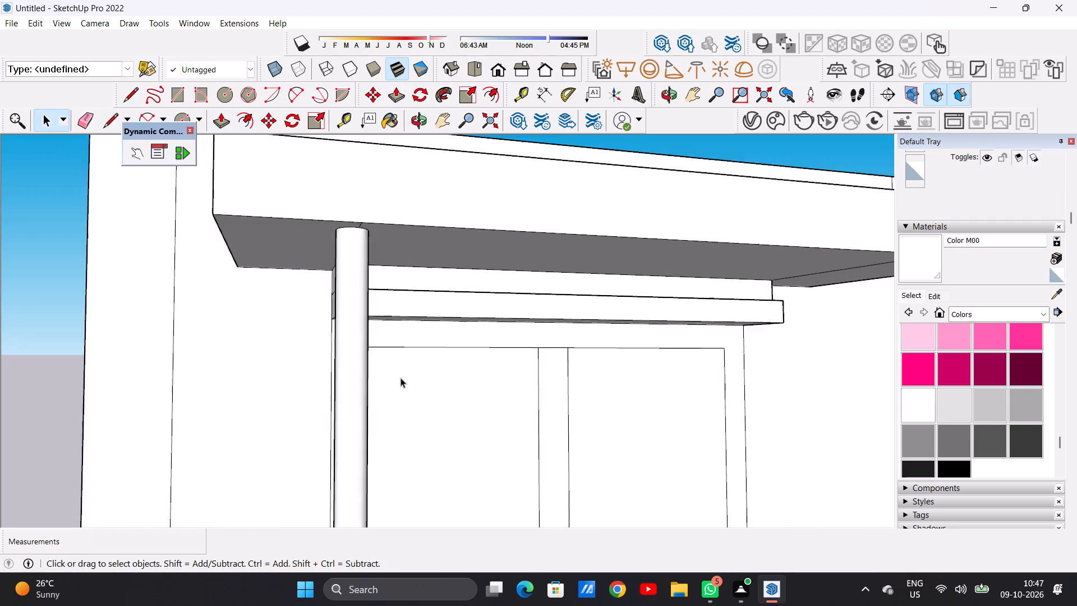
{"action": "scroll", "coordinate": [401, 378], "scroll_direction": "down", "scroll_amount": 20}
{"action": "scroll", "coordinate": [401, 378], "scroll_direction": "down", "scroll_amount": 4}
{"action": "middle_click_drag", "start_coordinate": [392, 390], "coordinate": [361, 388]}
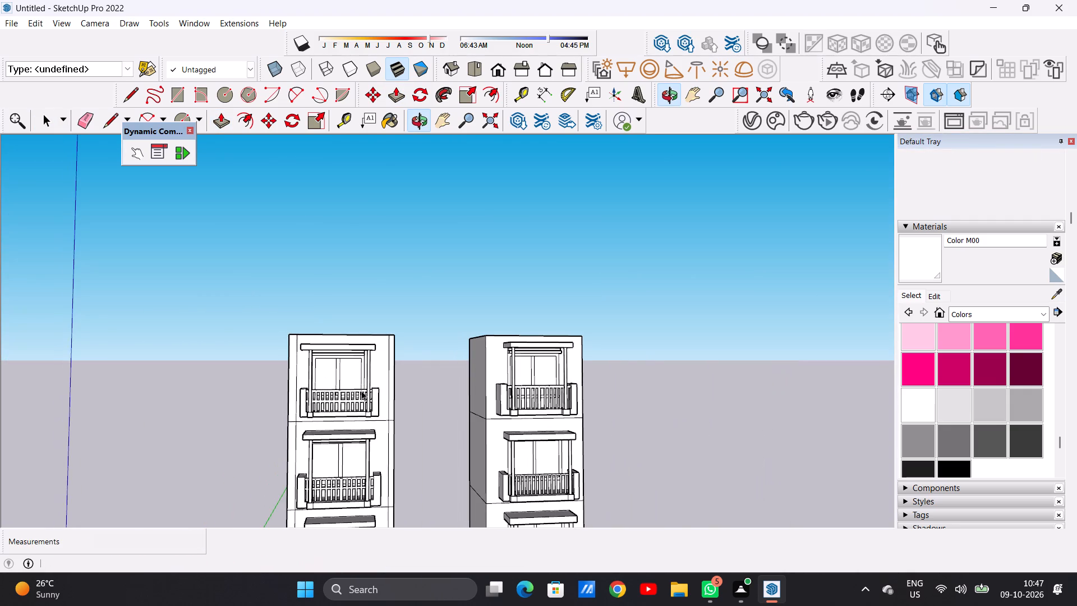
{"action": "scroll", "coordinate": [361, 391], "scroll_direction": "down", "scroll_amount": 13}
{"action": "scroll", "coordinate": [386, 402], "scroll_direction": "up", "scroll_amount": 3}
{"action": "scroll", "coordinate": [385, 393], "scroll_direction": "down", "scroll_amount": 14}
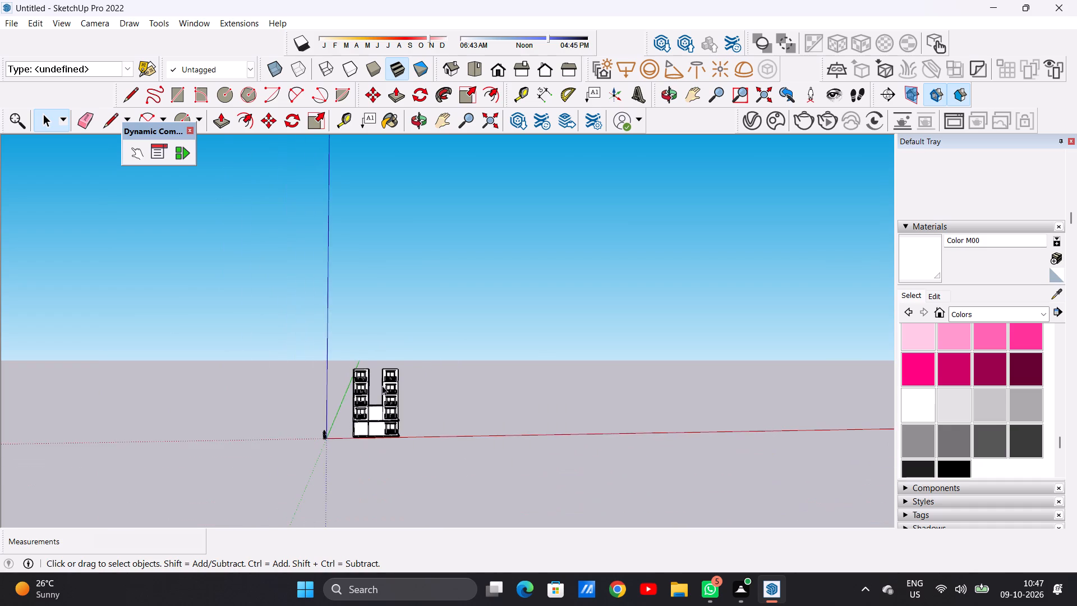
{"action": "scroll", "coordinate": [390, 417], "scroll_direction": "up", "scroll_amount": 8}
{"action": "scroll", "coordinate": [303, 351], "scroll_direction": "up", "scroll_amount": 17}
{"action": "middle_click_drag", "start_coordinate": [390, 297], "coordinate": [327, 314]}
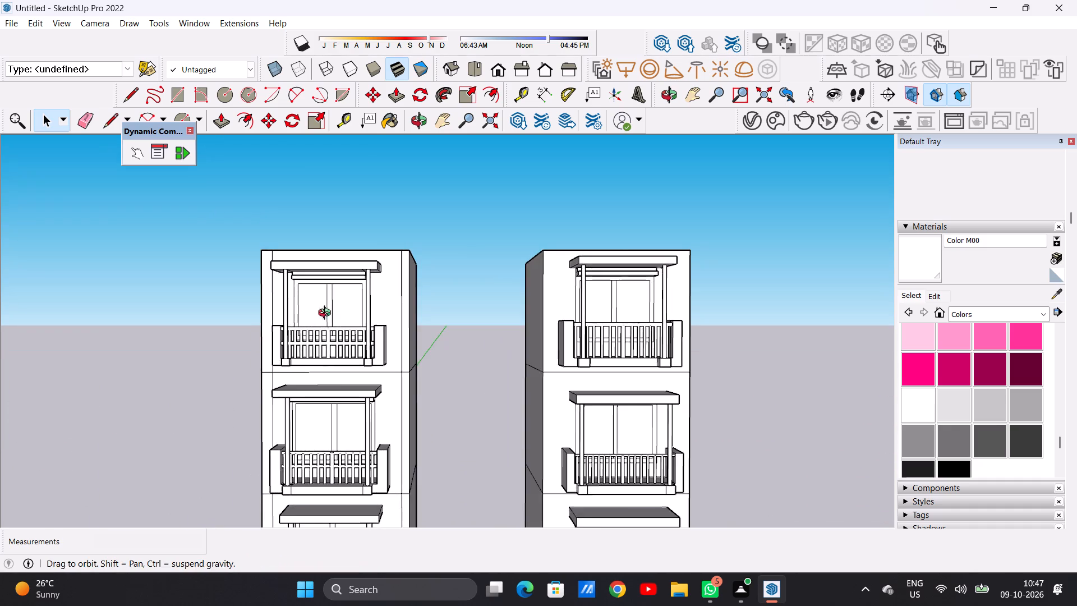
{"action": "middle_click_drag", "start_coordinate": [327, 314], "coordinate": [237, 322]}
{"action": "middle_click_drag", "start_coordinate": [386, 319], "coordinate": [197, 338]}
{"action": "scroll", "coordinate": [394, 343], "scroll_direction": "up", "scroll_amount": 6}
{"action": "middle_click_drag", "start_coordinate": [360, 342], "coordinate": [426, 341]}
{"action": "scroll", "coordinate": [439, 352], "scroll_direction": "up", "scroll_amount": 6}
{"action": "scroll", "coordinate": [439, 352], "scroll_direction": "down", "scroll_amount": 1}
{"action": "scroll", "coordinate": [439, 353], "scroll_direction": "up", "scroll_amount": 14}
{"action": "key", "text": "p"}
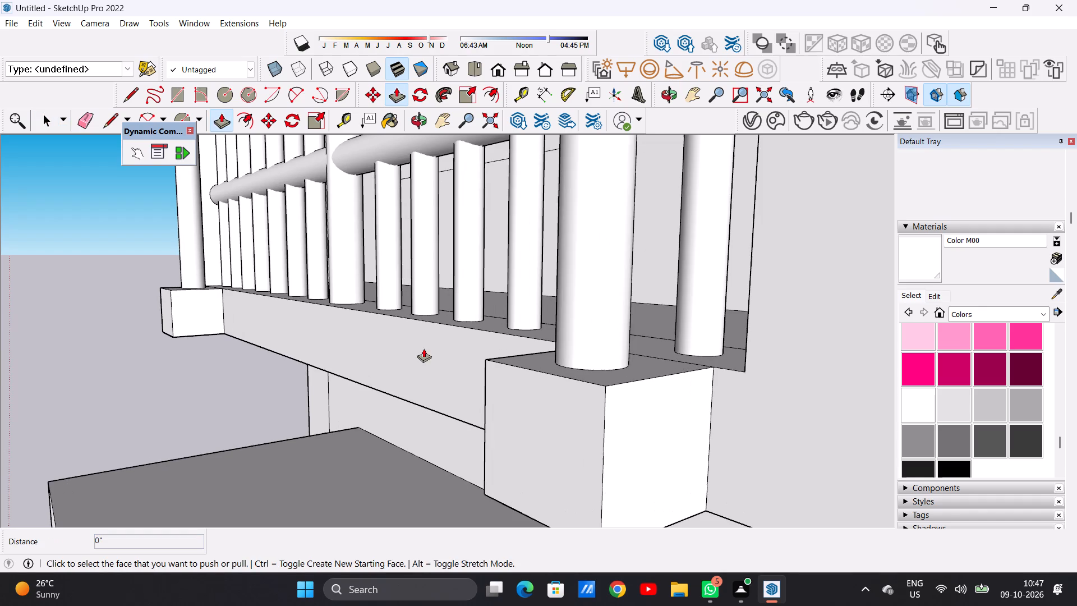
{"action": "left_click", "coordinate": [452, 353]}
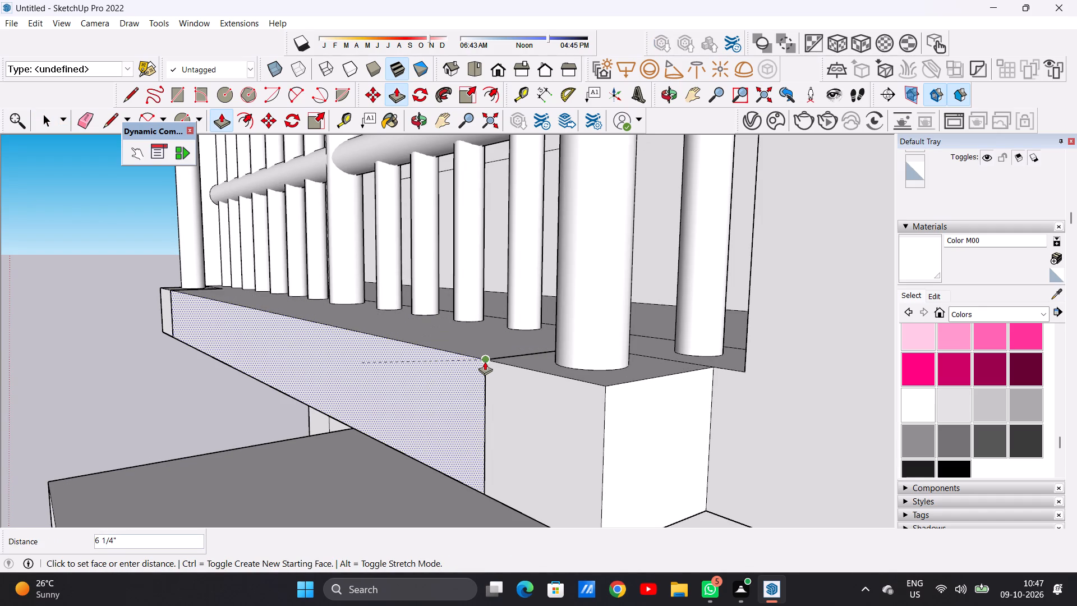
{"action": "left_click", "coordinate": [485, 361]}
{"action": "key", "text": "space"}
Examine the whole building from the front, comparing the balconies on both towers and the lower storeys.
{"action": "scroll", "coordinate": [419, 399], "scroll_direction": "down", "scroll_amount": 7}
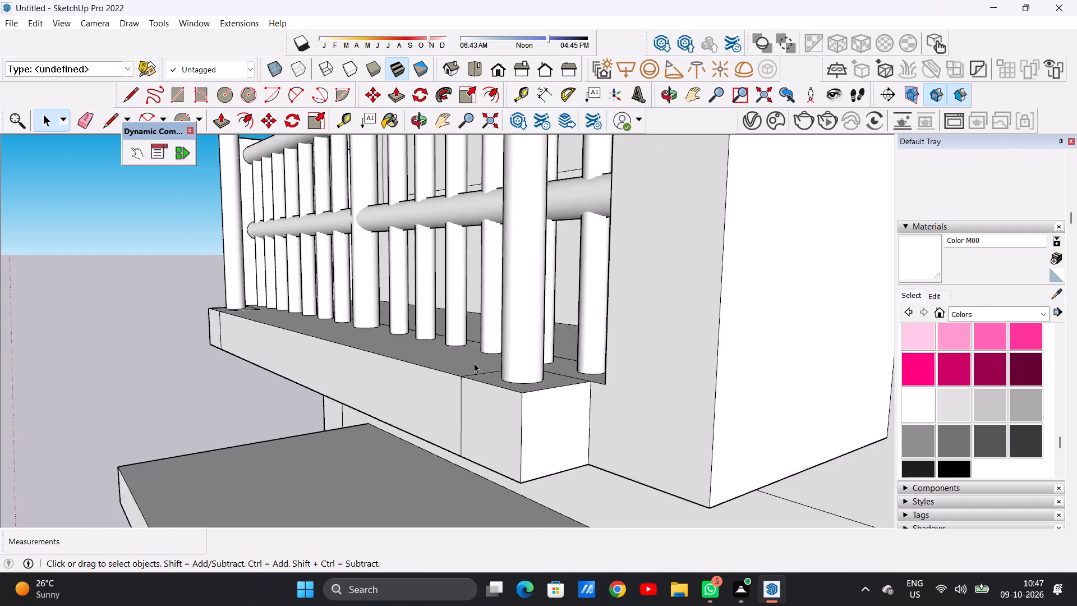
{"action": "scroll", "coordinate": [474, 363], "scroll_direction": "down", "scroll_amount": 20}
{"action": "scroll", "coordinate": [474, 363], "scroll_direction": "down", "scroll_amount": 7}
{"action": "middle_click_drag", "start_coordinate": [424, 408], "coordinate": [567, 389]}
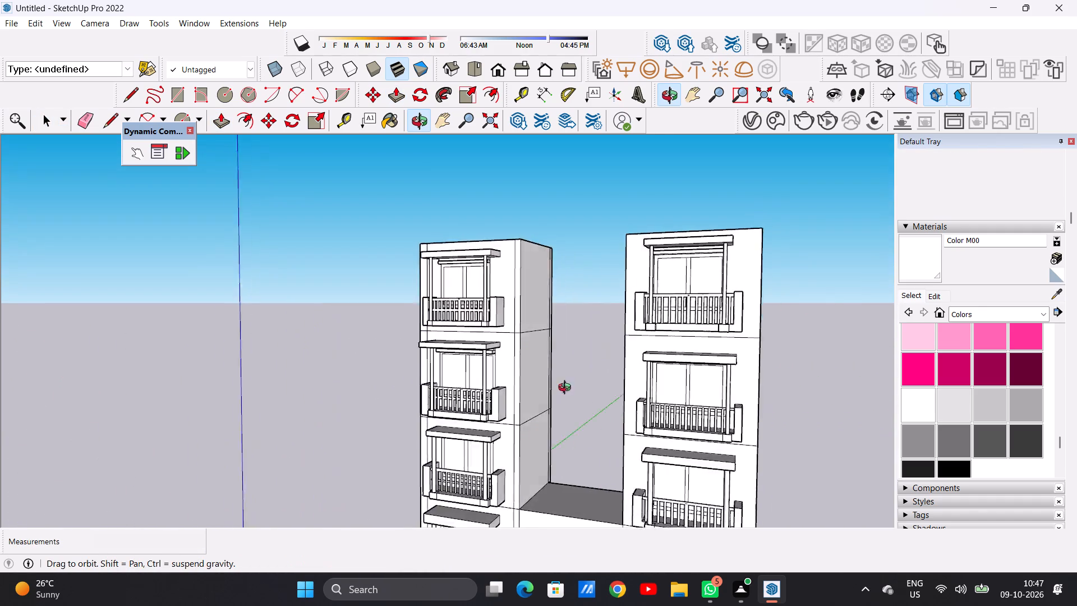
{"action": "middle_click_drag", "start_coordinate": [567, 389], "coordinate": [633, 375]}
{"action": "scroll", "coordinate": [587, 399], "scroll_direction": "down", "scroll_amount": 7}
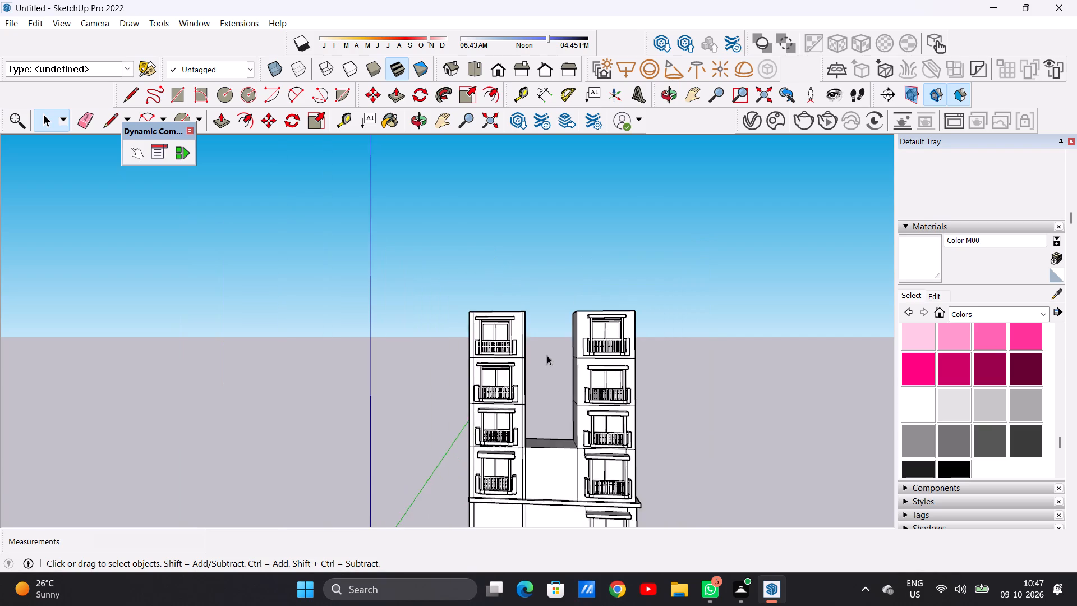
{"action": "scroll", "coordinate": [547, 355], "scroll_direction": "down", "scroll_amount": 10}
{"action": "scroll", "coordinate": [567, 468], "scroll_direction": "up", "scroll_amount": 14}
{"action": "middle_click_drag", "start_coordinate": [531, 430], "coordinate": [530, 430]}
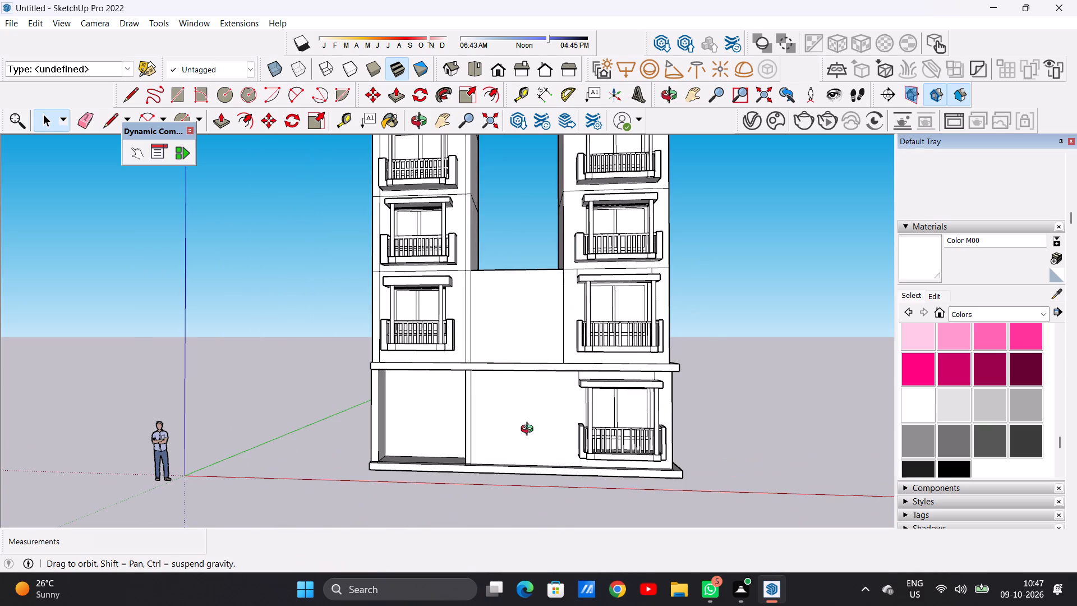
{"action": "middle_click_drag", "start_coordinate": [530, 430], "coordinate": [528, 467]}
{"action": "scroll", "coordinate": [511, 493], "scroll_direction": "down", "scroll_amount": 9}
{"action": "scroll", "coordinate": [582, 384], "scroll_direction": "up", "scroll_amount": 6}
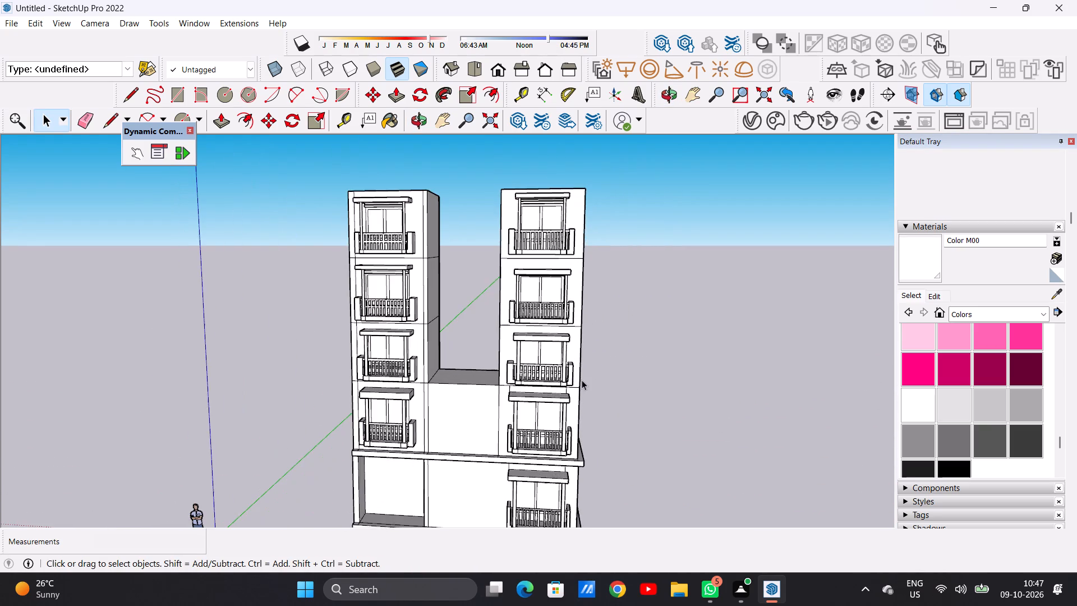
{"action": "scroll", "coordinate": [453, 385], "scroll_direction": "down", "scroll_amount": 5}
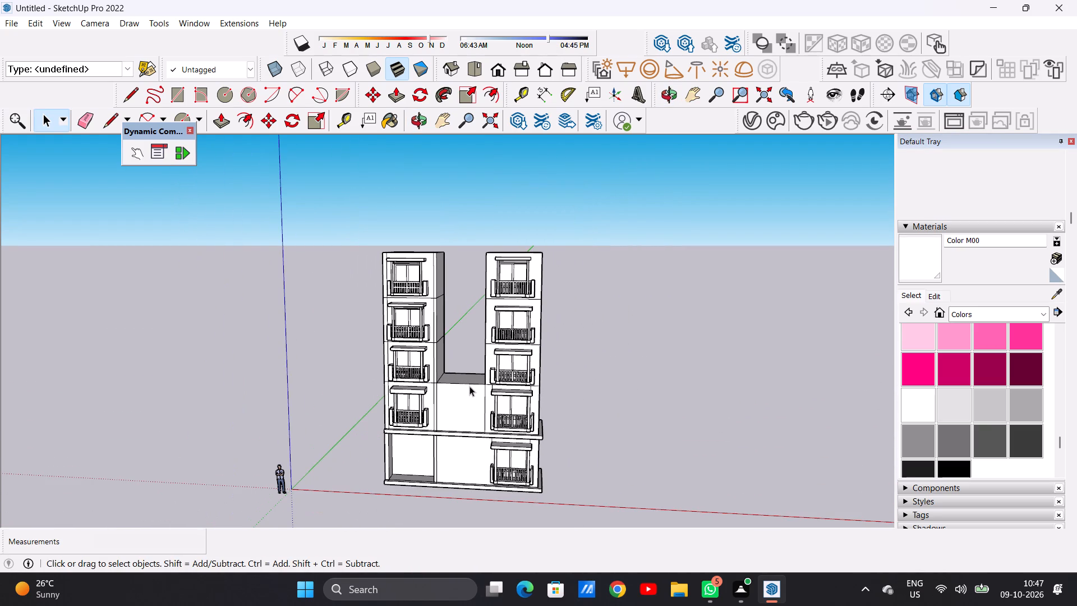
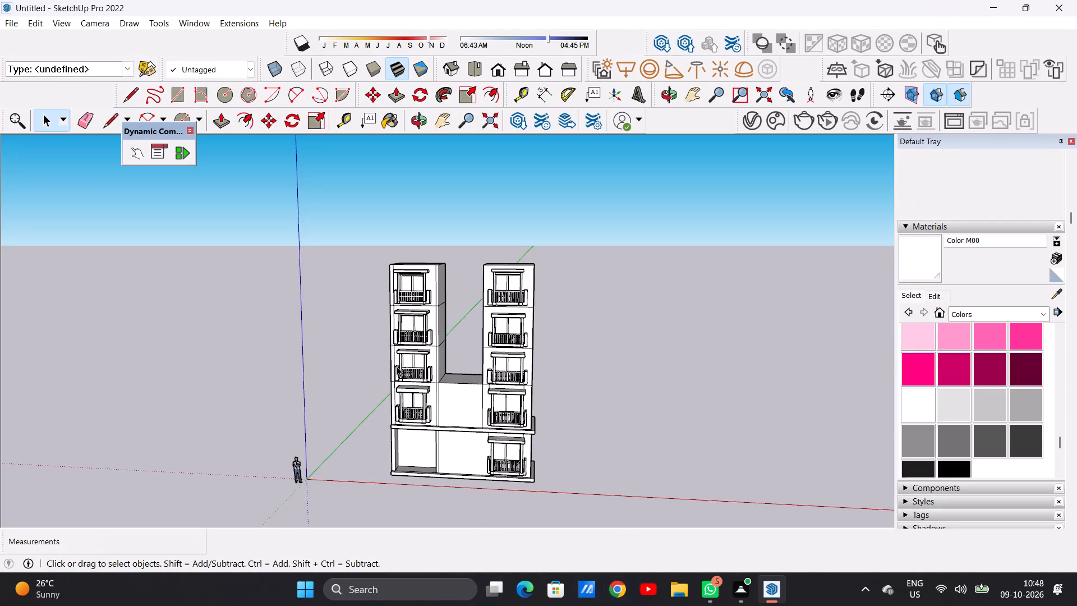
Pull the roof face of the central block between the two towers upward about 29' 9 1/8", above the tower roofs.
{"action": "scroll", "coordinate": [511, 325], "scroll_direction": "down", "scroll_amount": 8}
{"action": "scroll", "coordinate": [498, 336], "scroll_direction": "up", "scroll_amount": 13}
{"action": "middle_click_drag", "start_coordinate": [461, 303], "coordinate": [468, 394]}
{"action": "scroll", "coordinate": [482, 303], "scroll_direction": "down", "scroll_amount": 14}
{"action": "middle_click_drag", "start_coordinate": [468, 326], "coordinate": [468, 352]}
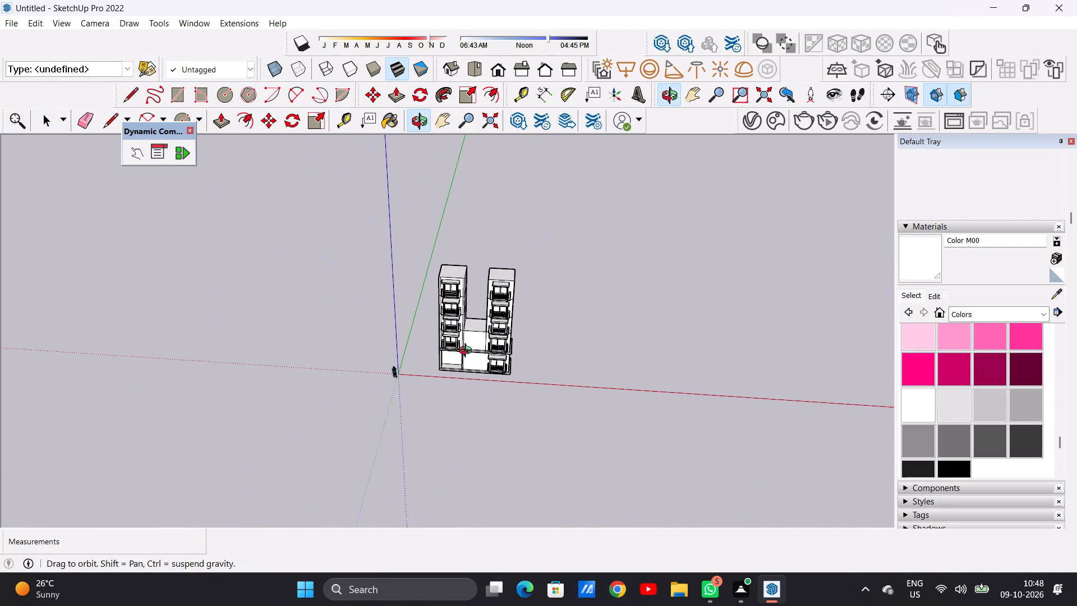
{"action": "middle_click_drag", "start_coordinate": [468, 352], "coordinate": [468, 352]}
{"action": "scroll", "coordinate": [484, 324], "scroll_direction": "up", "scroll_amount": 13}
{"action": "scroll", "coordinate": [428, 380], "scroll_direction": "down", "scroll_amount": 2}
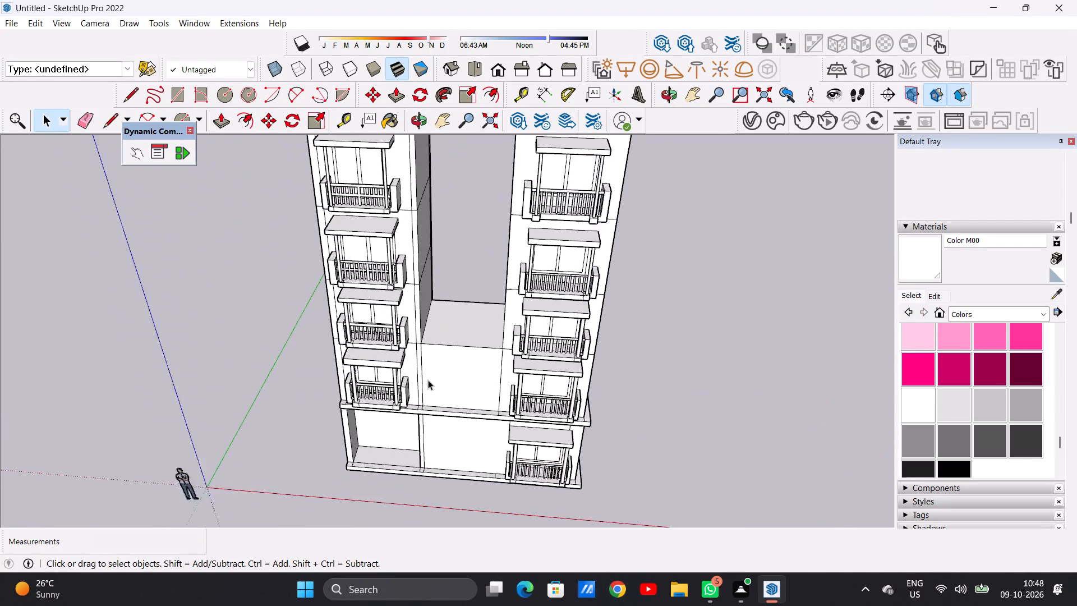
{"action": "scroll", "coordinate": [428, 380], "scroll_direction": "down", "scroll_amount": 3}
{"action": "scroll", "coordinate": [447, 331], "scroll_direction": "up", "scroll_amount": 4}
{"action": "key", "text": "p"}
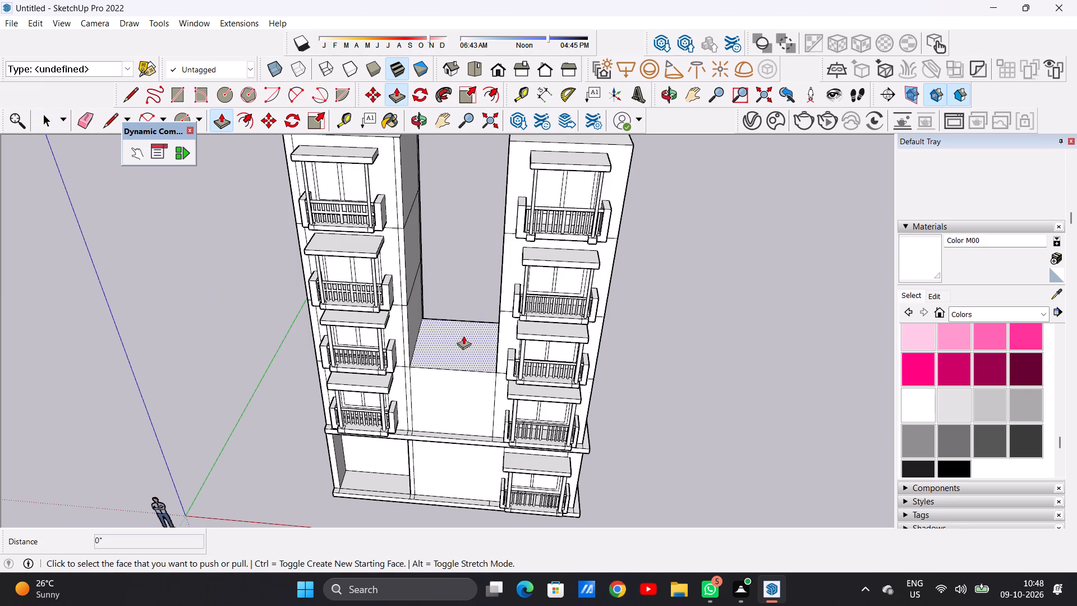
{"action": "scroll", "coordinate": [469, 341], "scroll_direction": "up", "scroll_amount": 3}
{"action": "left_click", "coordinate": [469, 341]}
{"action": "scroll", "coordinate": [438, 286], "scroll_direction": "down", "scroll_amount": 10}
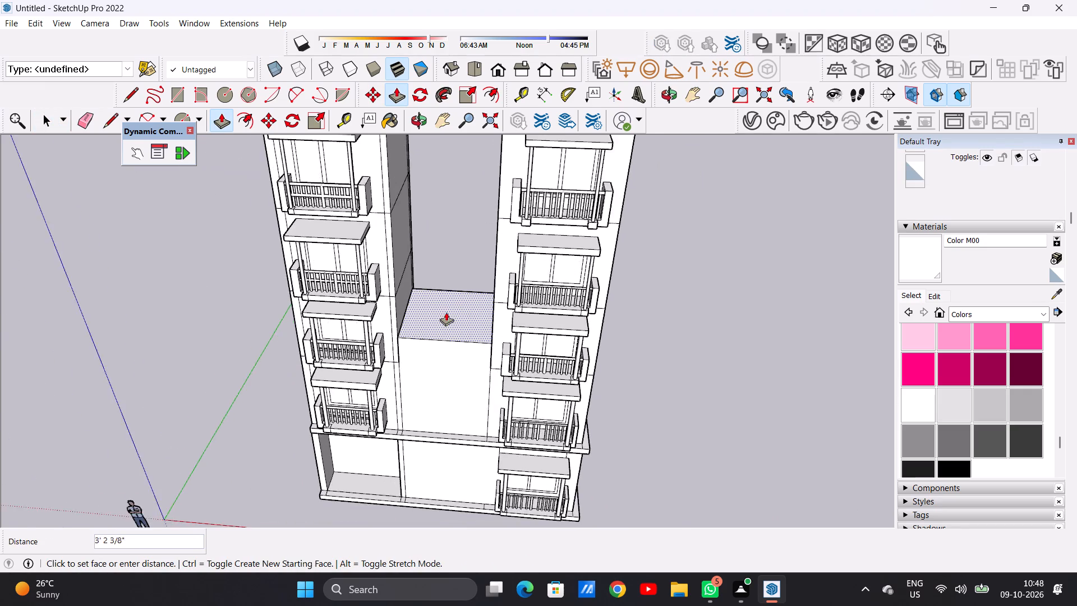
{"action": "scroll", "coordinate": [446, 312], "scroll_direction": "down", "scroll_amount": 6}
{"action": "left_click", "coordinate": [439, 147]}
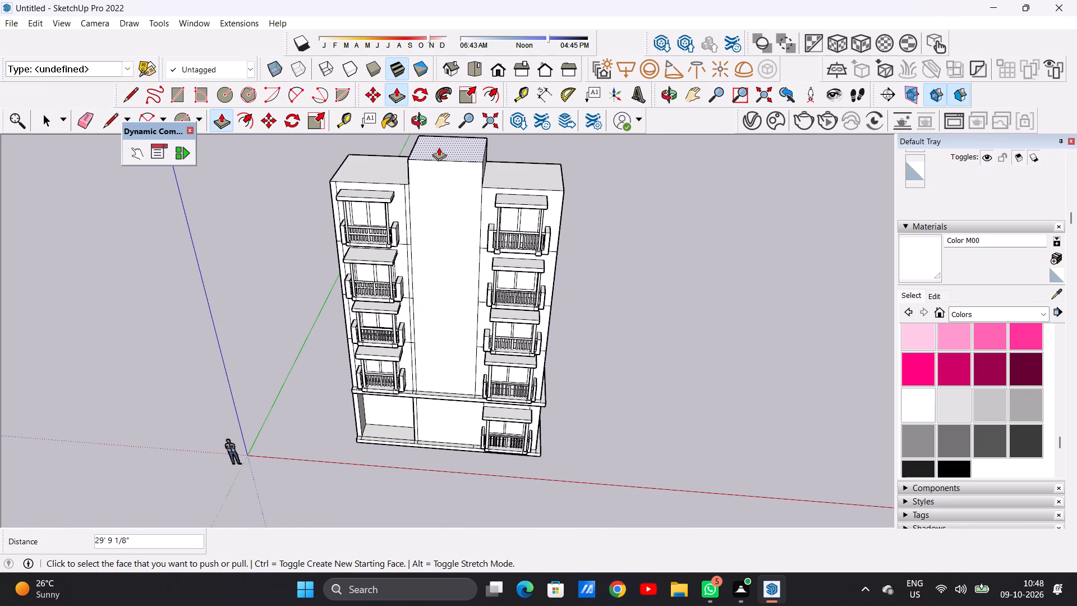
{"action": "key", "text": "space"}
Push the ground-floor wall face in the central bay, below the ledge, inward about 9 3/4".
{"action": "scroll", "coordinate": [411, 360], "scroll_direction": "down", "scroll_amount": 7}
{"action": "middle_click_drag", "start_coordinate": [418, 382], "coordinate": [443, 246]}
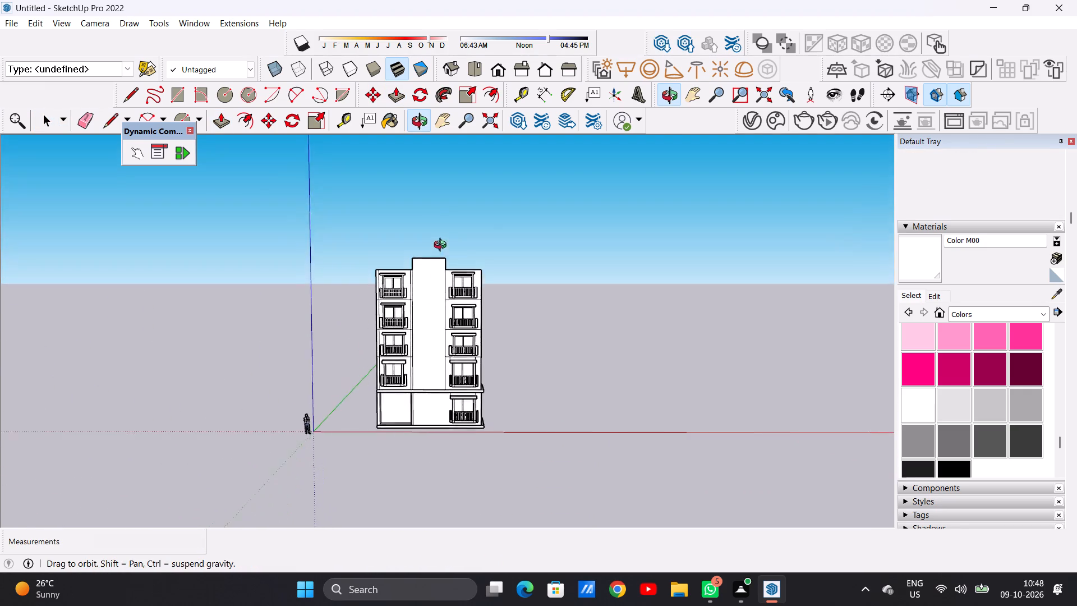
{"action": "middle_click_drag", "start_coordinate": [443, 246], "coordinate": [443, 238]}
{"action": "scroll", "coordinate": [429, 401], "scroll_direction": "up", "scroll_amount": 14}
{"action": "middle_click_drag", "start_coordinate": [436, 340], "coordinate": [410, 457]}
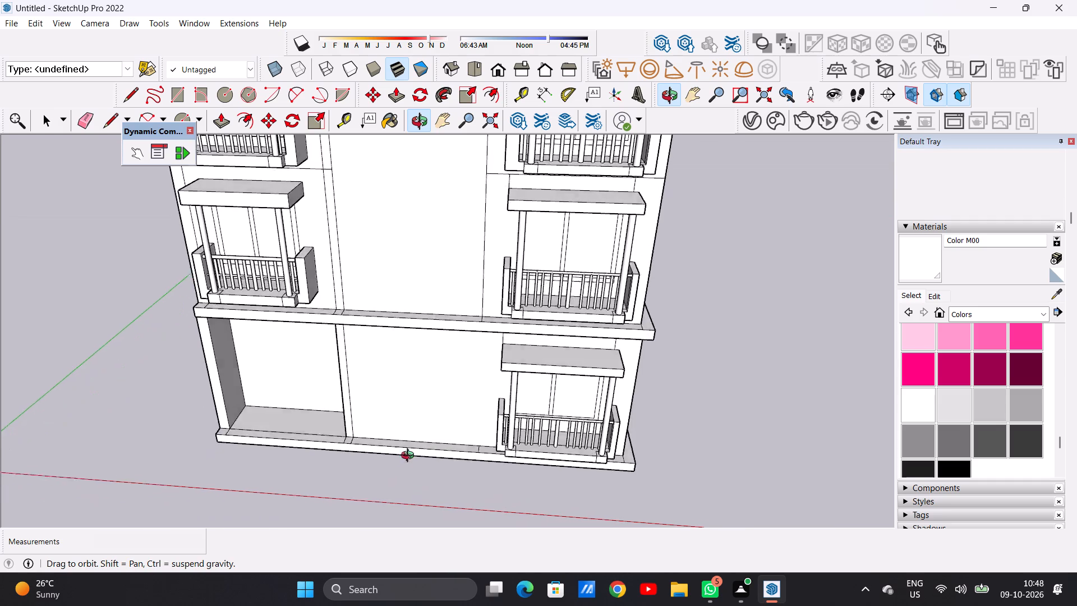
{"action": "middle_click_drag", "start_coordinate": [410, 457], "coordinate": [278, 478]}
{"action": "scroll", "coordinate": [438, 365], "scroll_direction": "up", "scroll_amount": 6}
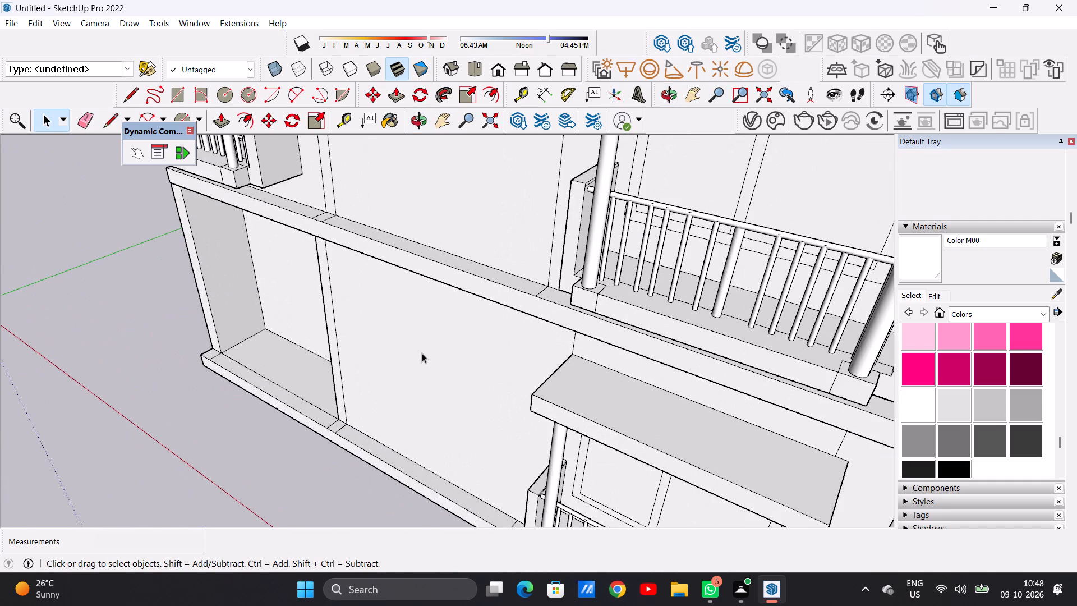
{"action": "scroll", "coordinate": [429, 344], "scroll_direction": "up", "scroll_amount": 6}
{"action": "scroll", "coordinate": [428, 375], "scroll_direction": "down", "scroll_amount": 13}
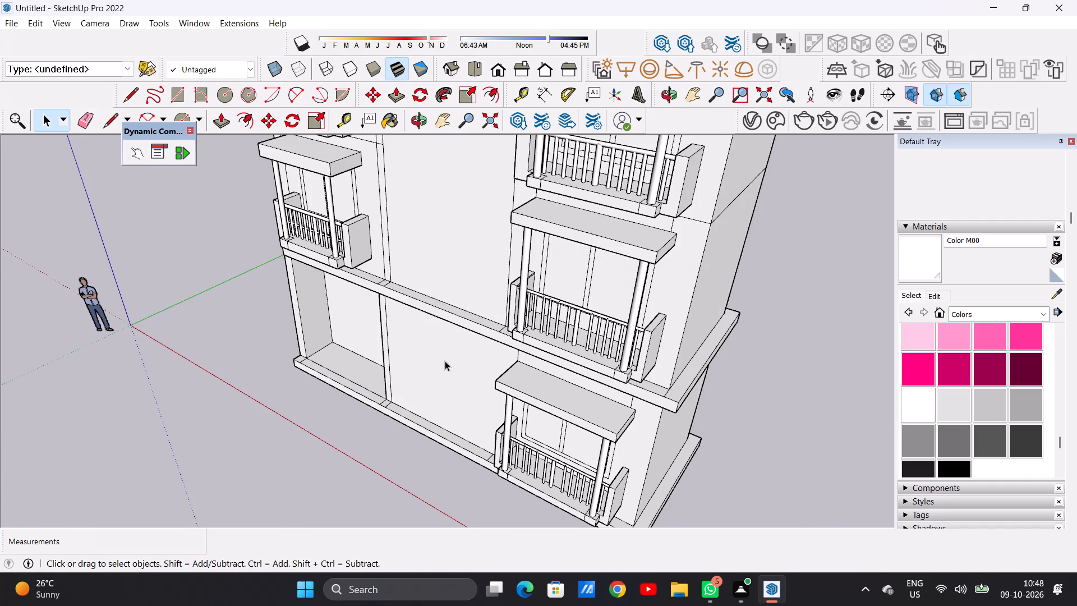
{"action": "scroll", "coordinate": [443, 370], "scroll_direction": "up", "scroll_amount": 4}
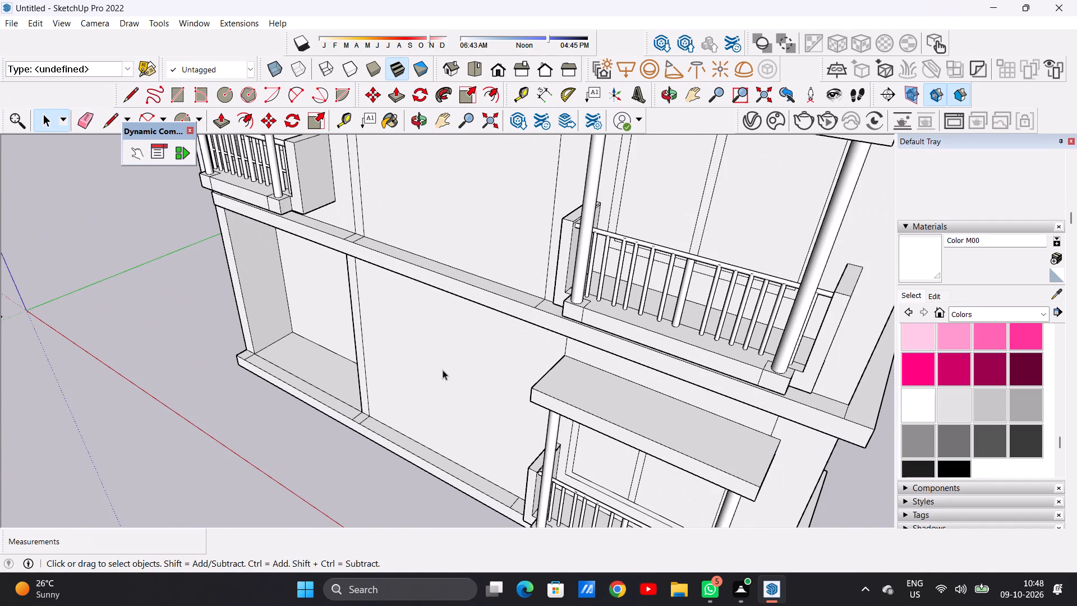
{"action": "key", "text": "p"}
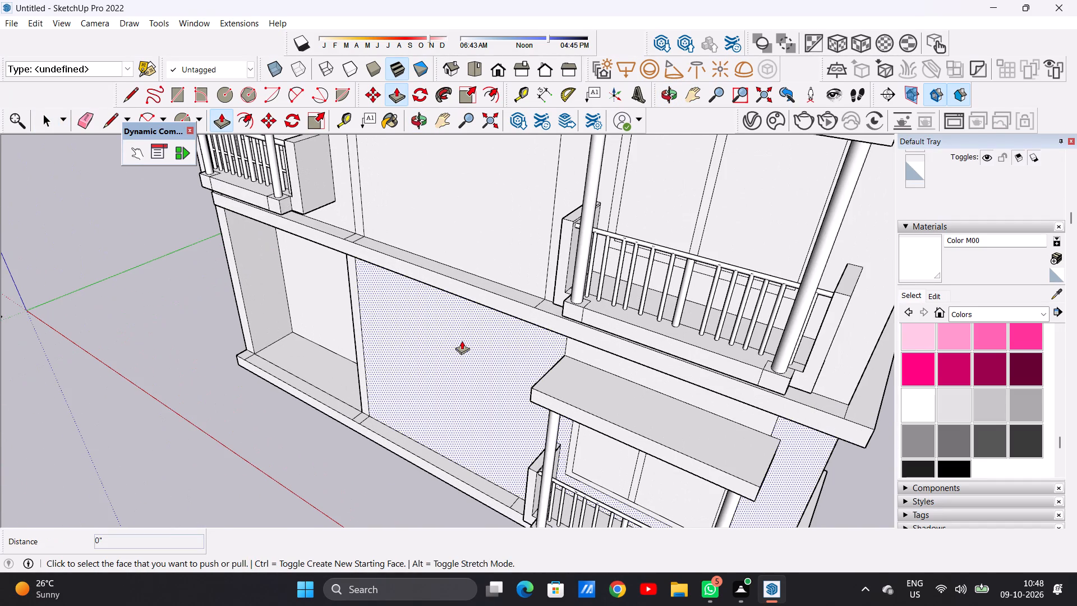
{"action": "left_click", "coordinate": [461, 346]}
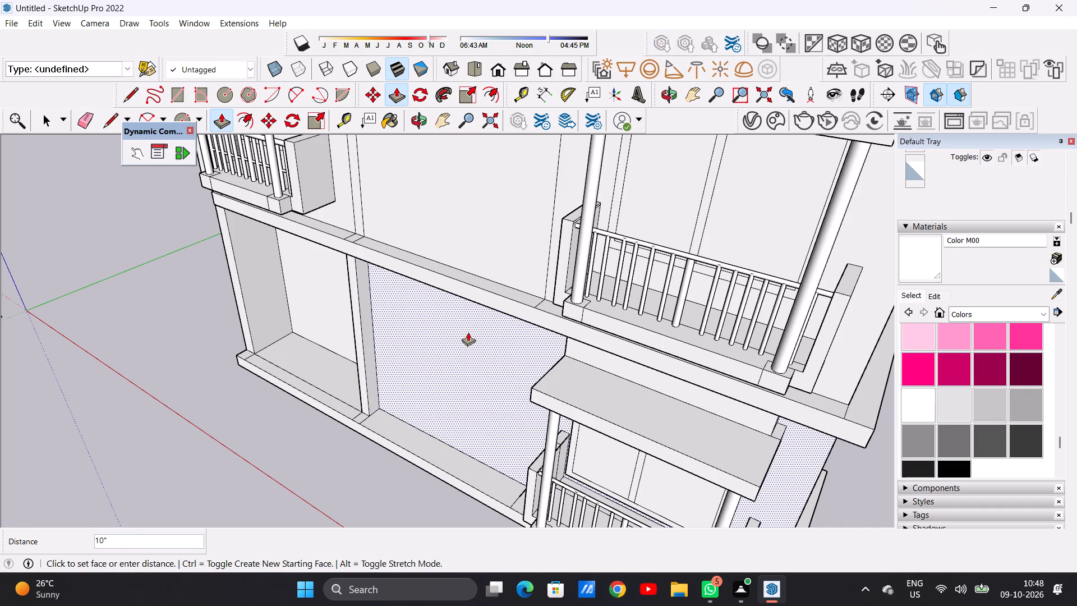
{"action": "left_click", "coordinate": [542, 297]}
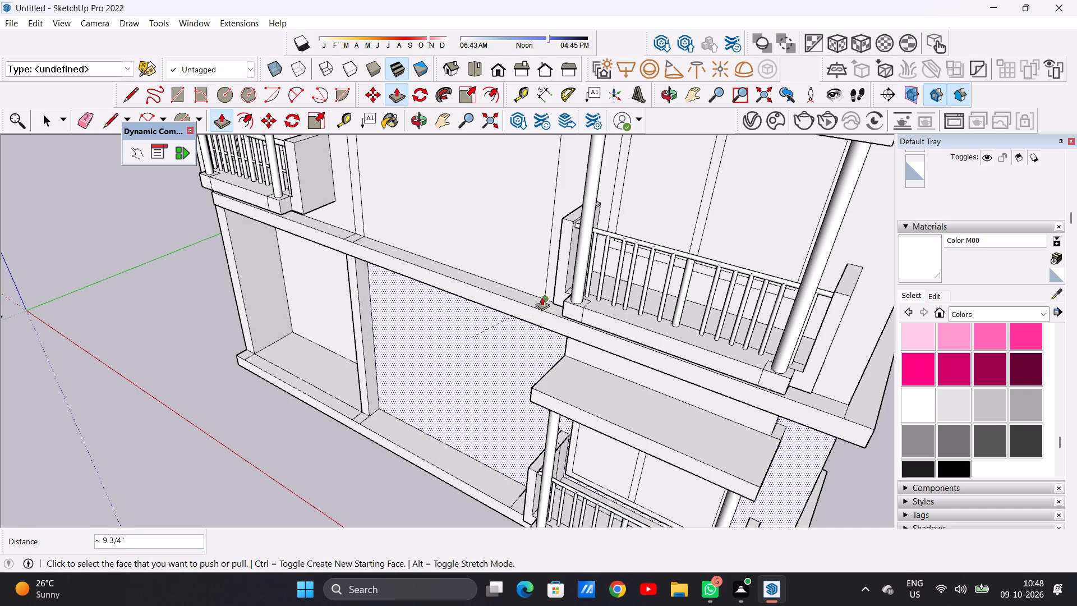
{"action": "key", "text": "space"}
Examine the recessed ground-floor bay and the whole front facade from low and high angles.
{"action": "scroll", "coordinate": [442, 420], "scroll_direction": "down", "scroll_amount": 10}
{"action": "middle_click_drag", "start_coordinate": [410, 405], "coordinate": [570, 273]}
{"action": "scroll", "coordinate": [466, 403], "scroll_direction": "up", "scroll_amount": 4}
{"action": "middle_click_drag", "start_coordinate": [466, 448], "coordinate": [486, 362]}
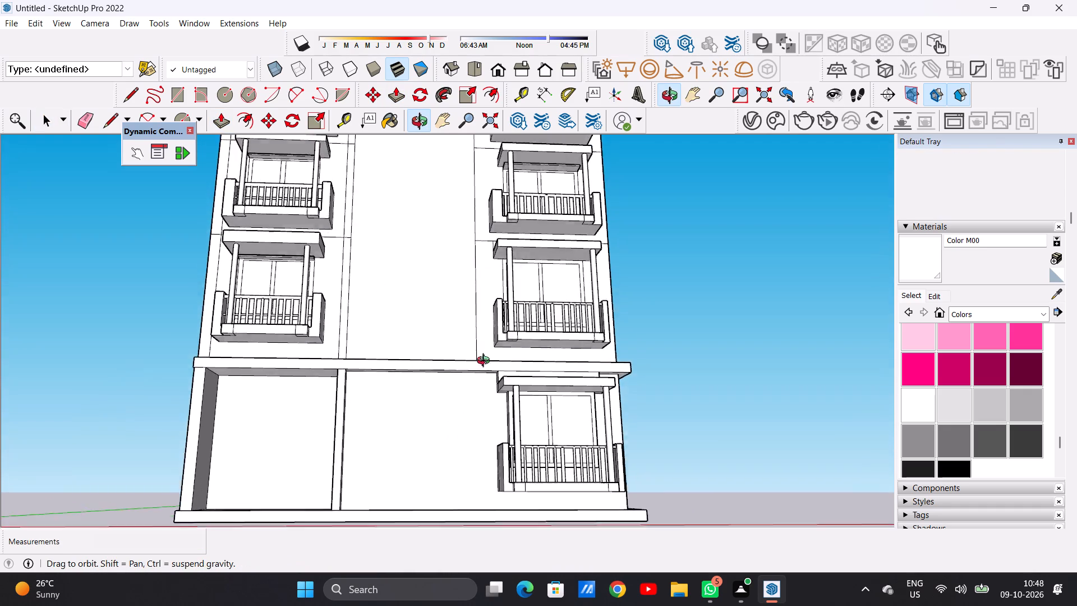
{"action": "middle_click_drag", "start_coordinate": [486, 362], "coordinate": [479, 334]}
{"action": "scroll", "coordinate": [461, 410], "scroll_direction": "up", "scroll_amount": 5}
{"action": "scroll", "coordinate": [455, 415], "scroll_direction": "down", "scroll_amount": 18}
{"action": "middle_click_drag", "start_coordinate": [444, 398], "coordinate": [442, 427]}
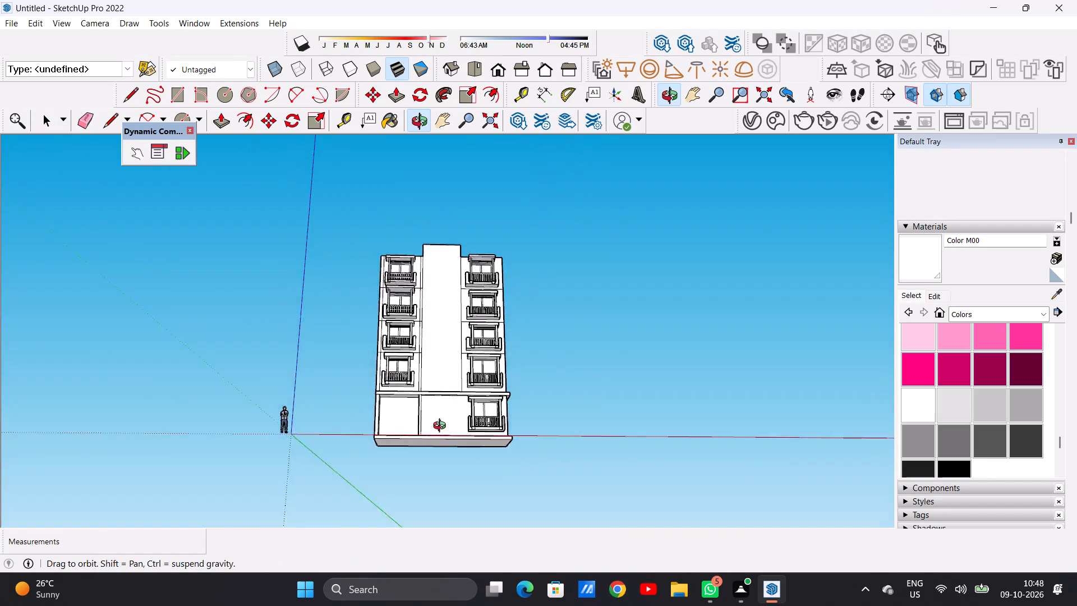
{"action": "middle_click_drag", "start_coordinate": [442, 427], "coordinate": [434, 489]}
{"action": "scroll", "coordinate": [446, 415], "scroll_direction": "up", "scroll_amount": 7}
{"action": "middle_click_drag", "start_coordinate": [453, 385], "coordinate": [440, 512]}
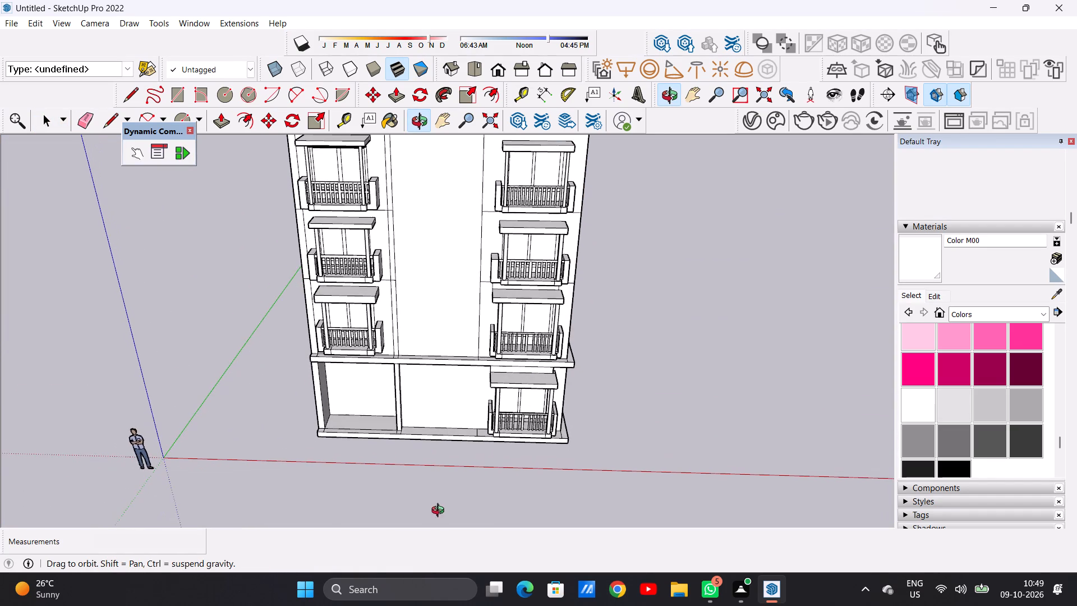
{"action": "middle_click_drag", "start_coordinate": [440, 512], "coordinate": [440, 511]}
Draw a 9" line along the central wall's base on the first-floor ledge, inward from its edge with the right tower.
{"action": "scroll", "coordinate": [468, 375], "scroll_direction": "up", "scroll_amount": 7}
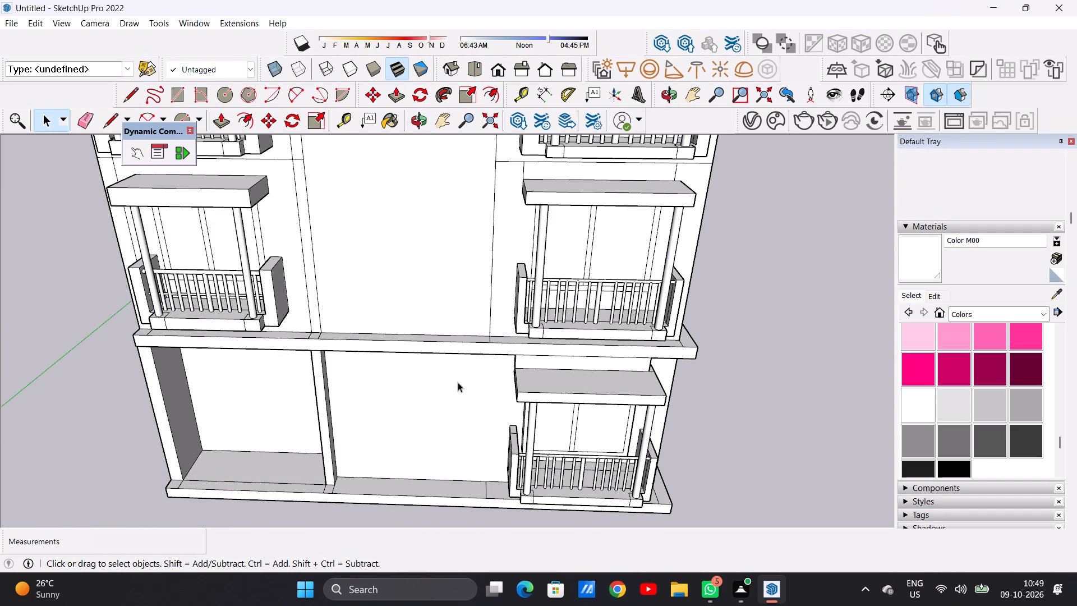
{"action": "scroll", "coordinate": [495, 360], "scroll_direction": "up", "scroll_amount": 7}
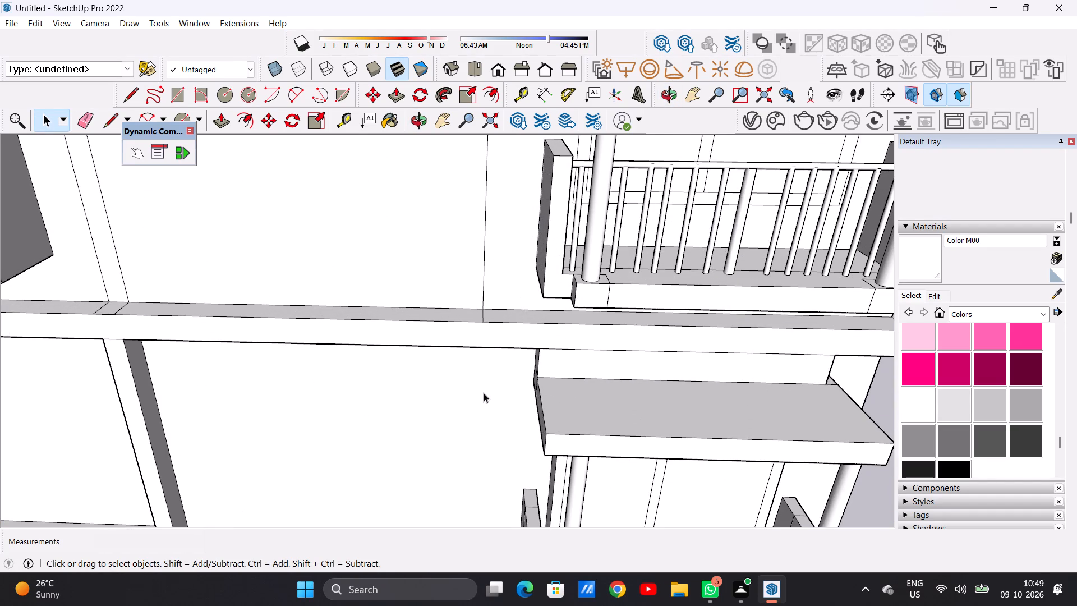
{"action": "scroll", "coordinate": [484, 393], "scroll_direction": "down", "scroll_amount": 8}
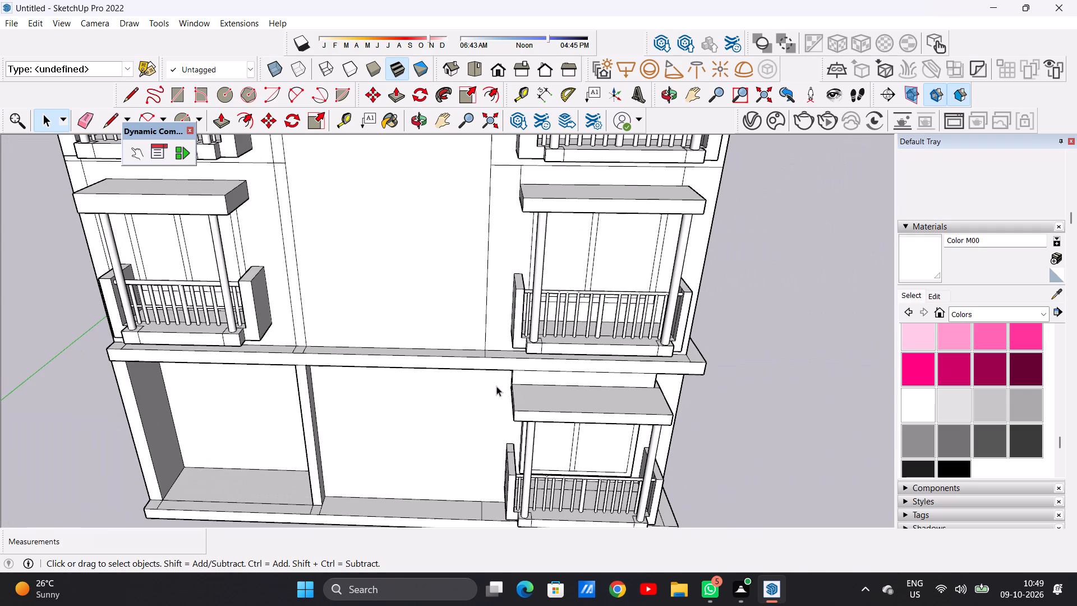
{"action": "scroll", "coordinate": [495, 389], "scroll_direction": "down", "scroll_amount": 6}
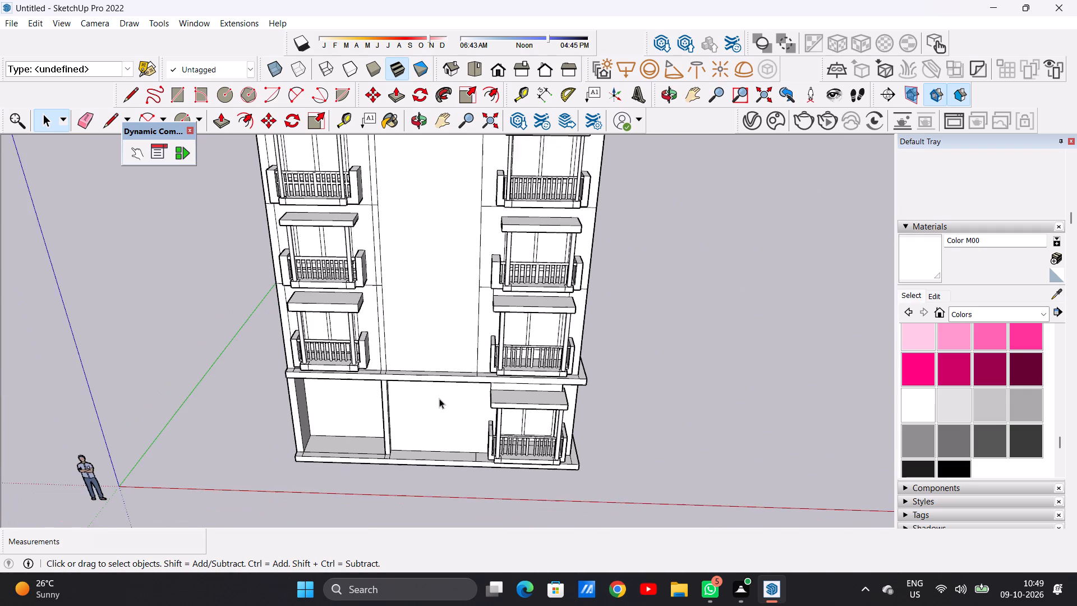
{"action": "scroll", "coordinate": [439, 398], "scroll_direction": "down", "scroll_amount": 5}
{"action": "scroll", "coordinate": [456, 375], "scroll_direction": "up", "scroll_amount": 11}
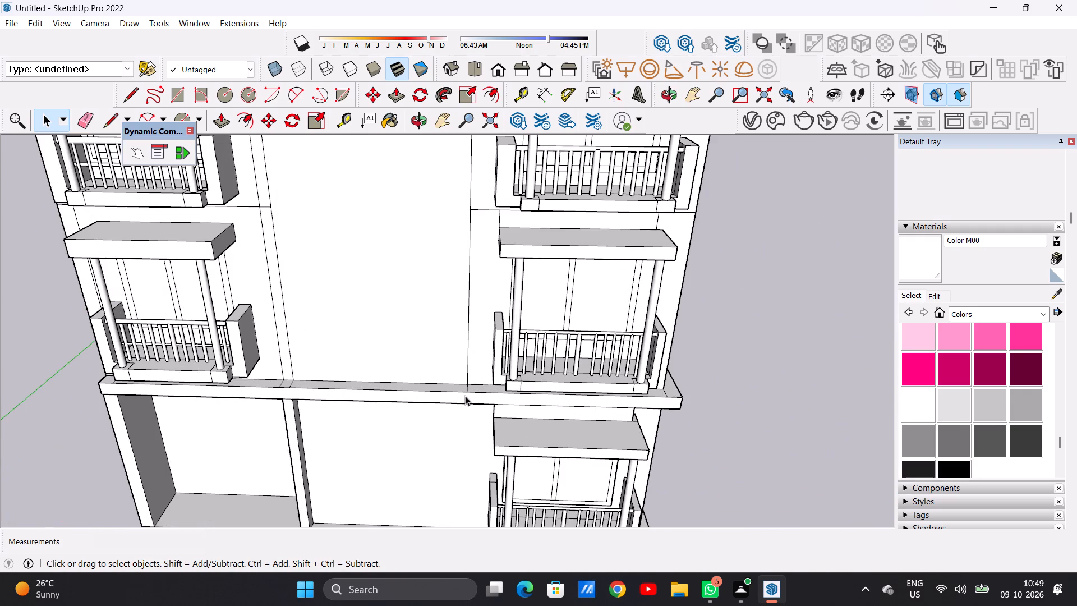
{"action": "scroll", "coordinate": [463, 399], "scroll_direction": "up", "scroll_amount": 1}
{"action": "key", "text": "l"}
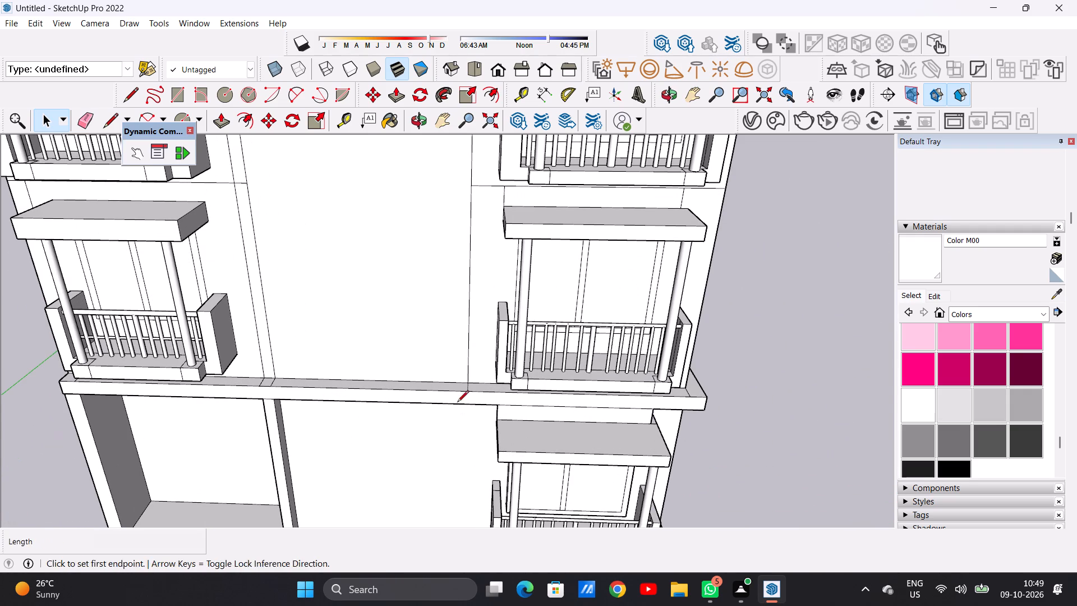
{"action": "scroll", "coordinate": [458, 379], "scroll_direction": "up", "scroll_amount": 7}
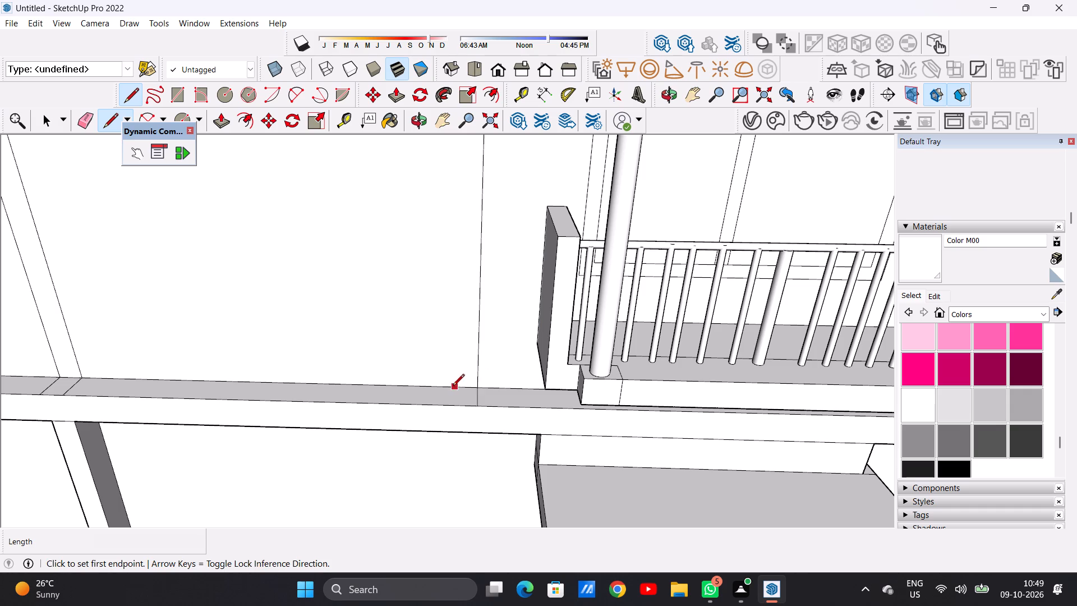
{"action": "scroll", "coordinate": [451, 399], "scroll_direction": "down", "scroll_amount": 12}
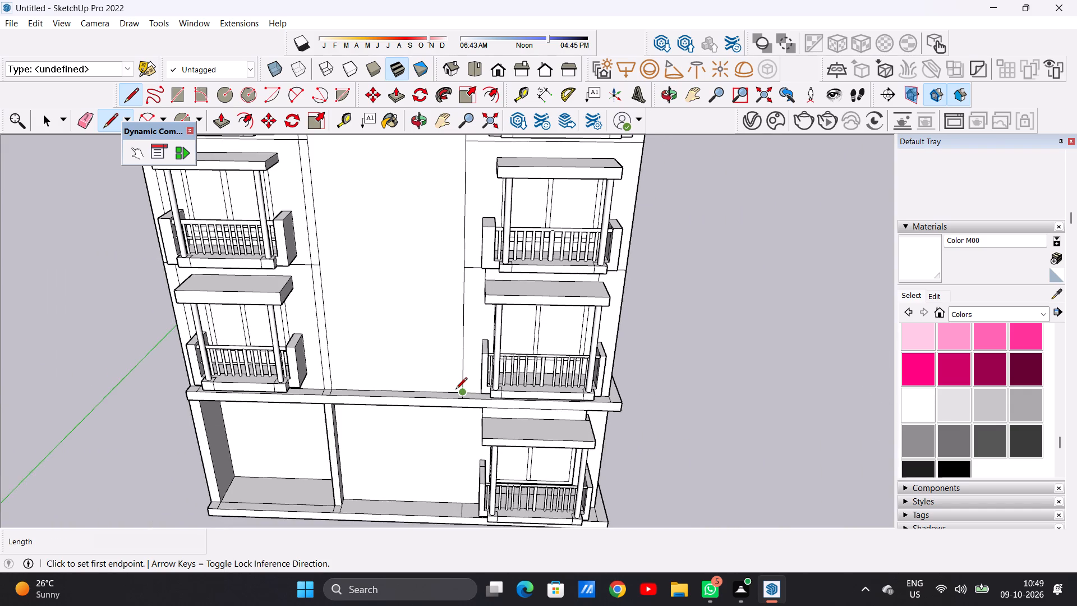
{"action": "scroll", "coordinate": [456, 390], "scroll_direction": "up", "scroll_amount": 5}
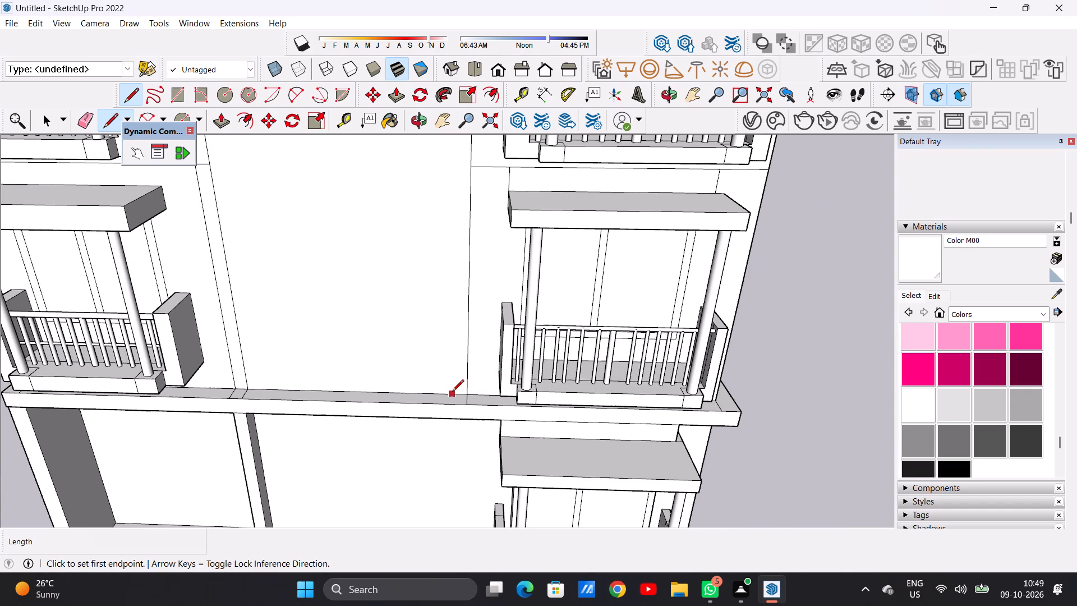
{"action": "scroll", "coordinate": [448, 394], "scroll_direction": "up", "scroll_amount": 5}
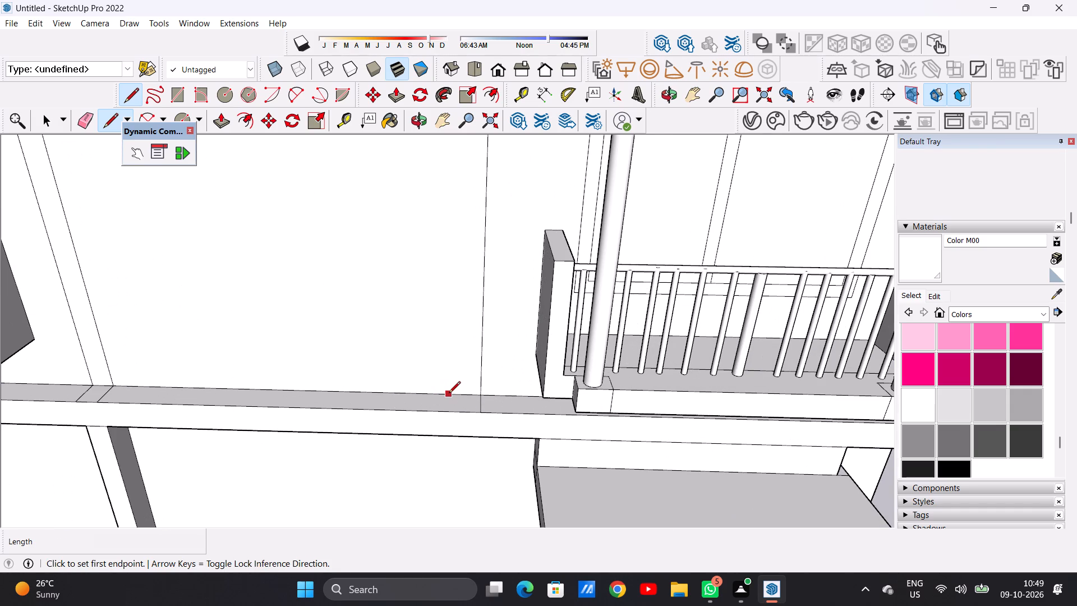
{"action": "left_click", "coordinate": [482, 397]}
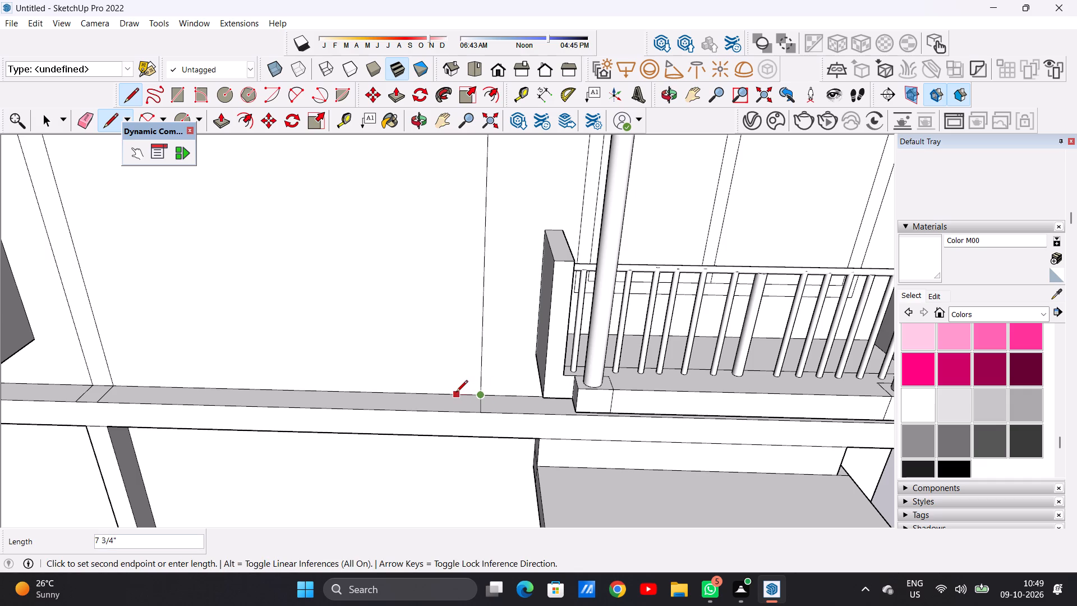
{"action": "type", "text": "9\""}
{"action": "key", "text": "Return"}
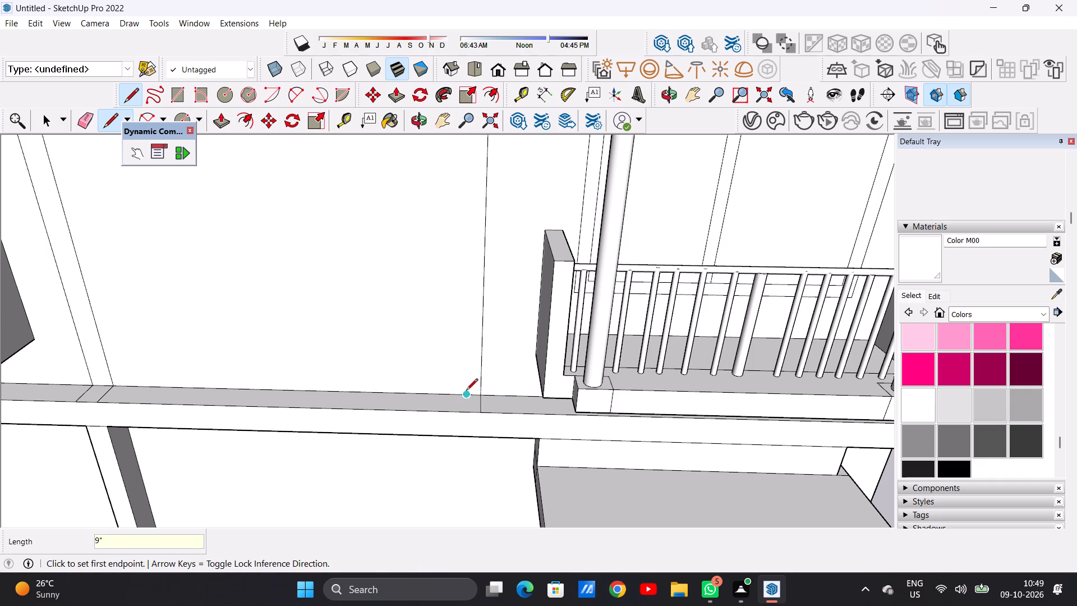
Draw a vertical line 39' 9 1/8" long from the 9" line's inner end up to the central wall's top edge.
{"action": "left_click", "coordinate": [449, 393]}
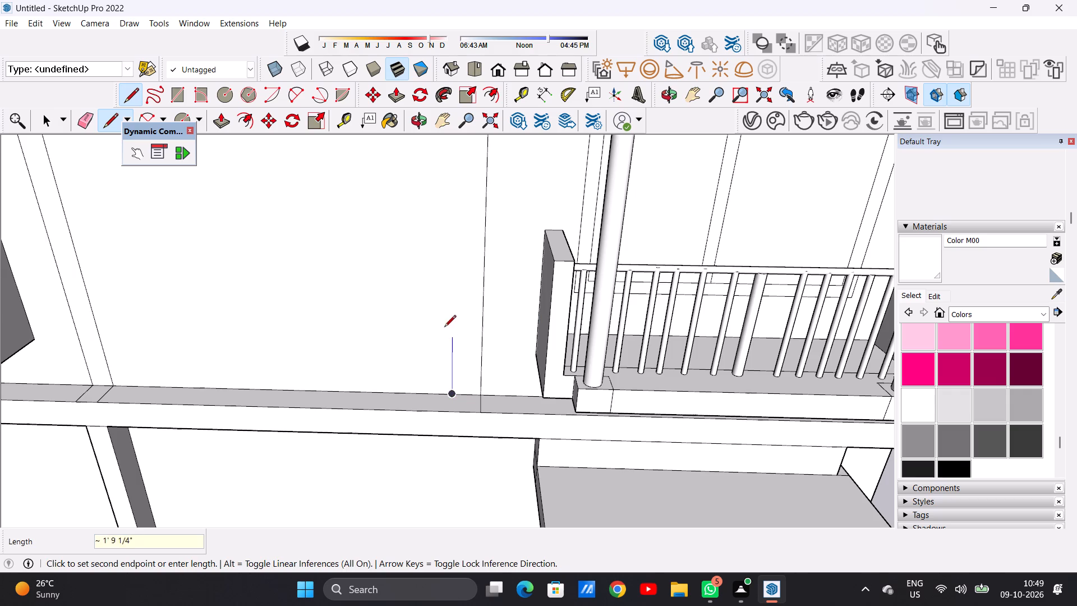
{"action": "scroll", "coordinate": [441, 356], "scroll_direction": "down", "scroll_amount": 17}
{"action": "scroll", "coordinate": [419, 281], "scroll_direction": "down", "scroll_amount": 3}
{"action": "scroll", "coordinate": [420, 301], "scroll_direction": "up", "scroll_amount": 1}
{"action": "scroll", "coordinate": [422, 309], "scroll_direction": "down", "scroll_amount": 10}
{"action": "scroll", "coordinate": [429, 235], "scroll_direction": "up", "scroll_amount": 11}
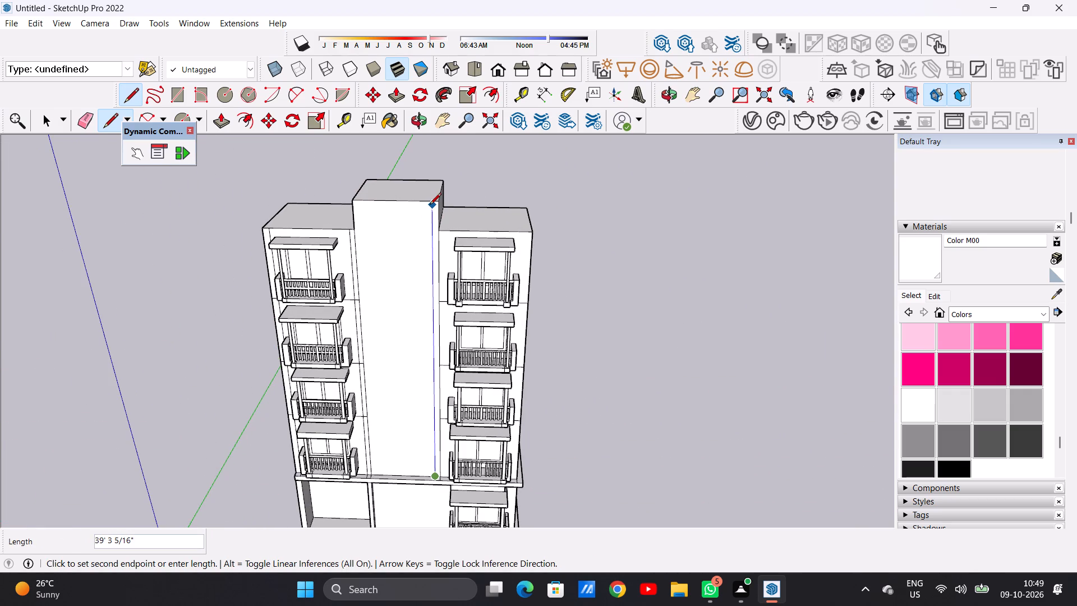
{"action": "scroll", "coordinate": [430, 209], "scroll_direction": "up", "scroll_amount": 7}
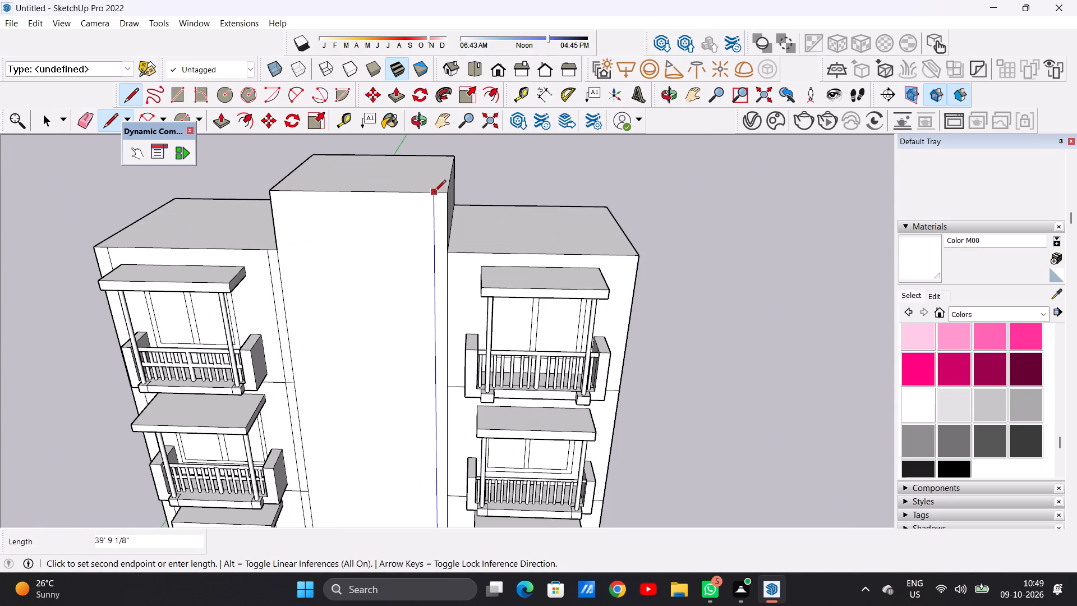
{"action": "left_click", "coordinate": [433, 196]}
{"action": "key", "text": "space"}
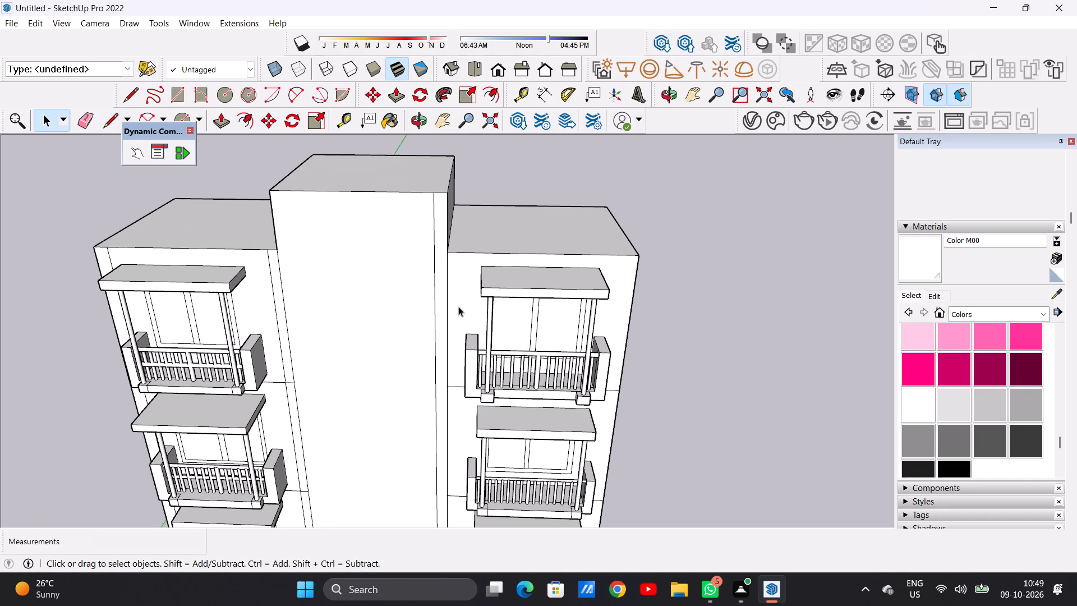
Examine the central block's front face and its top against the two balconied towers.
{"action": "scroll", "coordinate": [465, 320], "scroll_direction": "down", "scroll_amount": 12}
{"action": "middle_click_drag", "start_coordinate": [406, 432], "coordinate": [407, 386]}
{"action": "scroll", "coordinate": [414, 346], "scroll_direction": "down", "scroll_amount": 5}
{"action": "scroll", "coordinate": [449, 400], "scroll_direction": "up", "scroll_amount": 15}
{"action": "scroll", "coordinate": [420, 424], "scroll_direction": "down", "scroll_amount": 17}
{"action": "scroll", "coordinate": [415, 332], "scroll_direction": "up", "scroll_amount": 14}
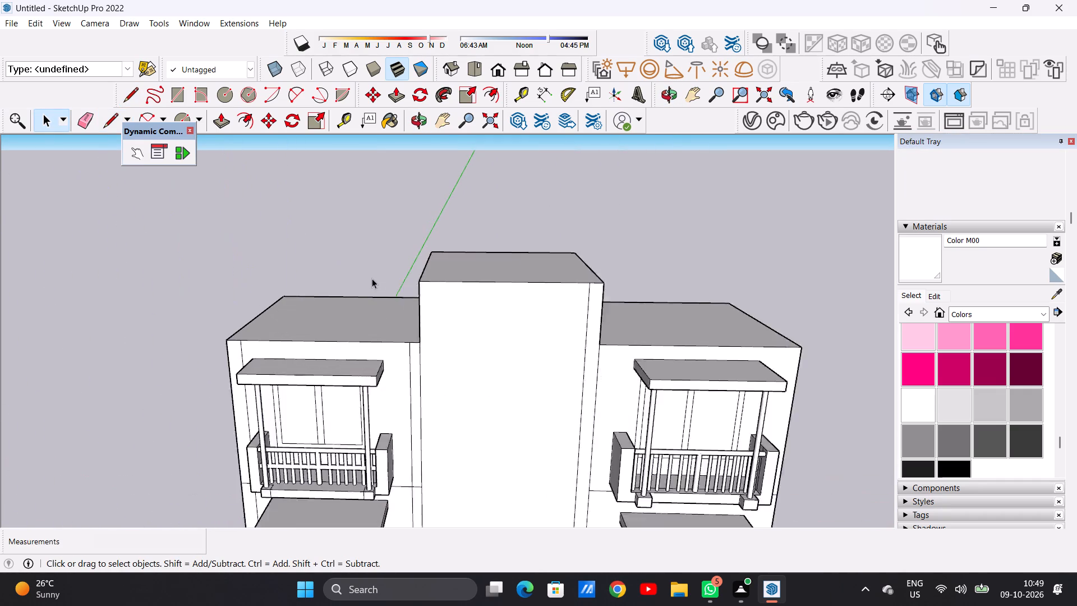
{"action": "scroll", "coordinate": [372, 278], "scroll_direction": "up", "scroll_amount": 3}
{"action": "middle_click_drag", "start_coordinate": [498, 343], "coordinate": [477, 287]}
{"action": "scroll", "coordinate": [399, 372], "scroll_direction": "down", "scroll_amount": 16}
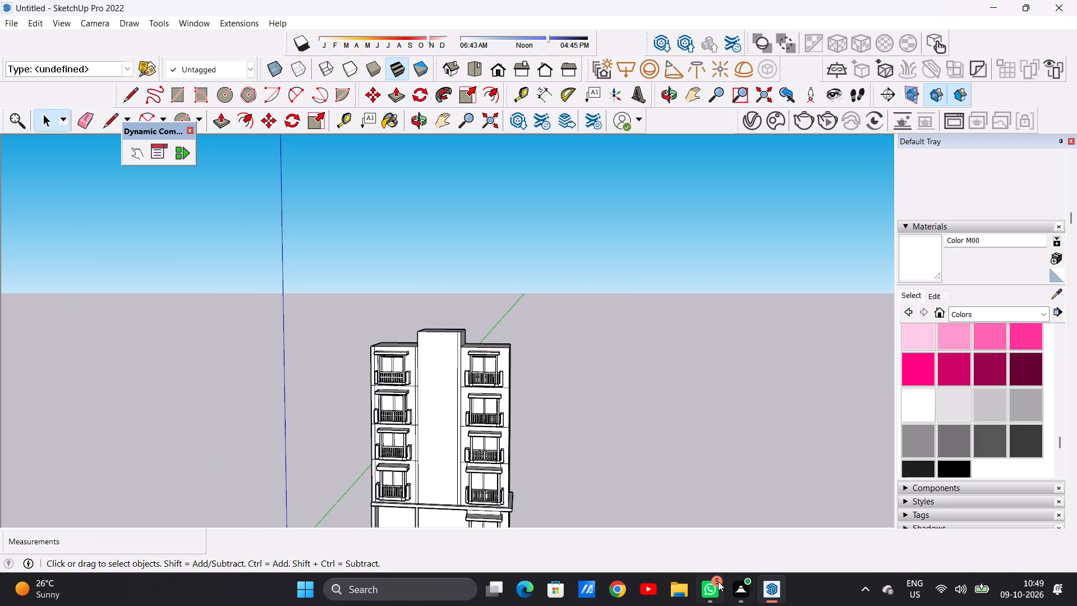
{"action": "scroll", "coordinate": [346, 346], "scroll_direction": "down", "scroll_amount": 10}
{"action": "scroll", "coordinate": [416, 396], "scroll_direction": "up", "scroll_amount": 15}
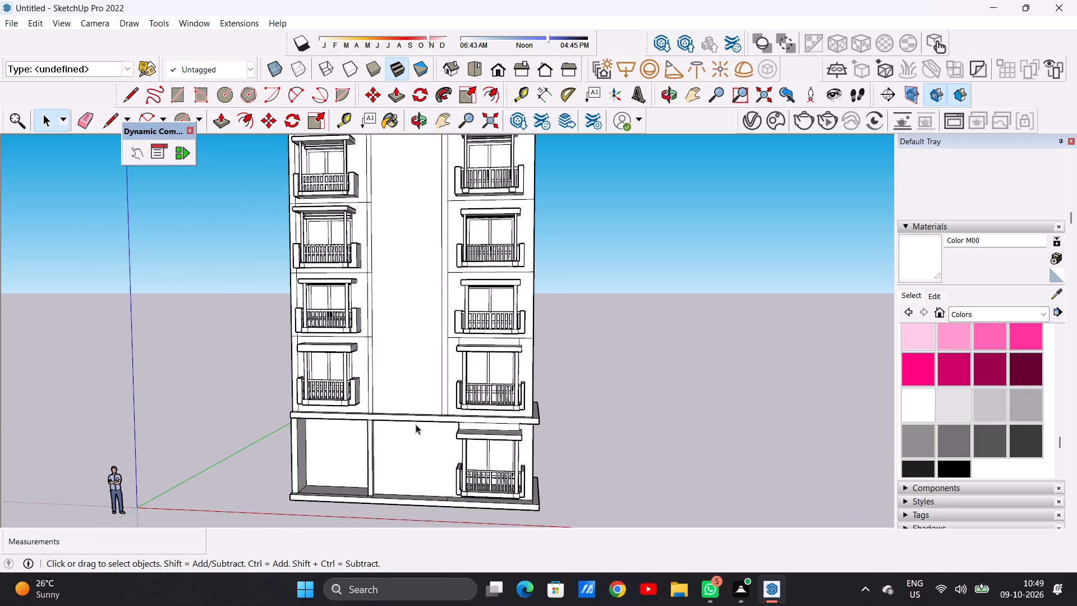
Push/Pull the central block's exposed side face above the left tower's roof outward 6 13/16" to the left strip's outer line.
{"action": "middle_click_drag", "start_coordinate": [346, 427], "coordinate": [365, 448]}
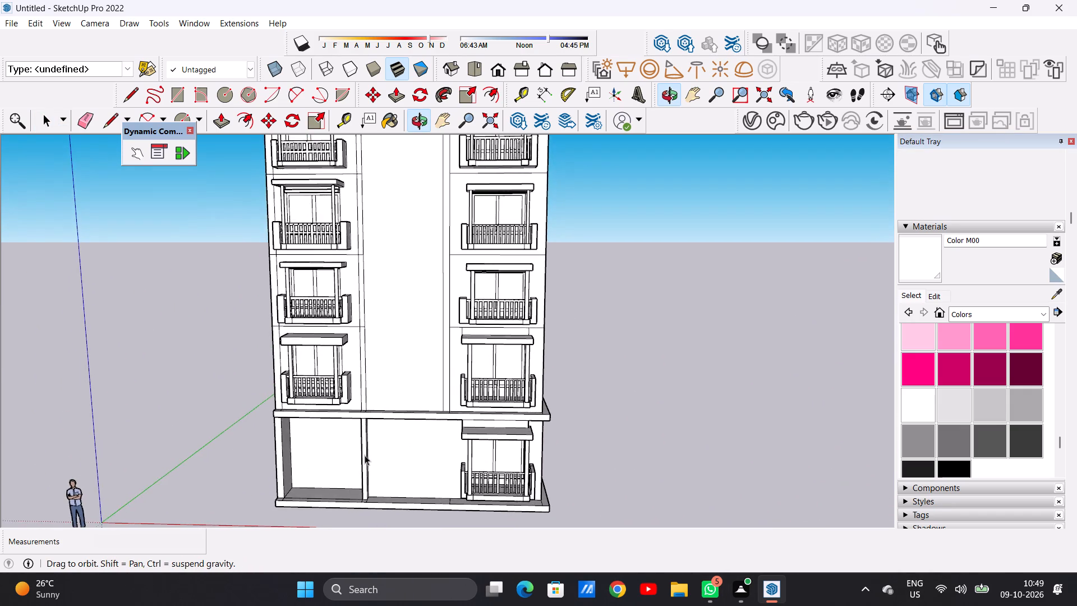
{"action": "scroll", "coordinate": [371, 470], "scroll_direction": "down", "scroll_amount": 9}
{"action": "scroll", "coordinate": [348, 345], "scroll_direction": "up", "scroll_amount": 6}
{"action": "scroll", "coordinate": [334, 293], "scroll_direction": "up", "scroll_amount": 5}
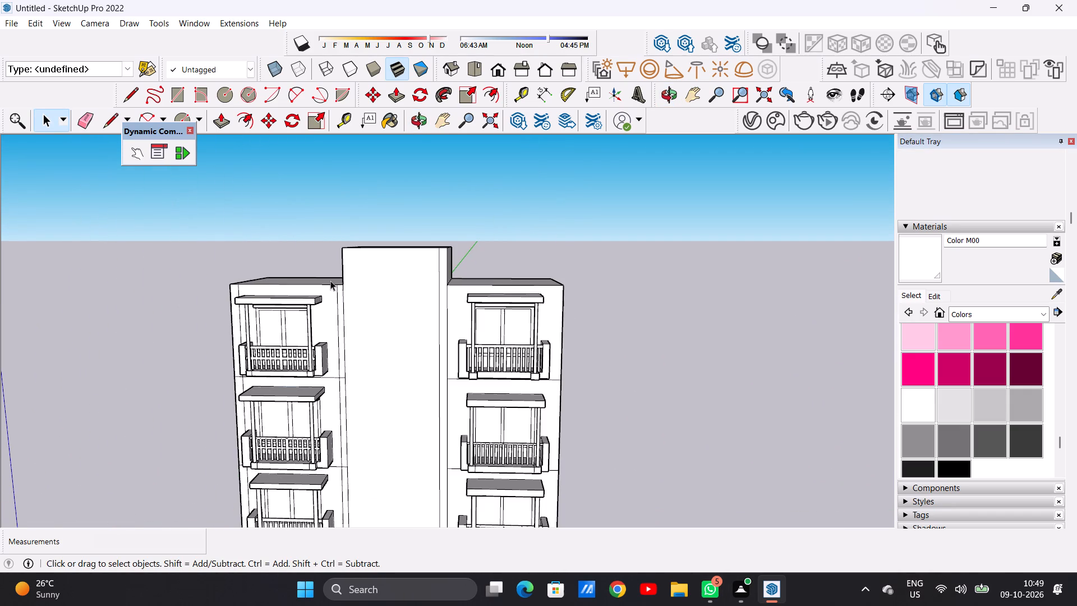
{"action": "middle_click_drag", "start_coordinate": [341, 279], "coordinate": [354, 294]}
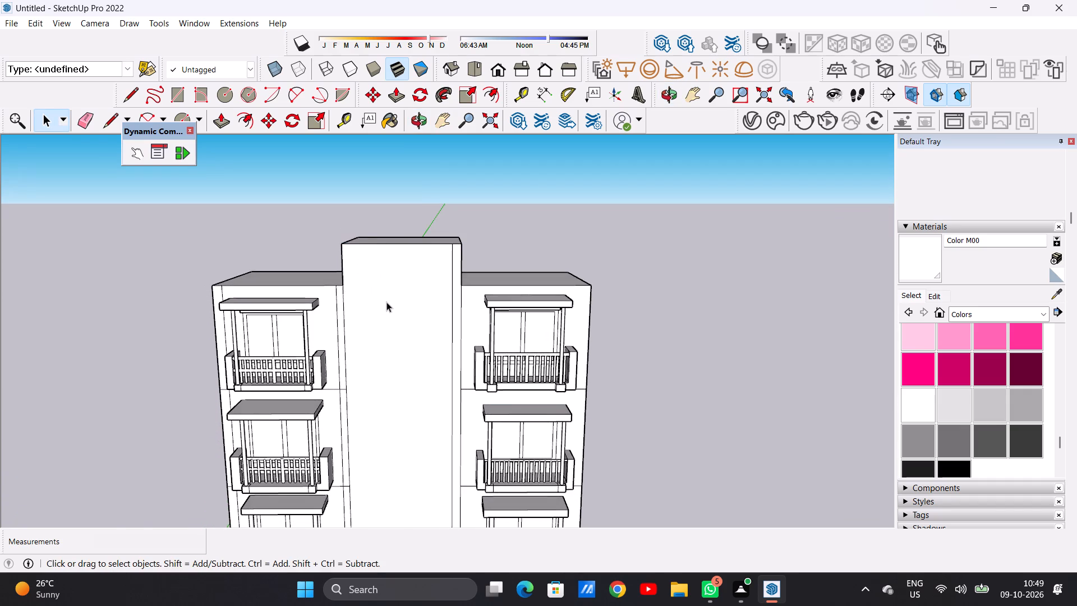
{"action": "scroll", "coordinate": [392, 300], "scroll_direction": "down", "scroll_amount": 10}
{"action": "scroll", "coordinate": [366, 296], "scroll_direction": "up", "scroll_amount": 7}
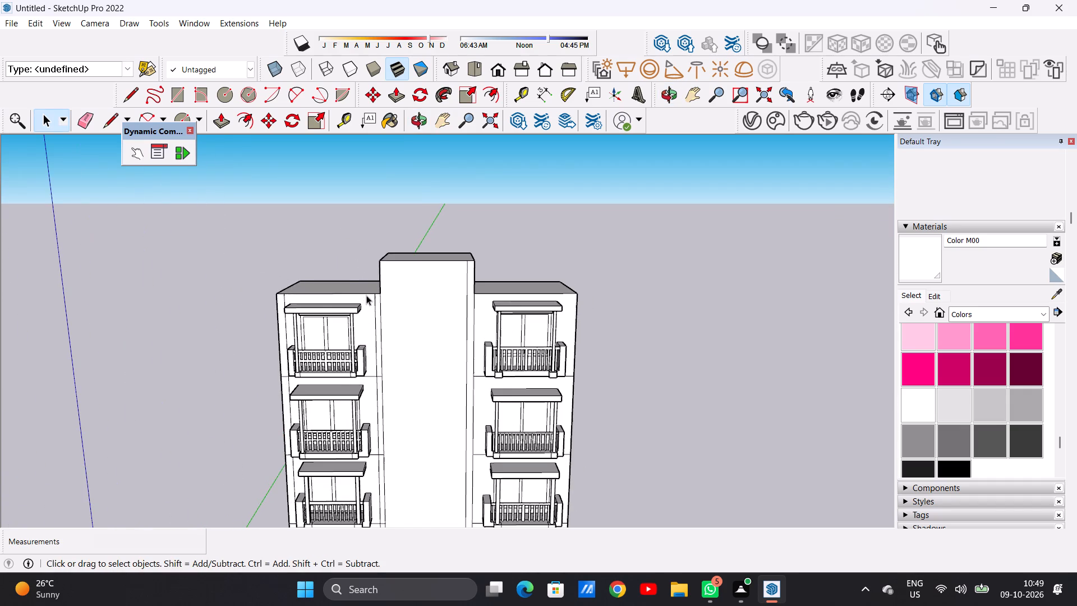
{"action": "middle_click_drag", "start_coordinate": [366, 295], "coordinate": [483, 304]}
{"action": "scroll", "coordinate": [371, 290], "scroll_direction": "up", "scroll_amount": 8}
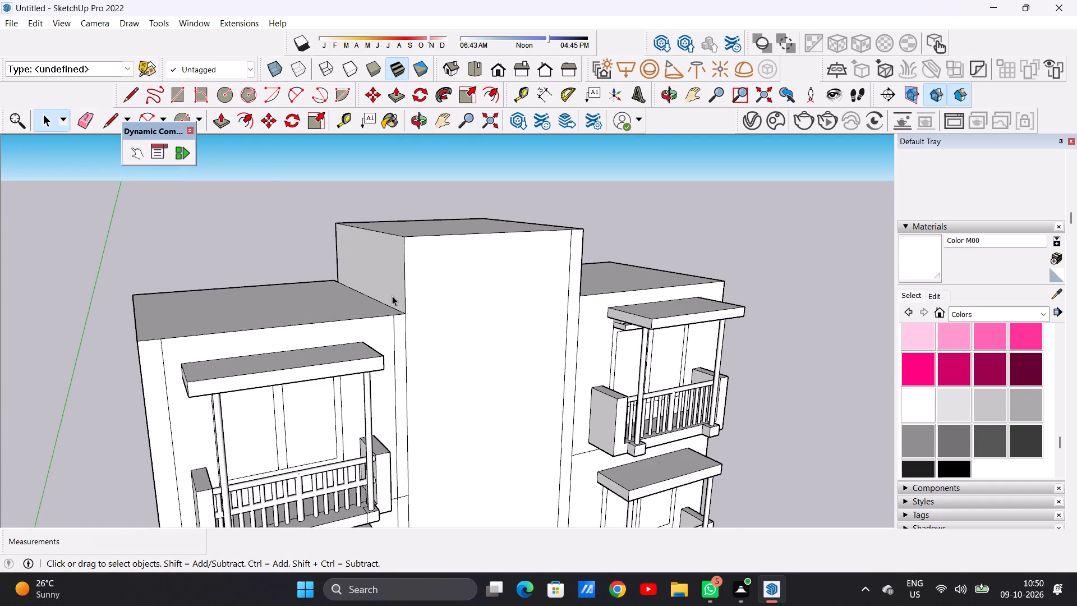
{"action": "scroll", "coordinate": [392, 296], "scroll_direction": "up", "scroll_amount": 1}
{"action": "scroll", "coordinate": [320, 314], "scroll_direction": "down", "scroll_amount": 4}
{"action": "scroll", "coordinate": [351, 286], "scroll_direction": "up", "scroll_amount": 2}
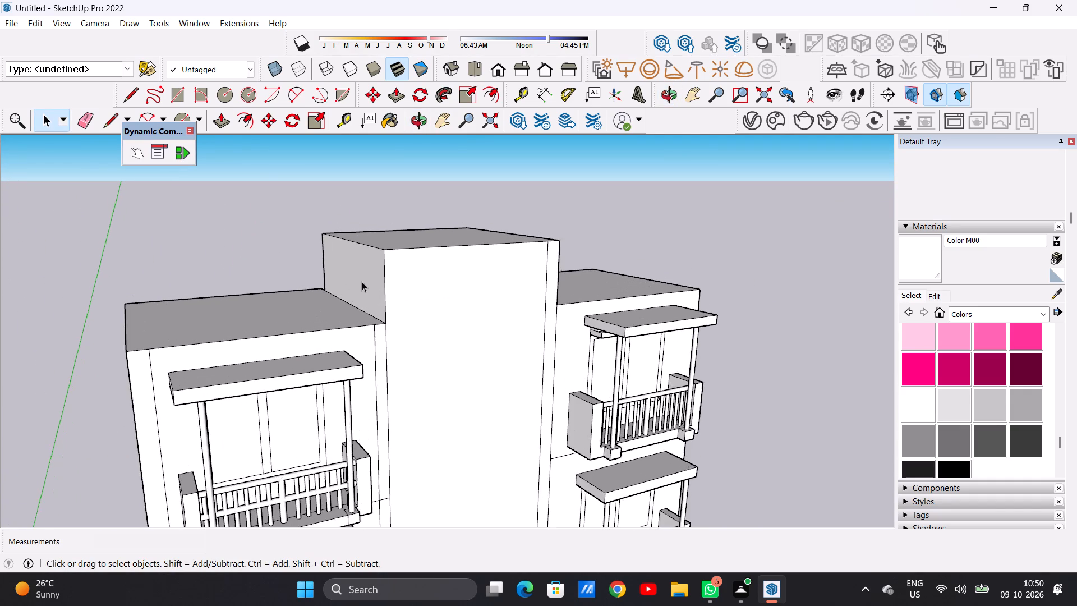
{"action": "scroll", "coordinate": [383, 283], "scroll_direction": "up", "scroll_amount": 2}
{"action": "key", "text": "p"}
{"action": "scroll", "coordinate": [373, 273], "scroll_direction": "up", "scroll_amount": 1}
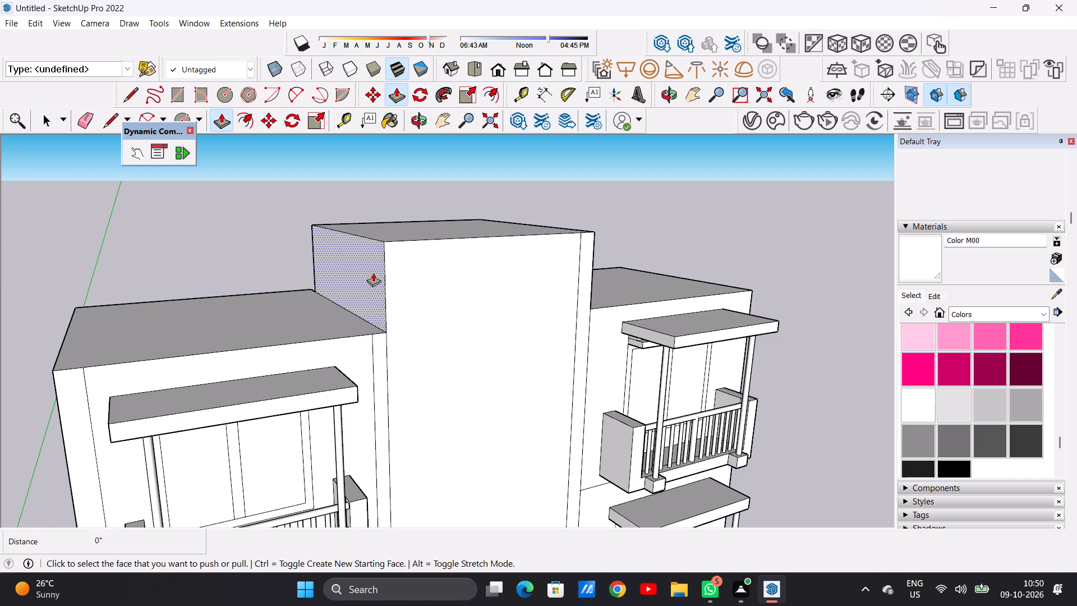
{"action": "scroll", "coordinate": [373, 273], "scroll_direction": "up", "scroll_amount": 2}
{"action": "left_click", "coordinate": [373, 273]}
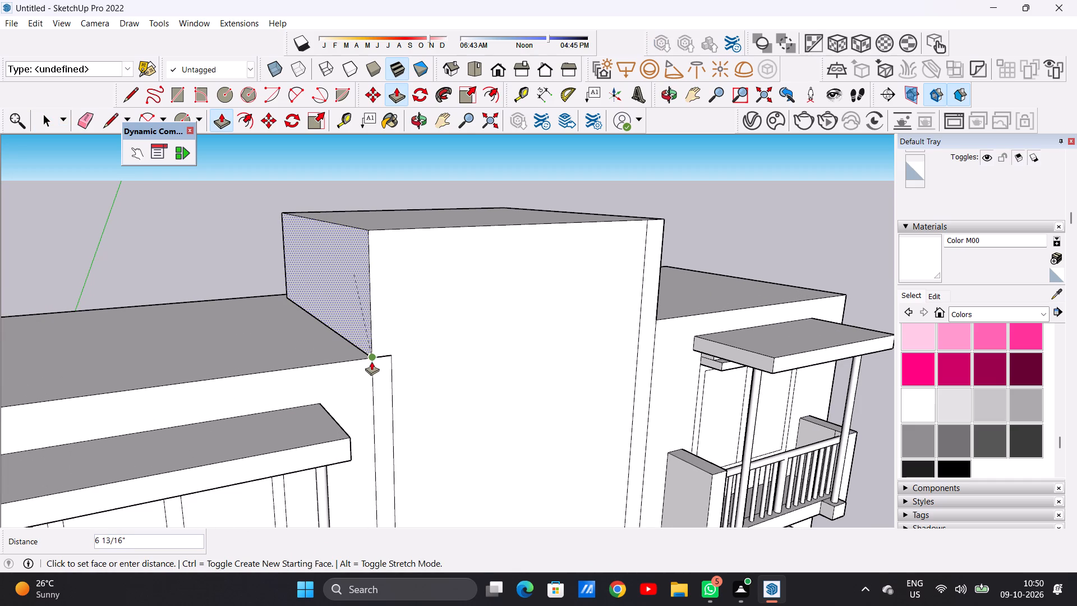
{"action": "left_click", "coordinate": [372, 360]}
{"action": "key", "text": "space"}
Draw a vertical line about 3' 4" long extending the left strip's inner line from the tower's roof level to the central block's top edge.
{"action": "scroll", "coordinate": [371, 368], "scroll_direction": "down", "scroll_amount": 13}
{"action": "middle_click_drag", "start_coordinate": [463, 366], "coordinate": [300, 349]}
{"action": "scroll", "coordinate": [382, 330], "scroll_direction": "up", "scroll_amount": 11}
{"action": "scroll", "coordinate": [348, 261], "scroll_direction": "up", "scroll_amount": 2}
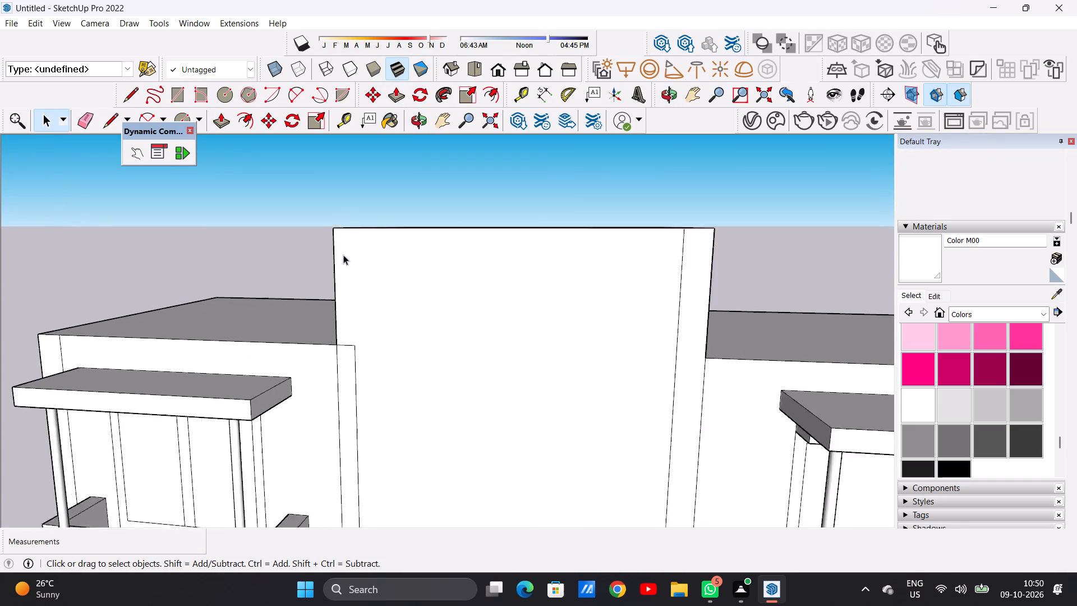
{"action": "scroll", "coordinate": [343, 255], "scroll_direction": "up", "scroll_amount": 2}
{"action": "key", "text": "l"}
{"action": "scroll", "coordinate": [395, 318], "scroll_direction": "up", "scroll_amount": 3}
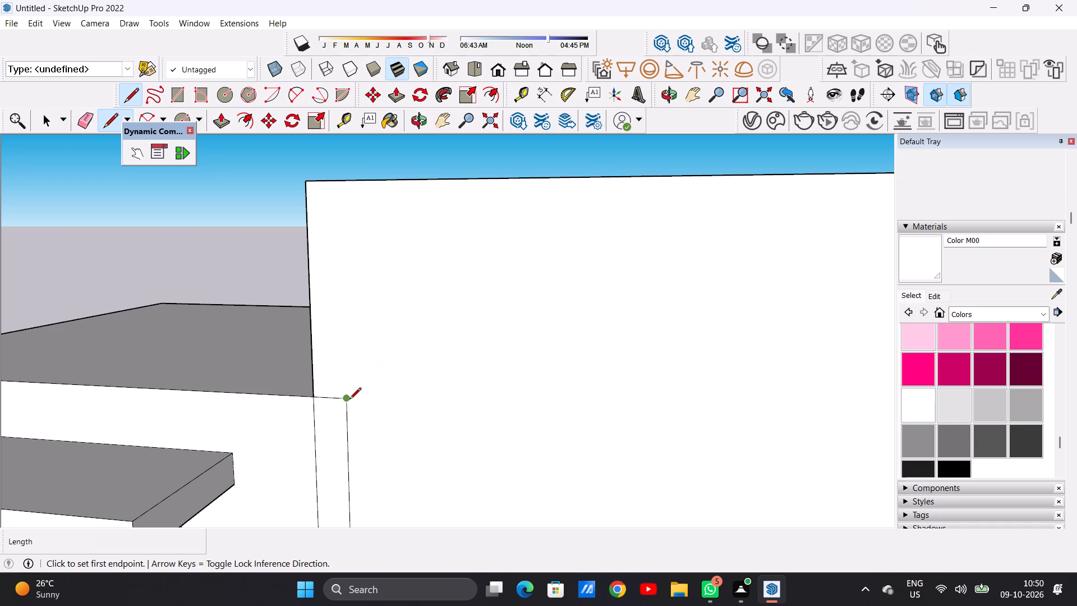
{"action": "left_click", "coordinate": [346, 398]}
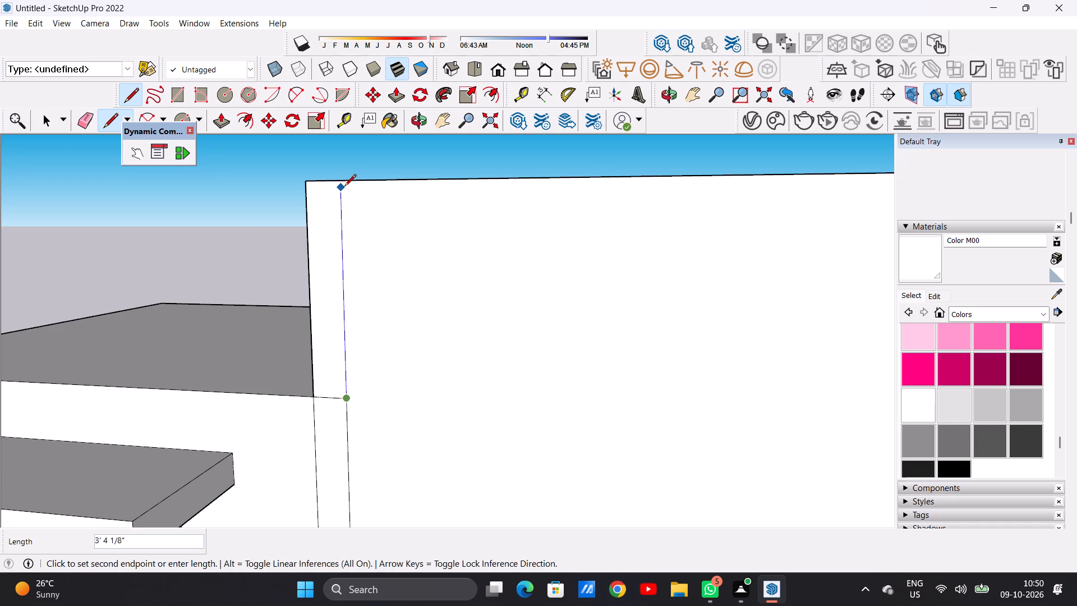
{"action": "left_click", "coordinate": [343, 181]}
{"action": "key", "text": "space"}
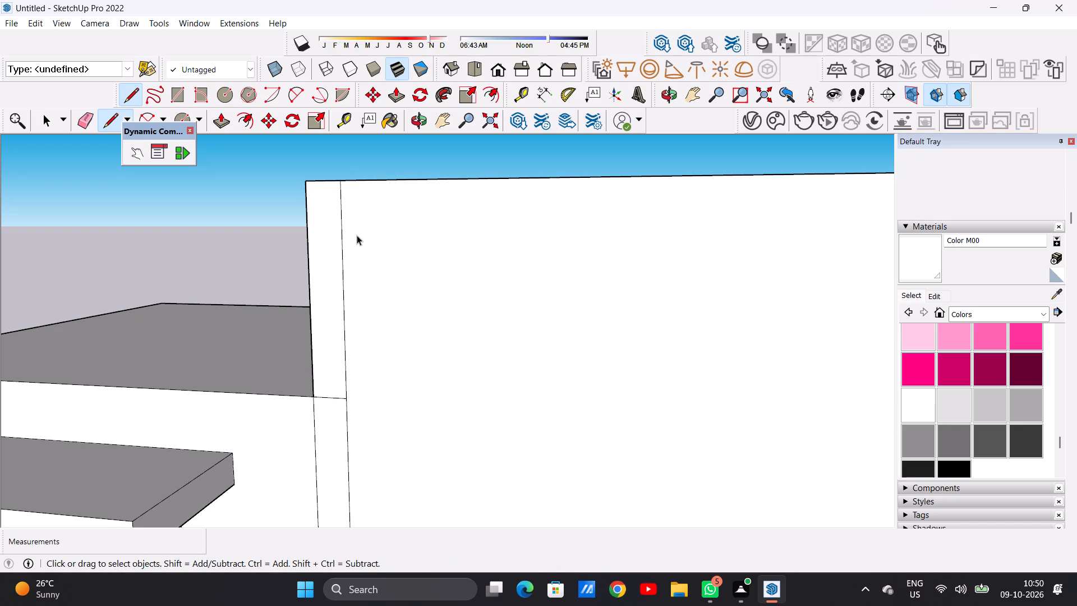
Erase the short horizontal line crossing the central facade's left strip at the tower's roof level.
{"action": "key", "text": "e"}
{"action": "left_click_drag", "start_coordinate": [328, 393], "coordinate": [328, 405]}
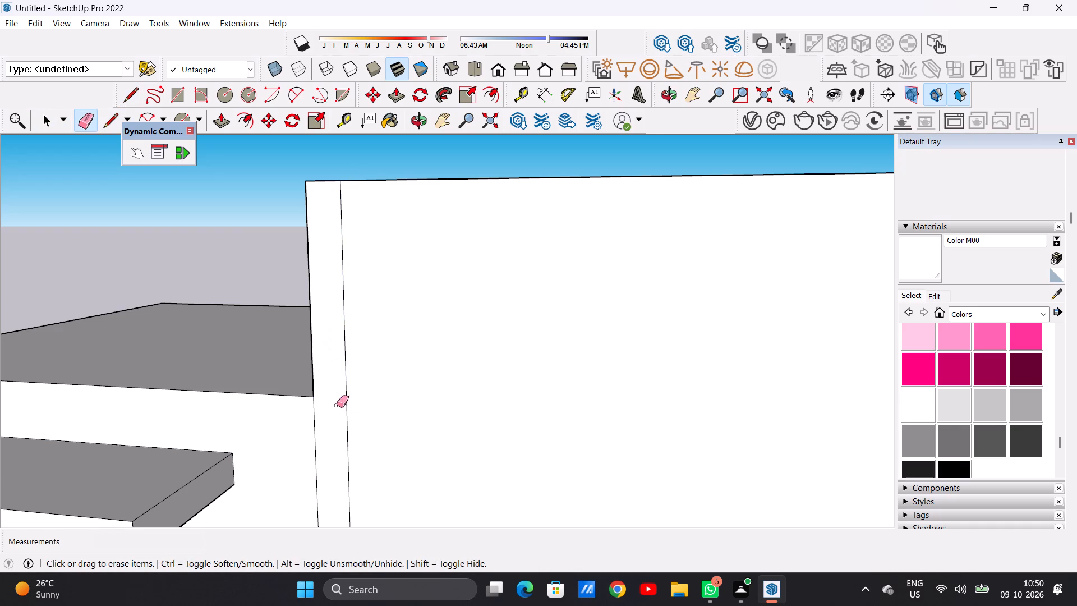
Erase the short horizontal floor-line segments crossing the left strip at the three floor levels above the ledge.
{"action": "scroll", "coordinate": [415, 392], "scroll_direction": "down", "scroll_amount": 20}
{"action": "scroll", "coordinate": [415, 392], "scroll_direction": "down", "scroll_amount": 6}
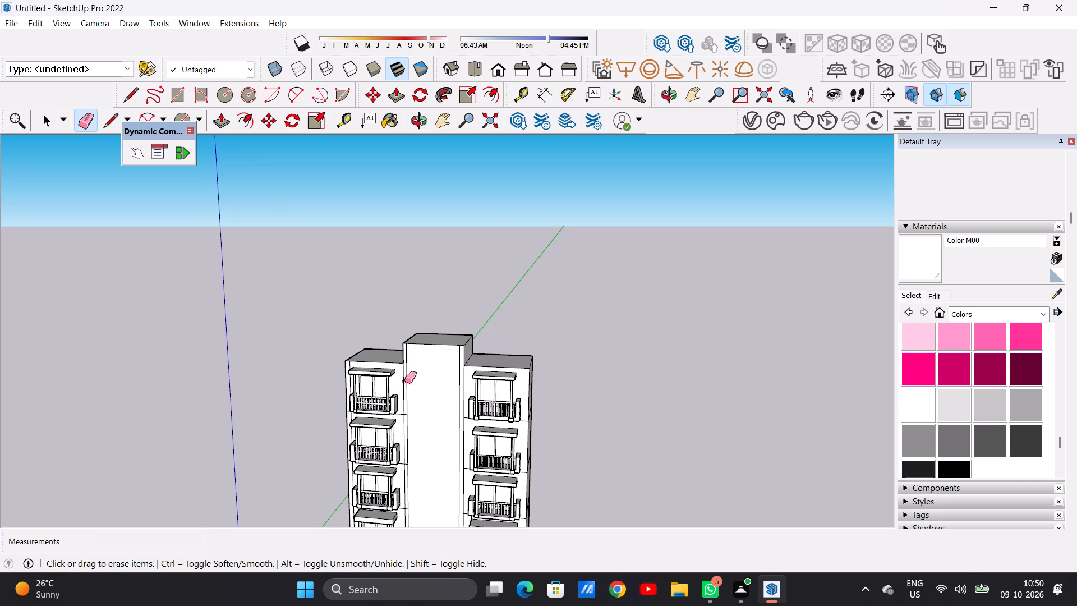
{"action": "scroll", "coordinate": [413, 347], "scroll_direction": "down", "scroll_amount": 3}
{"action": "scroll", "coordinate": [392, 506], "scroll_direction": "up", "scroll_amount": 17}
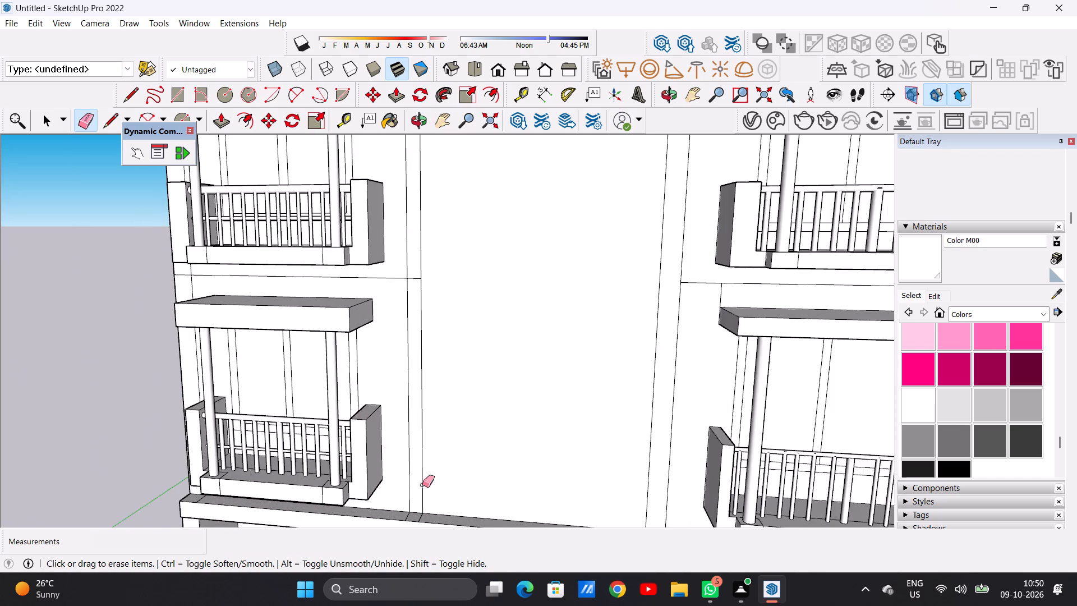
{"action": "scroll", "coordinate": [412, 485], "scroll_direction": "down", "scroll_amount": 20}
{"action": "scroll", "coordinate": [412, 485], "scroll_direction": "down", "scroll_amount": 2}
{"action": "scroll", "coordinate": [452, 458], "scroll_direction": "up", "scroll_amount": 6}
{"action": "scroll", "coordinate": [444, 350], "scroll_direction": "up", "scroll_amount": 5}
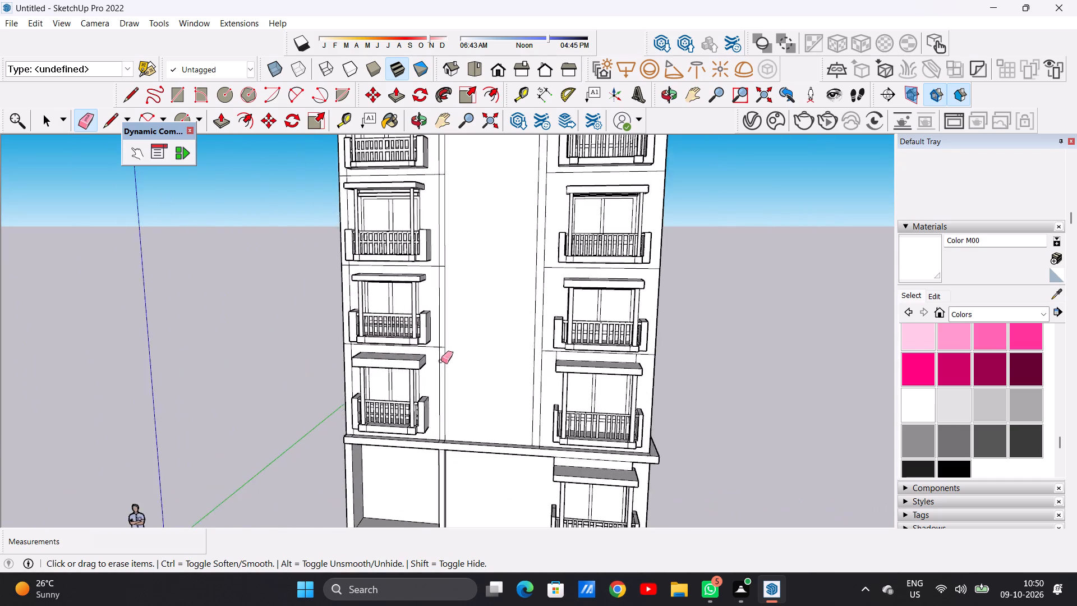
{"action": "scroll", "coordinate": [442, 425], "scroll_direction": "down", "scroll_amount": 8}
{"action": "scroll", "coordinate": [435, 277], "scroll_direction": "up", "scroll_amount": 20}
{"action": "scroll", "coordinate": [463, 361], "scroll_direction": "down", "scroll_amount": 1}
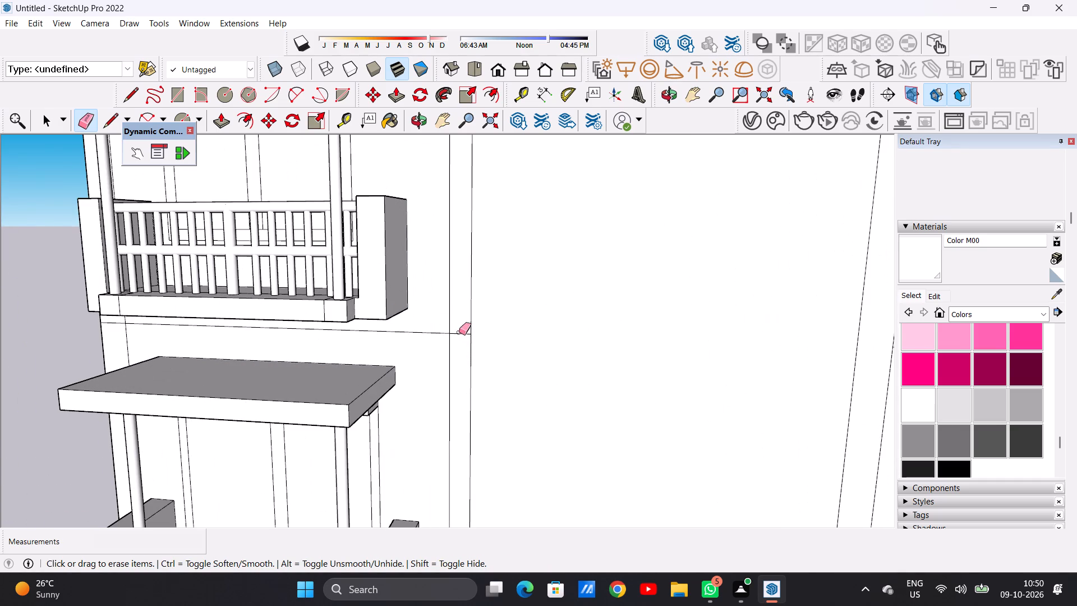
{"action": "left_click_drag", "start_coordinate": [459, 329], "coordinate": [462, 344]}
{"action": "scroll", "coordinate": [459, 324], "scroll_direction": "down", "scroll_amount": 12}
{"action": "scroll", "coordinate": [457, 431], "scroll_direction": "up", "scroll_amount": 12}
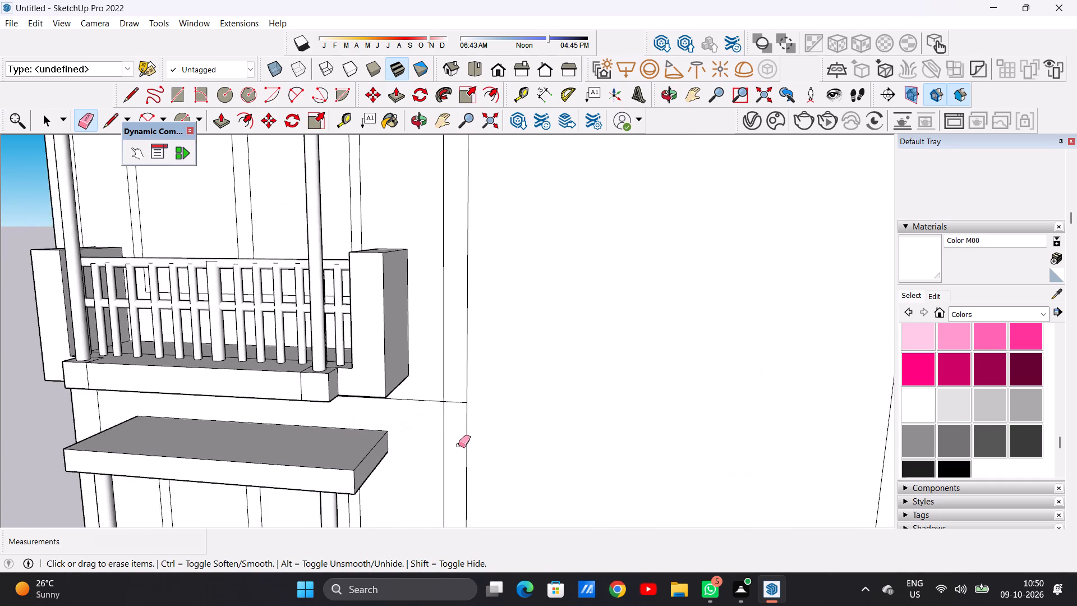
{"action": "scroll", "coordinate": [458, 445], "scroll_direction": "up", "scroll_amount": 4}
{"action": "left_click_drag", "start_coordinate": [461, 377], "coordinate": [462, 390]}
{"action": "scroll", "coordinate": [459, 379], "scroll_direction": "down", "scroll_amount": 18}
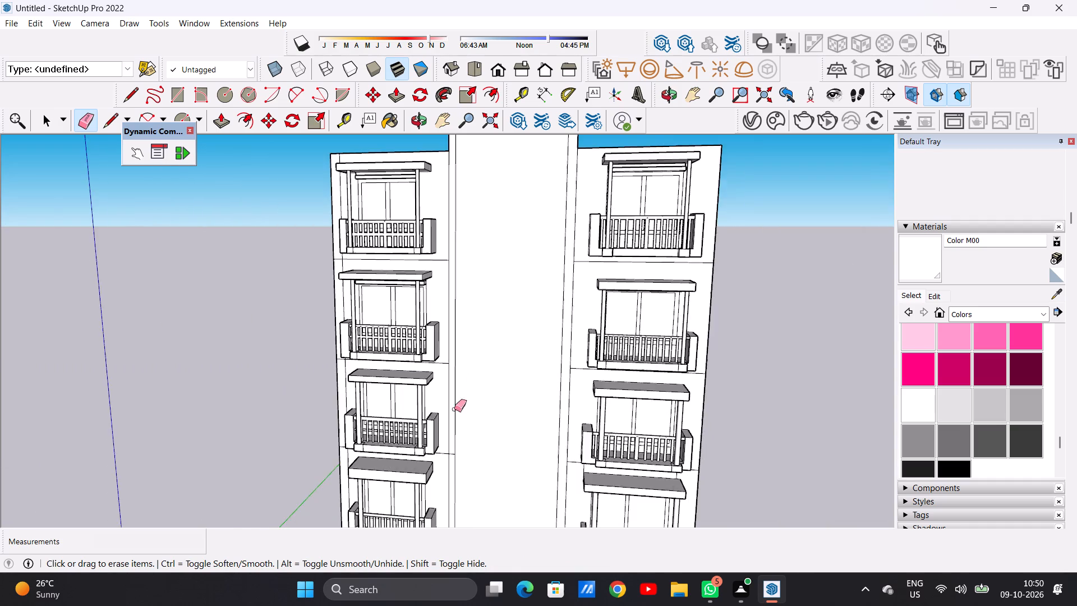
{"action": "scroll", "coordinate": [456, 479], "scroll_direction": "up", "scroll_amount": 12}
{"action": "left_click_drag", "start_coordinate": [455, 378], "coordinate": [455, 395]}
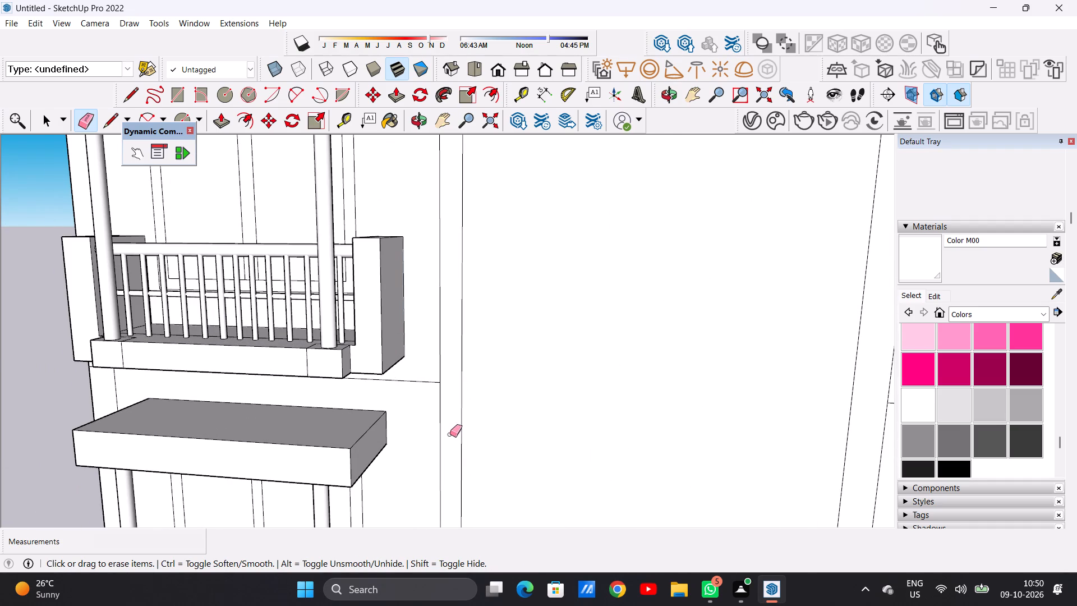
{"action": "scroll", "coordinate": [454, 446], "scroll_direction": "down", "scroll_amount": 20}
{"action": "scroll", "coordinate": [454, 446], "scroll_direction": "down", "scroll_amount": 5}
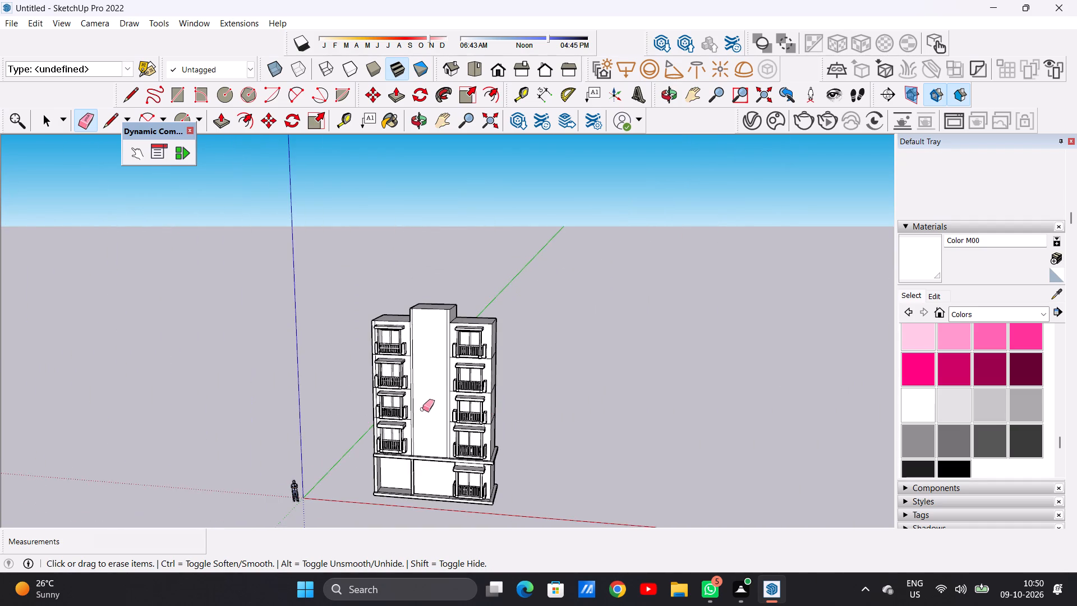
Push/Pull the central block's top face upward 3' 3 7/16" above the two towers.
{"action": "middle_click_drag", "start_coordinate": [423, 408], "coordinate": [497, 396]}
{"action": "scroll", "coordinate": [424, 316], "scroll_direction": "up", "scroll_amount": 2}
{"action": "scroll", "coordinate": [424, 316], "scroll_direction": "down", "scroll_amount": 1}
{"action": "scroll", "coordinate": [424, 316], "scroll_direction": "up", "scroll_amount": 7}
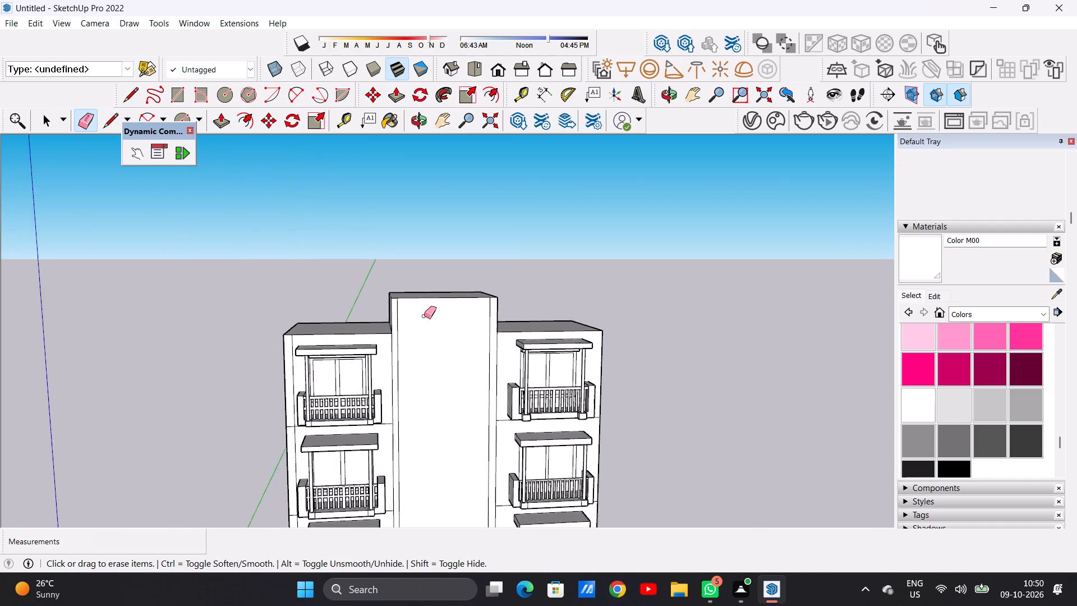
{"action": "scroll", "coordinate": [424, 316], "scroll_direction": "up", "scroll_amount": 2}
{"action": "key", "text": "space"}
{"action": "middle_click_drag", "start_coordinate": [439, 343], "coordinate": [399, 360]}
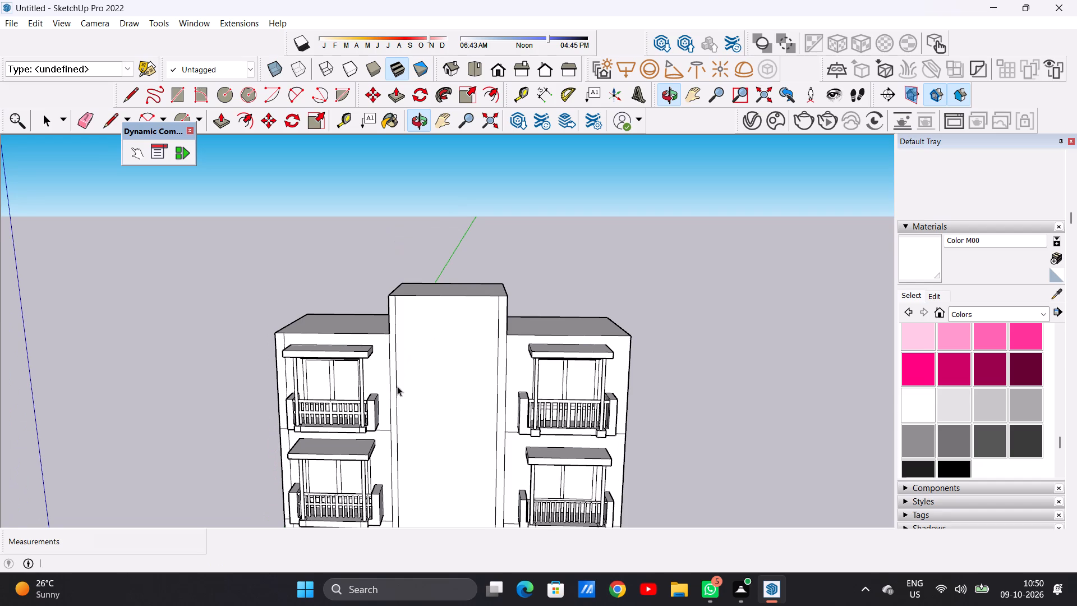
{"action": "scroll", "coordinate": [336, 333], "scroll_direction": "down", "scroll_amount": 9}
{"action": "scroll", "coordinate": [395, 337], "scroll_direction": "up", "scroll_amount": 7}
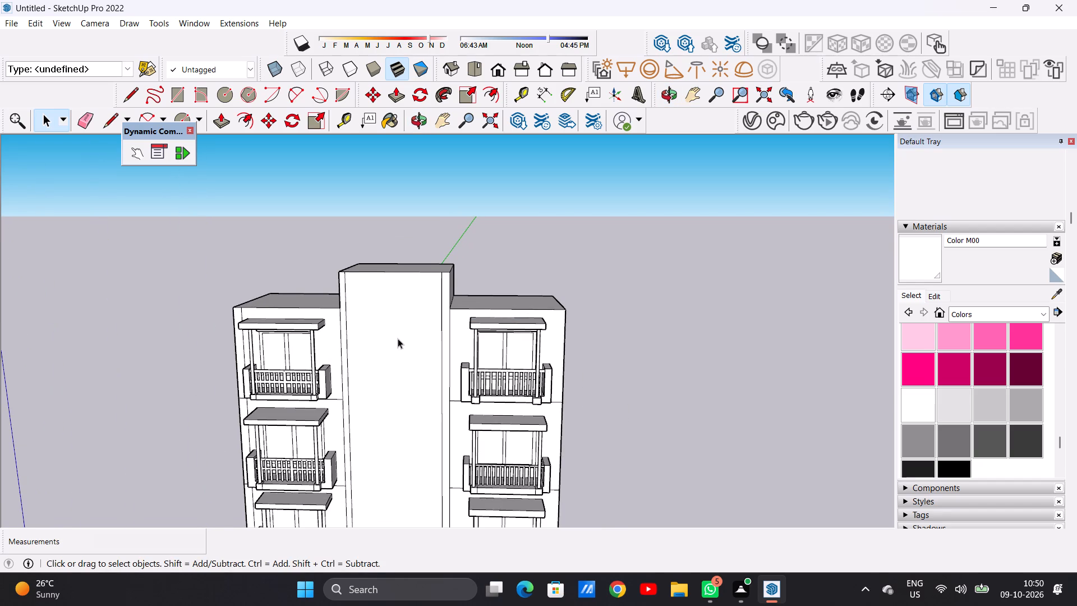
{"action": "middle_click_drag", "start_coordinate": [408, 322], "coordinate": [393, 375]}
{"action": "scroll", "coordinate": [403, 263], "scroll_direction": "up", "scroll_amount": 3}
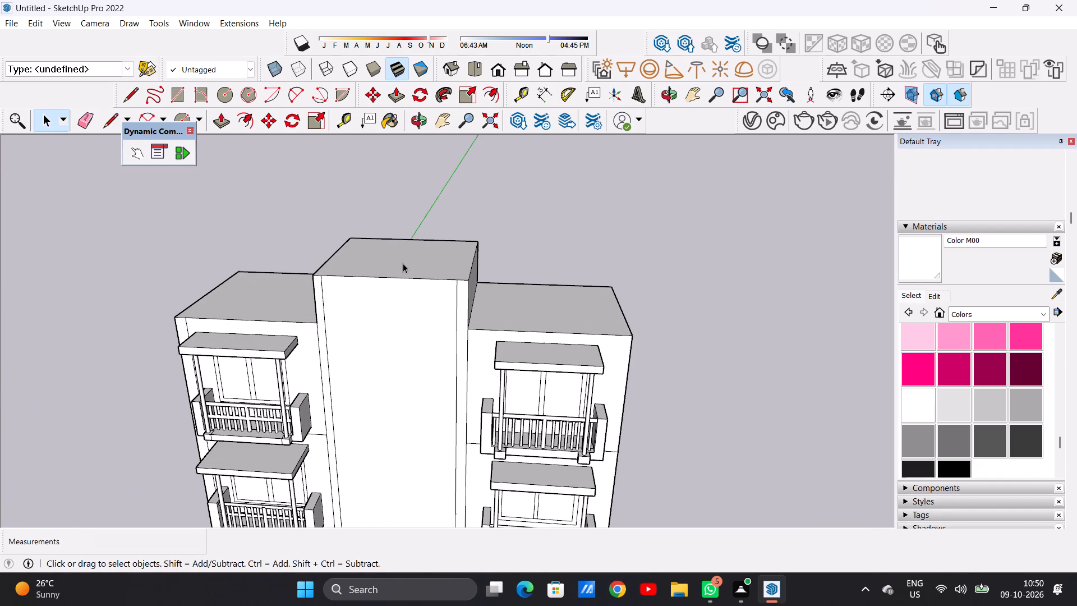
{"action": "key", "text": "p"}
{"action": "left_click", "coordinate": [397, 258]}
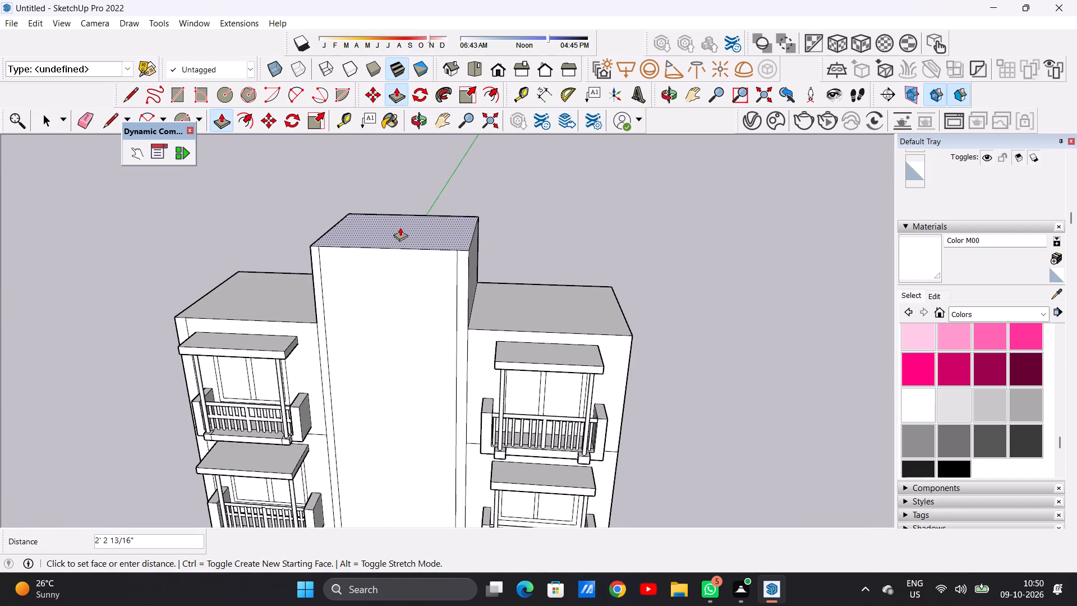
{"action": "left_click", "coordinate": [399, 213]}
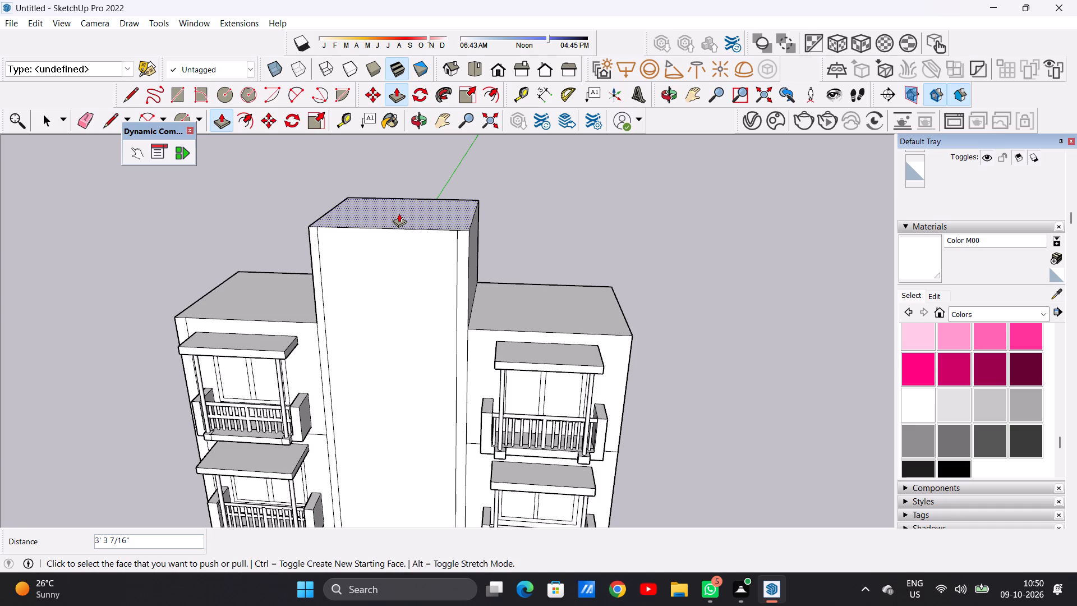
{"action": "key", "text": "space"}
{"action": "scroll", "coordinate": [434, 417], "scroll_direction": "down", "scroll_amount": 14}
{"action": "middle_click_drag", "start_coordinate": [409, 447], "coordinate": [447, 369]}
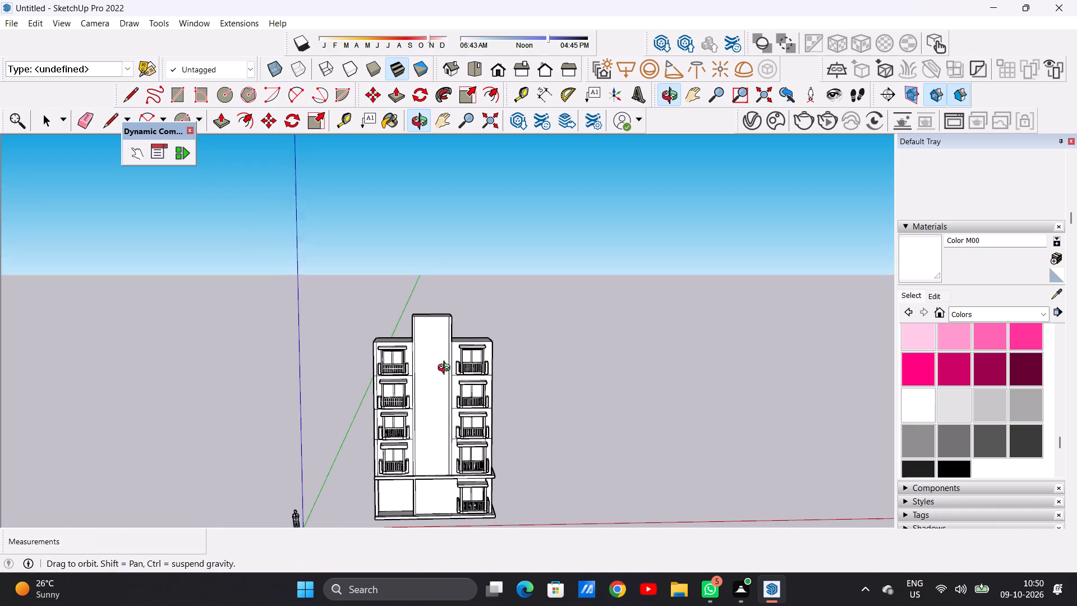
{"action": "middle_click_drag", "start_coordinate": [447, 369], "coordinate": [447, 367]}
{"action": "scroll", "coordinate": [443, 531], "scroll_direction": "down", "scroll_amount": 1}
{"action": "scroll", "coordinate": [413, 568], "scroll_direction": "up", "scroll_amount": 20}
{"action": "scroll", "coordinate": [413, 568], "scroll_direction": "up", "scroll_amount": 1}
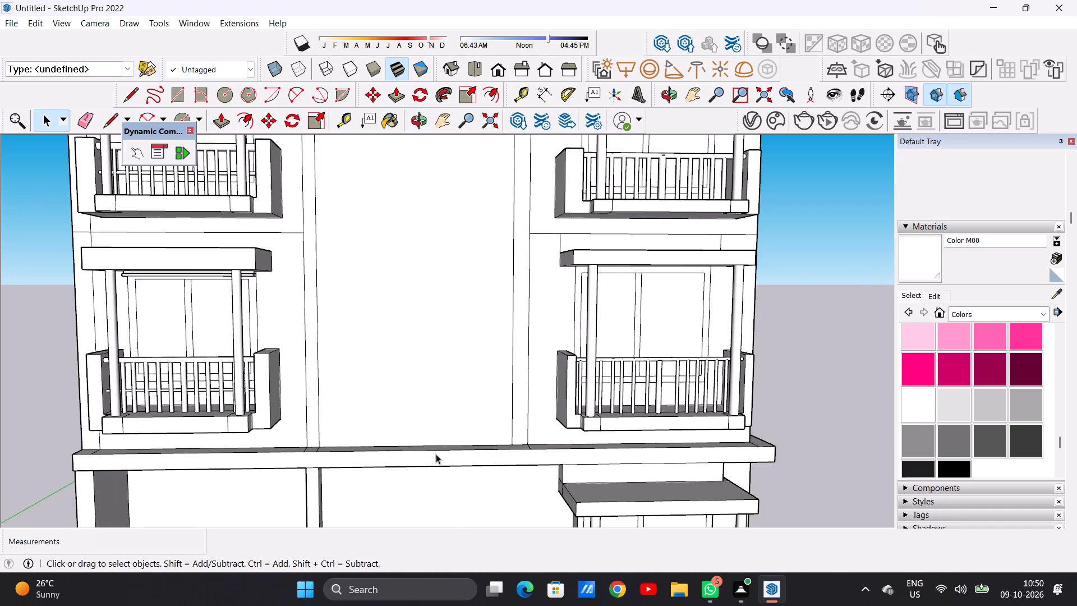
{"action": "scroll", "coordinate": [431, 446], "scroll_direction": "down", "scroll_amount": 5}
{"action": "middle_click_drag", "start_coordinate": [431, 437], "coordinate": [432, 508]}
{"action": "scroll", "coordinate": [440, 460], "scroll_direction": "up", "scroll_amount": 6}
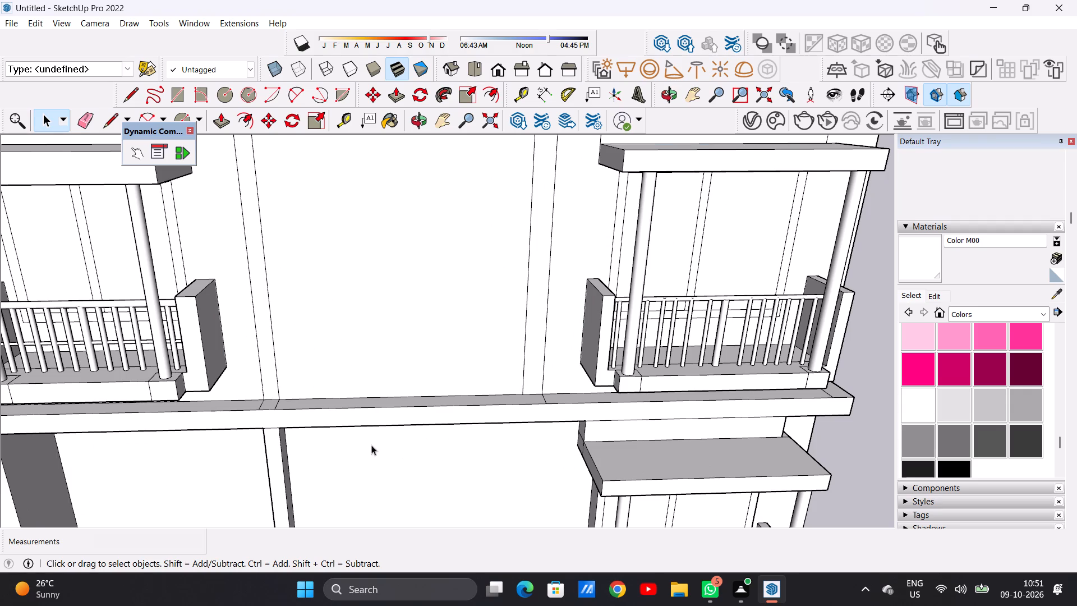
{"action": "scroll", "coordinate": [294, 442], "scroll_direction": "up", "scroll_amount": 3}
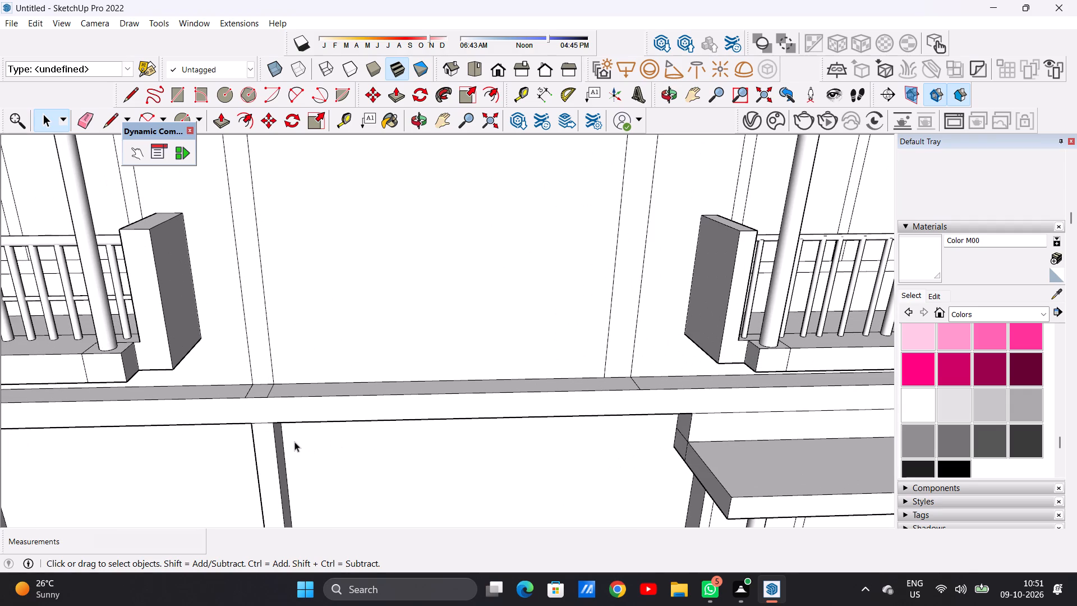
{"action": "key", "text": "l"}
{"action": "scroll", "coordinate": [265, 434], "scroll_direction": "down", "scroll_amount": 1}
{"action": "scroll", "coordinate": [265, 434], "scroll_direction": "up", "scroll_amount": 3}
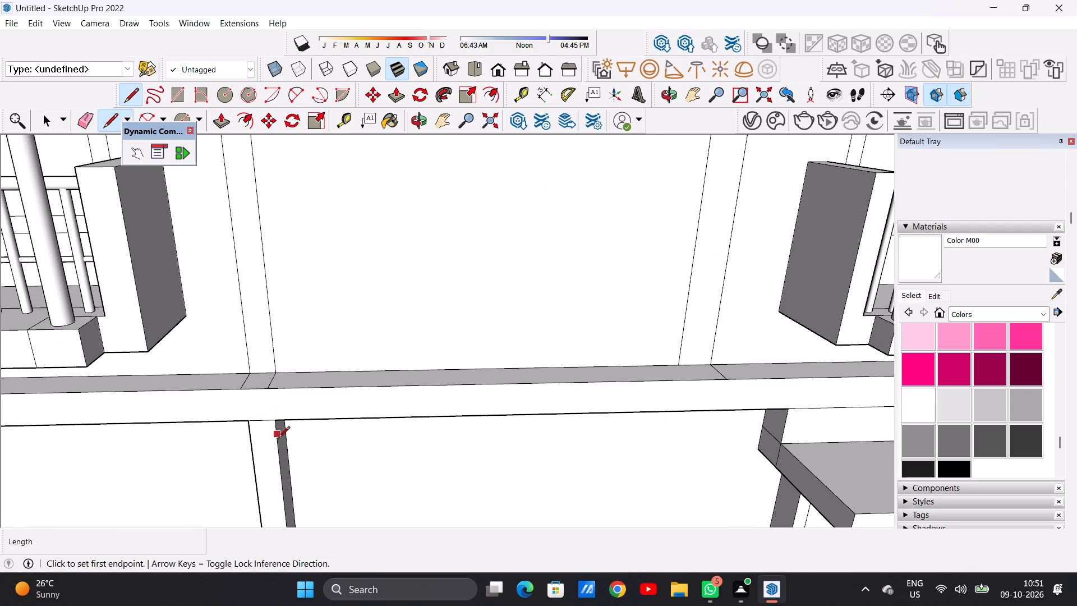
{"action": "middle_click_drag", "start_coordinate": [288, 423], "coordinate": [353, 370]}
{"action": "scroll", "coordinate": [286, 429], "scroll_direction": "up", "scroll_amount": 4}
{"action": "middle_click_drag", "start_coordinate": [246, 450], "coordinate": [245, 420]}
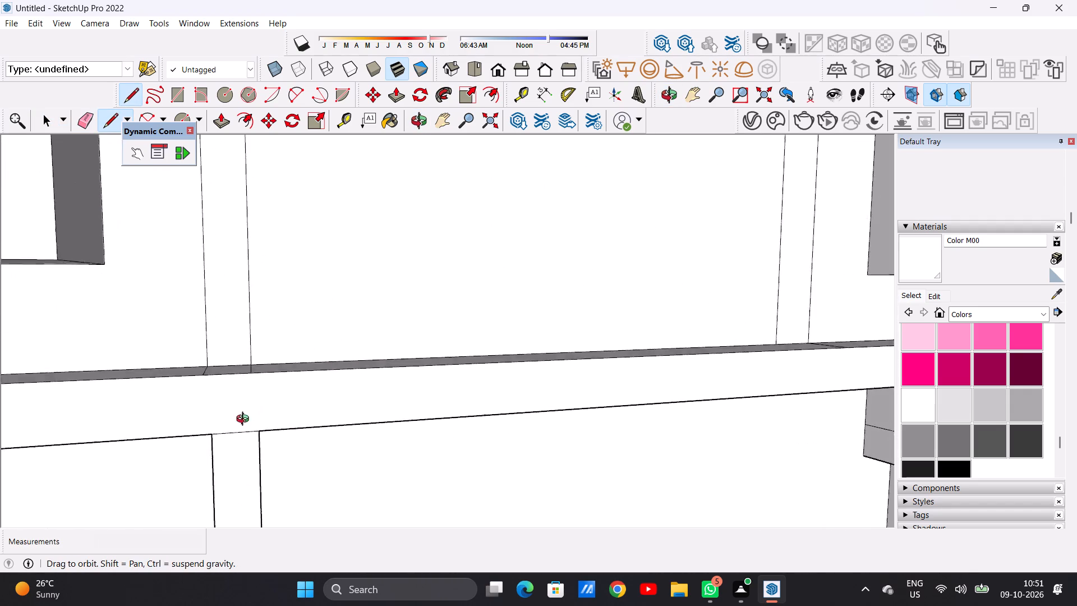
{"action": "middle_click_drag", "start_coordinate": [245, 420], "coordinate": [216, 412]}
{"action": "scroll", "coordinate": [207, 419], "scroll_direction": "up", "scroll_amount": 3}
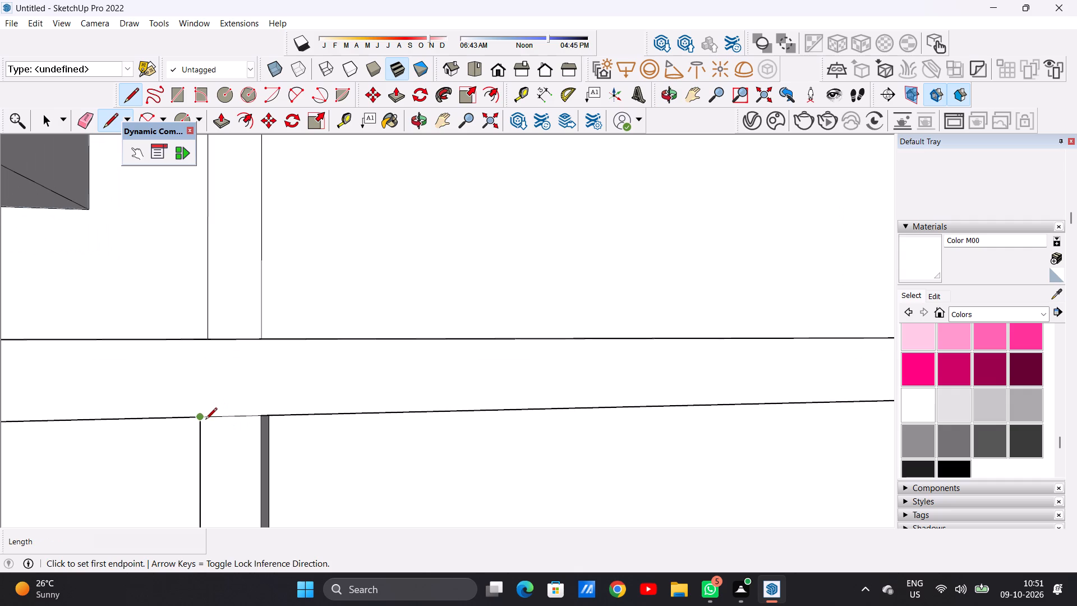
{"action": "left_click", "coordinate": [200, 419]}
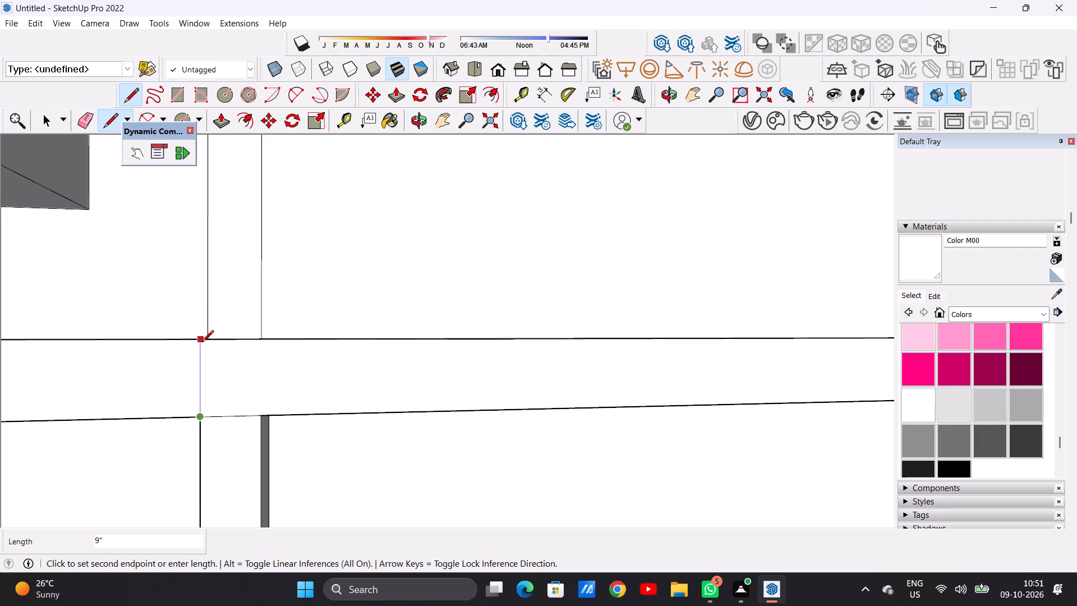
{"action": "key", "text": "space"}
Draw a 9" vertical line across the ledge's front face, rising from the inner front corner of the column beside the ground-floor recess.
{"action": "scroll", "coordinate": [319, 474], "scroll_direction": "down", "scroll_amount": 18}
{"action": "middle_click_drag", "start_coordinate": [399, 471], "coordinate": [279, 470]}
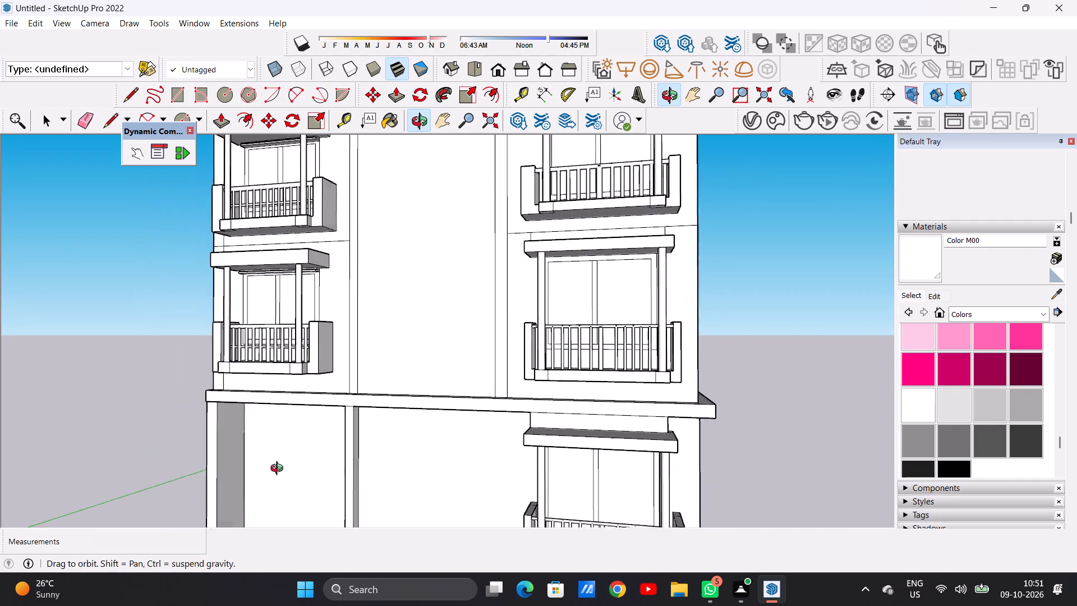
{"action": "middle_click_drag", "start_coordinate": [279, 470], "coordinate": [219, 467]}
{"action": "scroll", "coordinate": [366, 426], "scroll_direction": "up", "scroll_amount": 7}
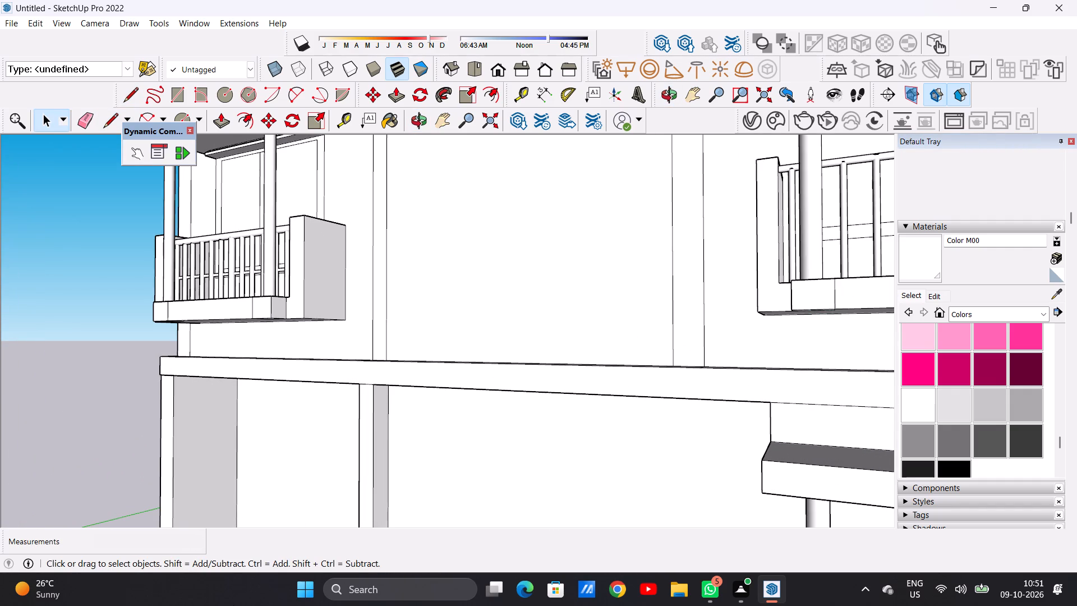
{"action": "scroll", "coordinate": [365, 374], "scroll_direction": "up", "scroll_amount": 2}
{"action": "scroll", "coordinate": [365, 374], "scroll_direction": "down", "scroll_amount": 1}
{"action": "scroll", "coordinate": [365, 374], "scroll_direction": "up", "scroll_amount": 2}
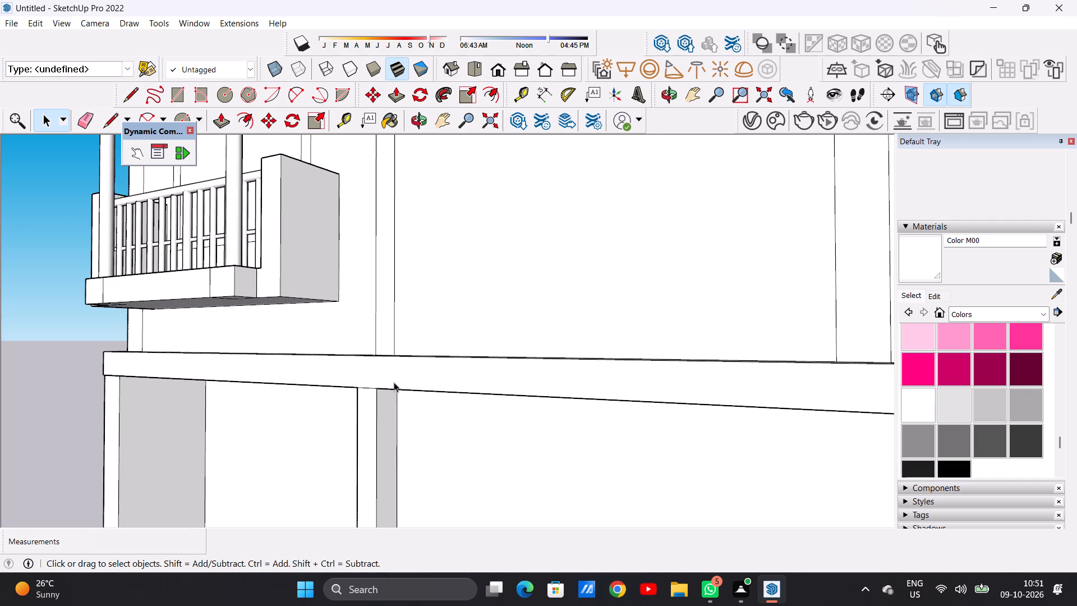
{"action": "scroll", "coordinate": [374, 396], "scroll_direction": "up", "scroll_amount": 1}
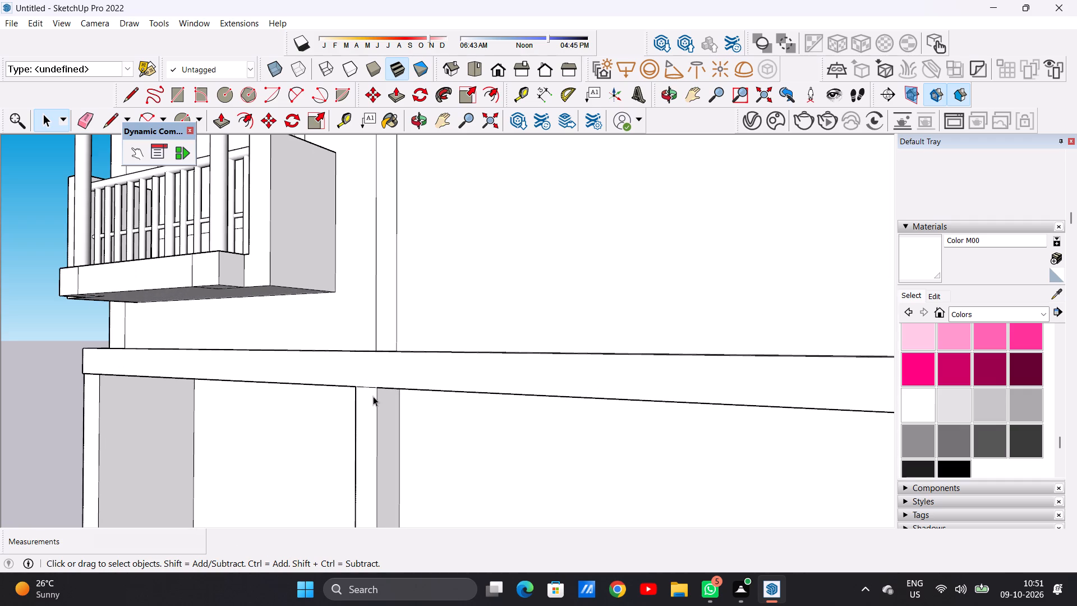
{"action": "key", "text": "l"}
{"action": "left_click", "coordinate": [378, 386]}
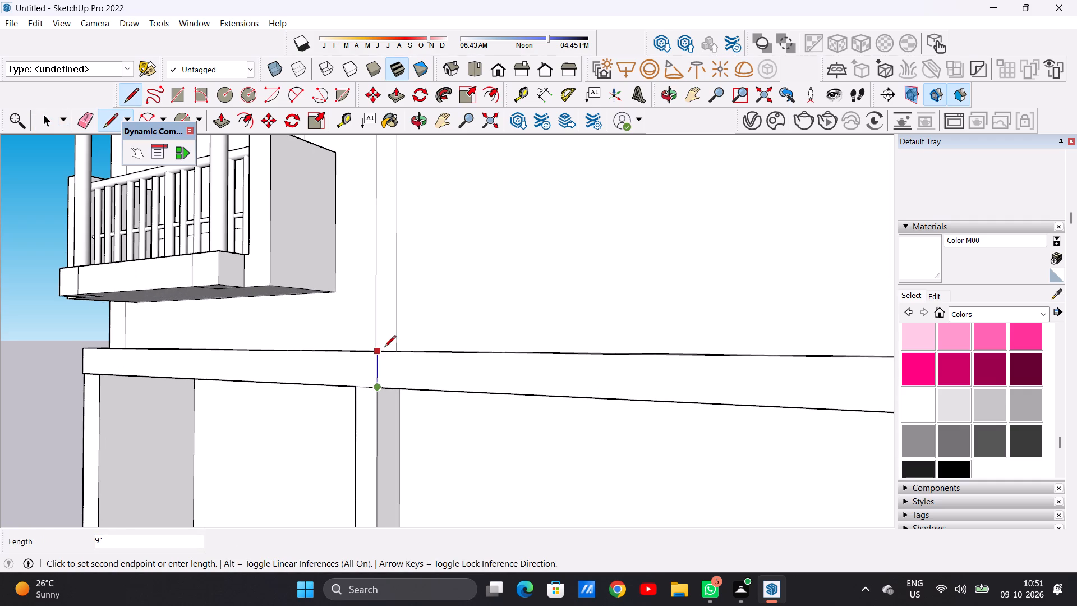
{"action": "left_click", "coordinate": [384, 348]}
Draw a 9" vertical line down the ledge's front face, continuing the outer line of the central facade's right strip.
{"action": "scroll", "coordinate": [409, 379], "scroll_direction": "down", "scroll_amount": 14}
{"action": "middle_click_drag", "start_coordinate": [471, 381], "coordinate": [585, 381]}
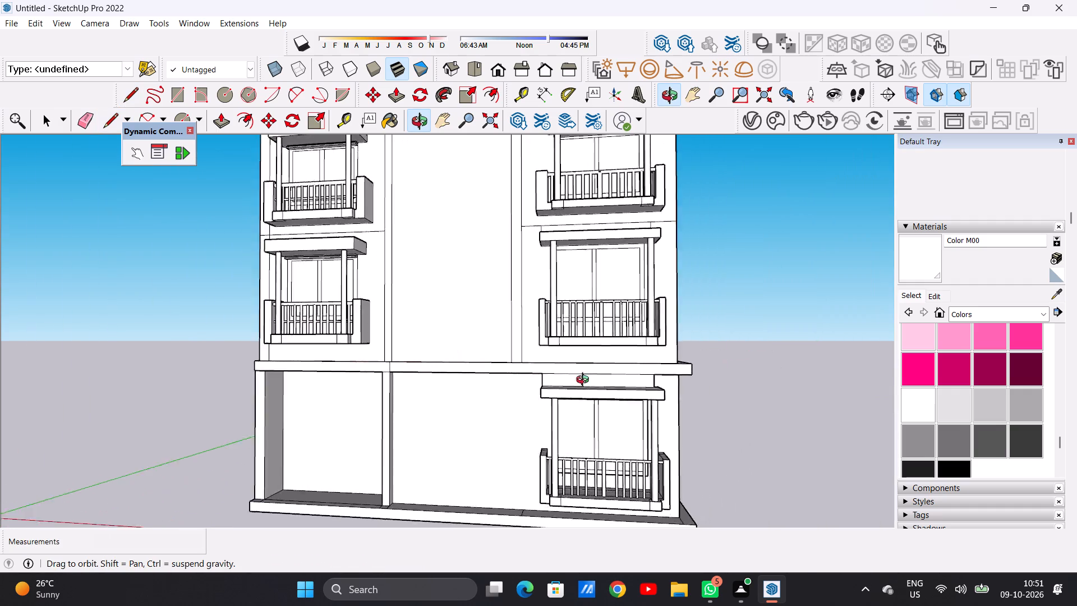
{"action": "middle_click_drag", "start_coordinate": [585, 381], "coordinate": [705, 366]}
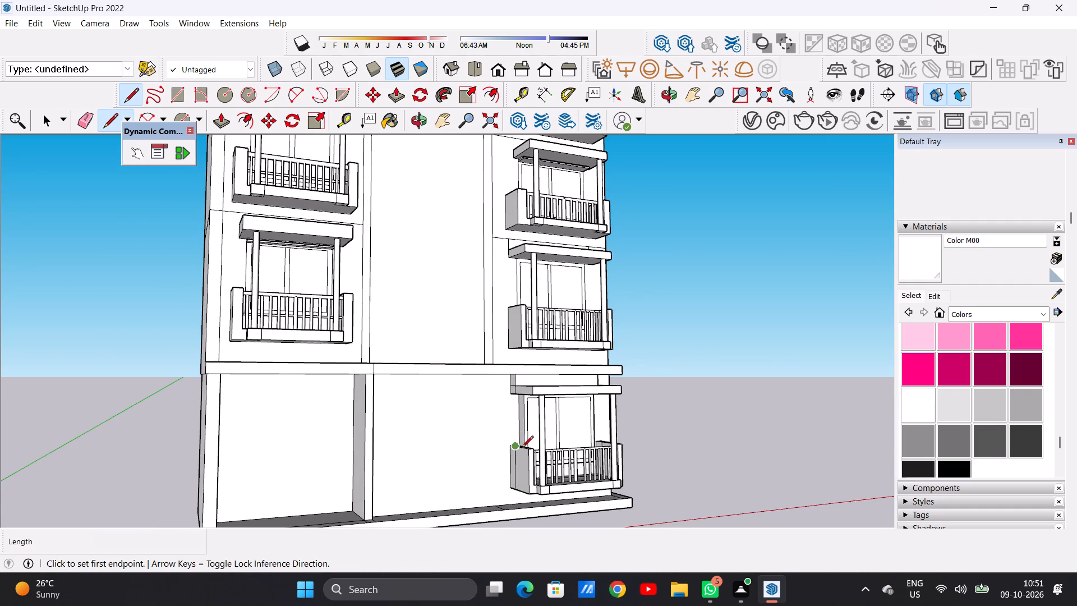
{"action": "scroll", "coordinate": [488, 369], "scroll_direction": "up", "scroll_amount": 7}
{"action": "middle_click_drag", "start_coordinate": [493, 368], "coordinate": [390, 469]}
{"action": "scroll", "coordinate": [516, 366], "scroll_direction": "up", "scroll_amount": 3}
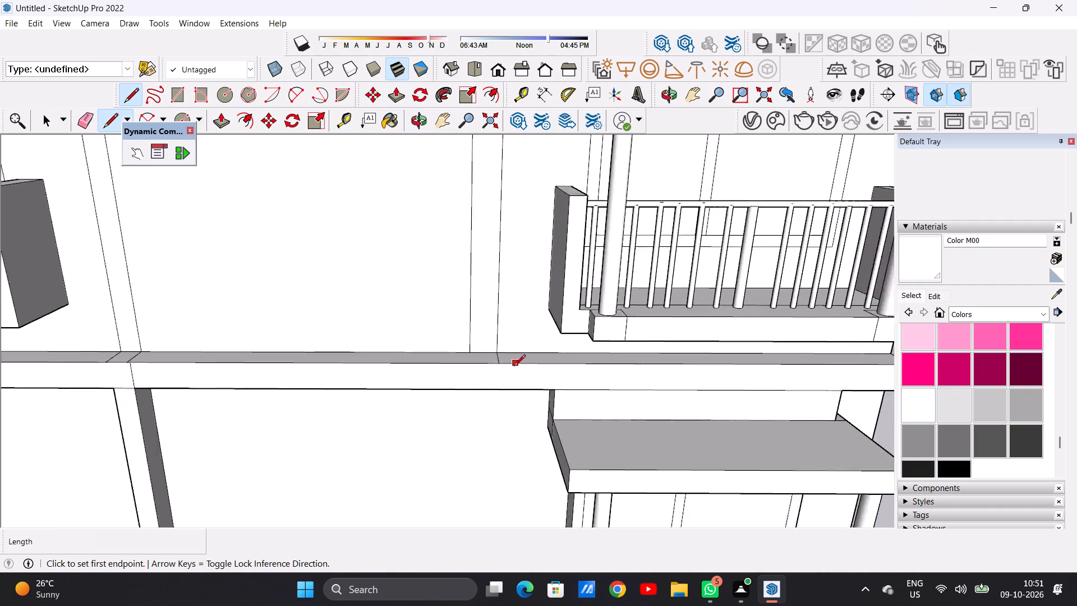
{"action": "scroll", "coordinate": [514, 367], "scroll_direction": "up", "scroll_amount": 5}
{"action": "left_click", "coordinate": [494, 358]}
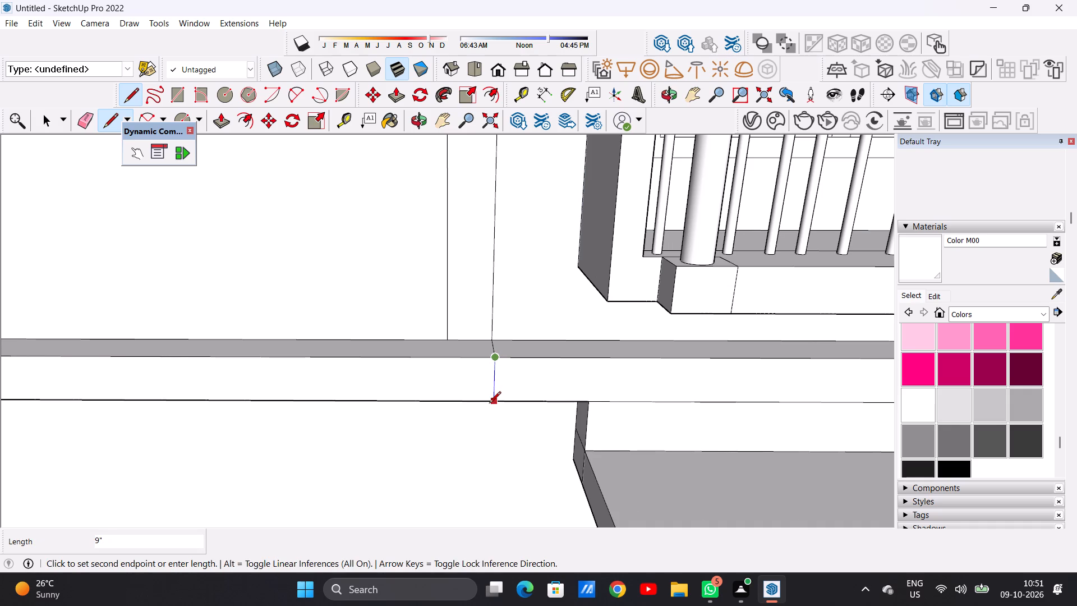
{"action": "left_click", "coordinate": [489, 404]}
{"action": "key", "text": "space"}
Push/Pull the ledge's front face between the two vertical lines back about 9 3/4", flush with the central wall.
{"action": "scroll", "coordinate": [490, 435], "scroll_direction": "down", "scroll_amount": 12}
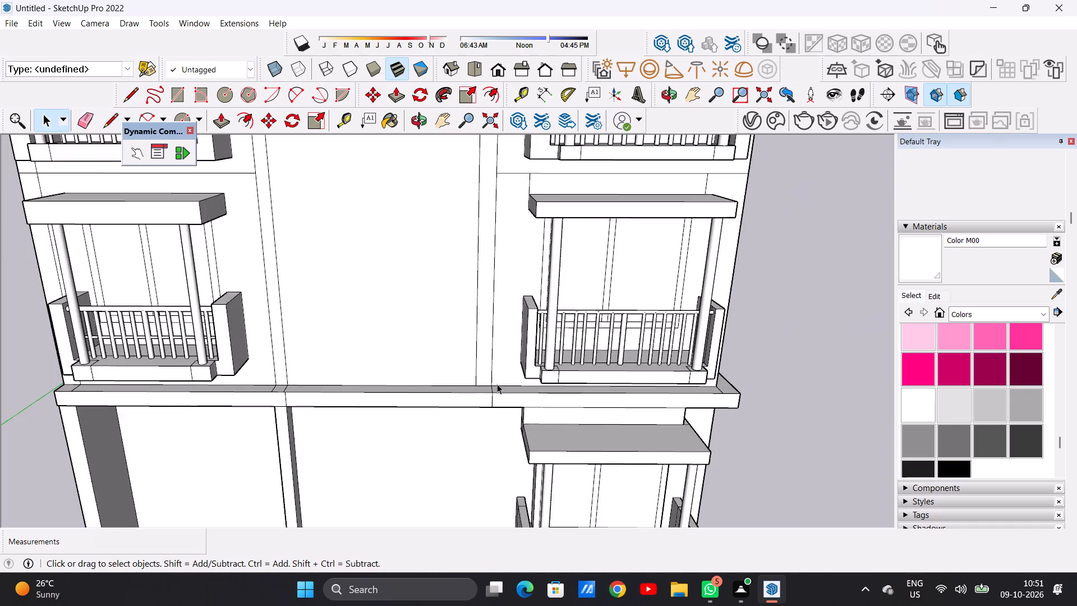
{"action": "middle_click_drag", "start_coordinate": [498, 421], "coordinate": [434, 407]}
{"action": "scroll", "coordinate": [440, 406], "scroll_direction": "up", "scroll_amount": 5}
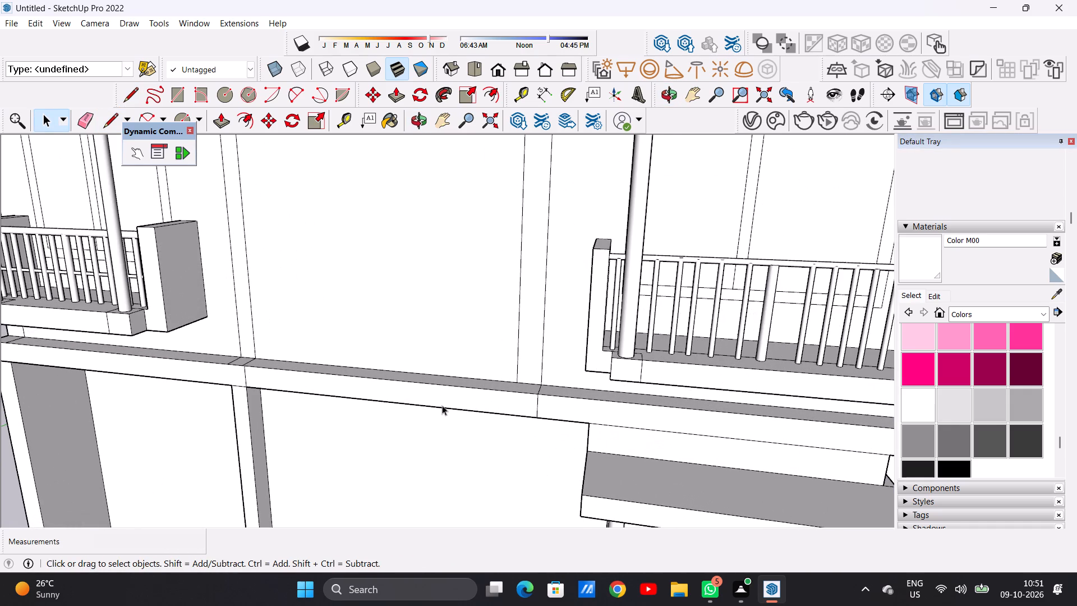
{"action": "key", "text": "p"}
{"action": "left_click", "coordinate": [468, 394]}
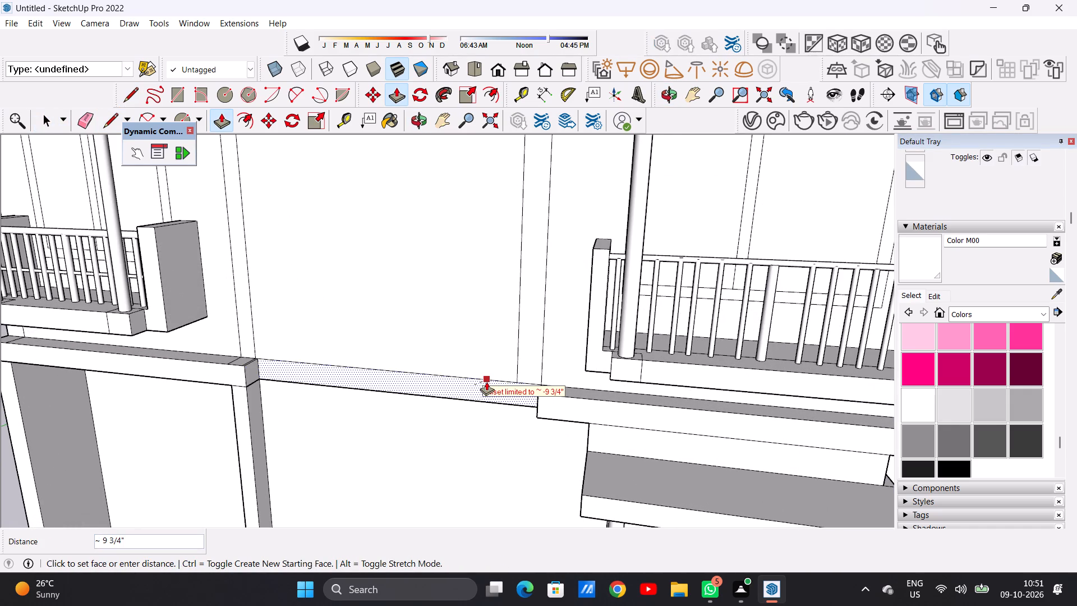
{"action": "left_click", "coordinate": [540, 384]}
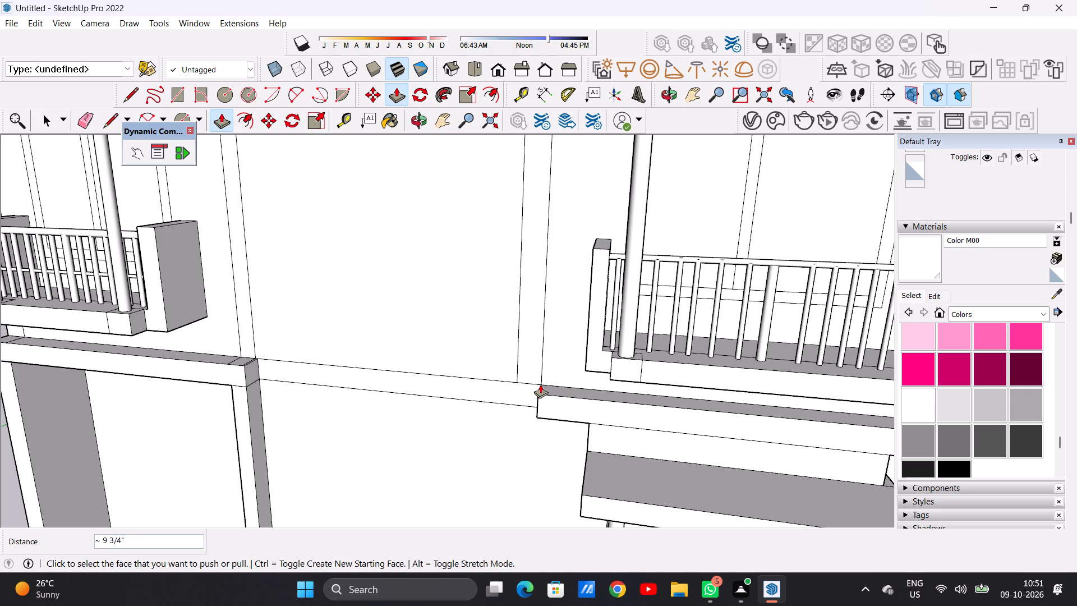
{"action": "key", "text": "space"}
Draw a vertical line about 10' long extending the right strip's outer line from the ledge's underside down to the base slab.
{"action": "scroll", "coordinate": [508, 462], "scroll_direction": "down", "scroll_amount": 17}
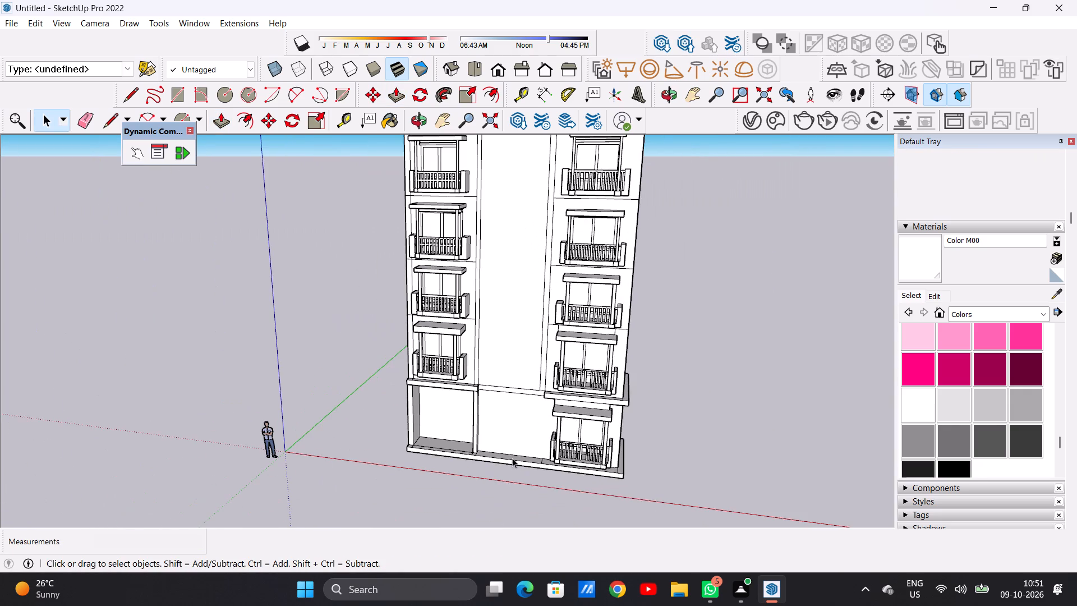
{"action": "middle_click_drag", "start_coordinate": [509, 454], "coordinate": [529, 394]}
{"action": "scroll", "coordinate": [497, 454], "scroll_direction": "up", "scroll_amount": 6}
{"action": "middle_click_drag", "start_coordinate": [488, 453], "coordinate": [389, 453]}
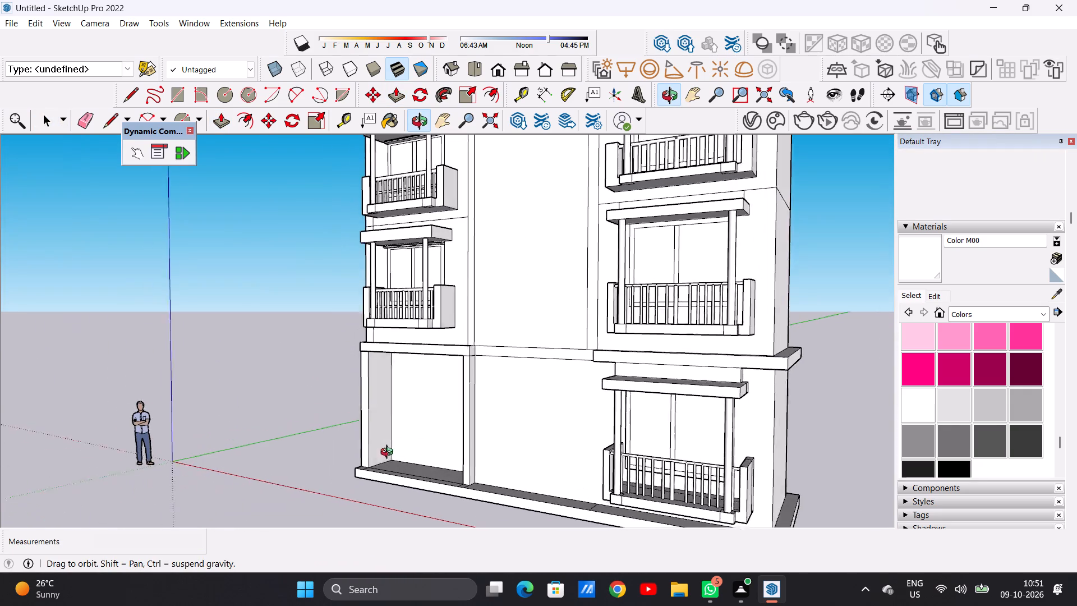
{"action": "middle_click_drag", "start_coordinate": [389, 453], "coordinate": [521, 451]}
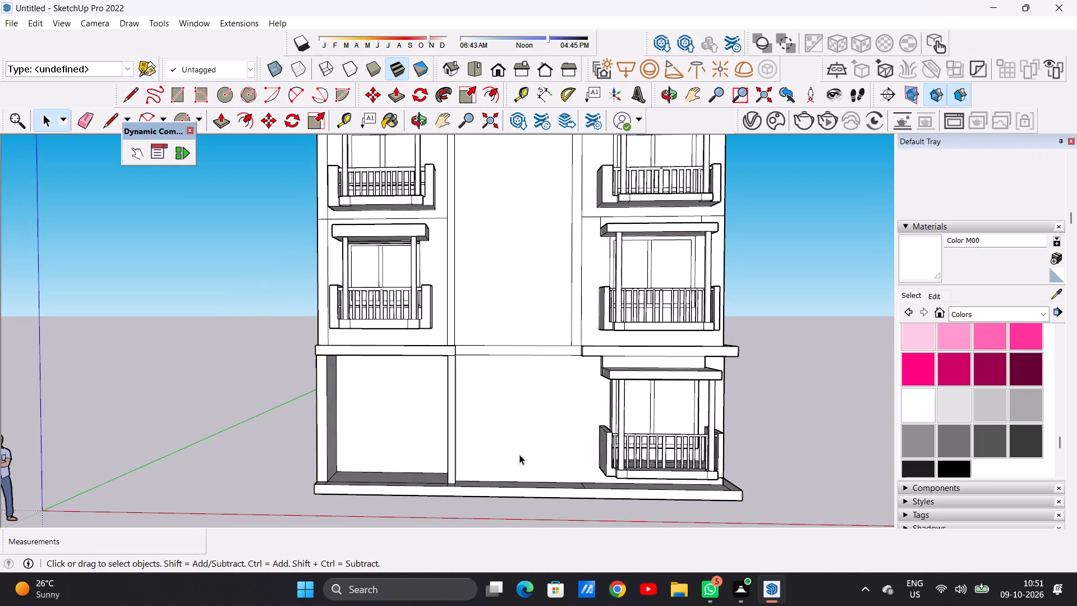
{"action": "scroll", "coordinate": [524, 481], "scroll_direction": "down", "scroll_amount": 3}
{"action": "scroll", "coordinate": [567, 446], "scroll_direction": "up", "scroll_amount": 2}
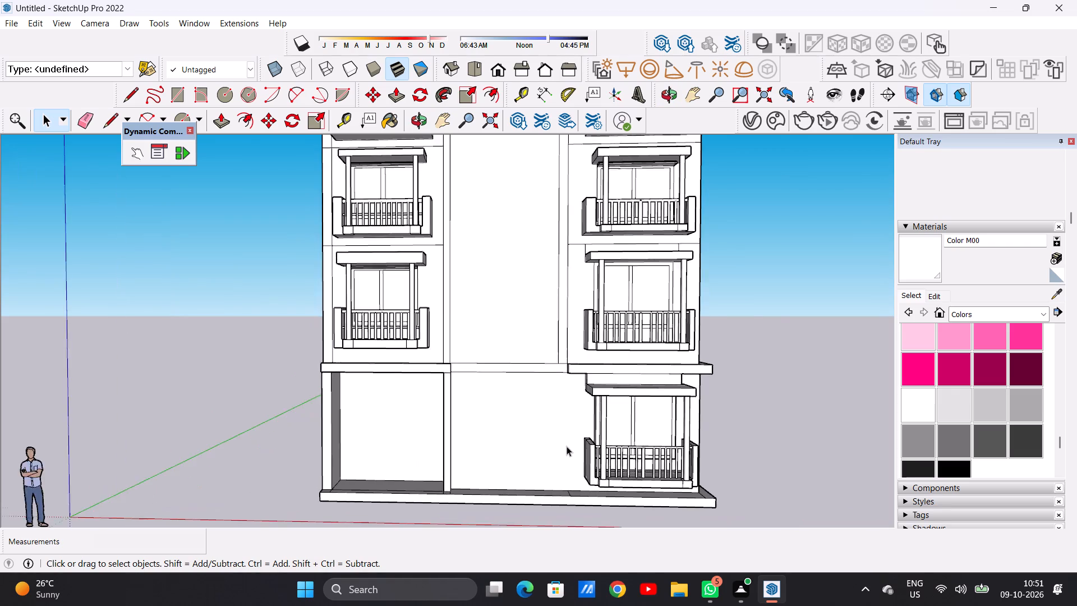
{"action": "scroll", "coordinate": [567, 446], "scroll_direction": "up", "scroll_amount": 4}
{"action": "scroll", "coordinate": [551, 353], "scroll_direction": "up", "scroll_amount": 7}
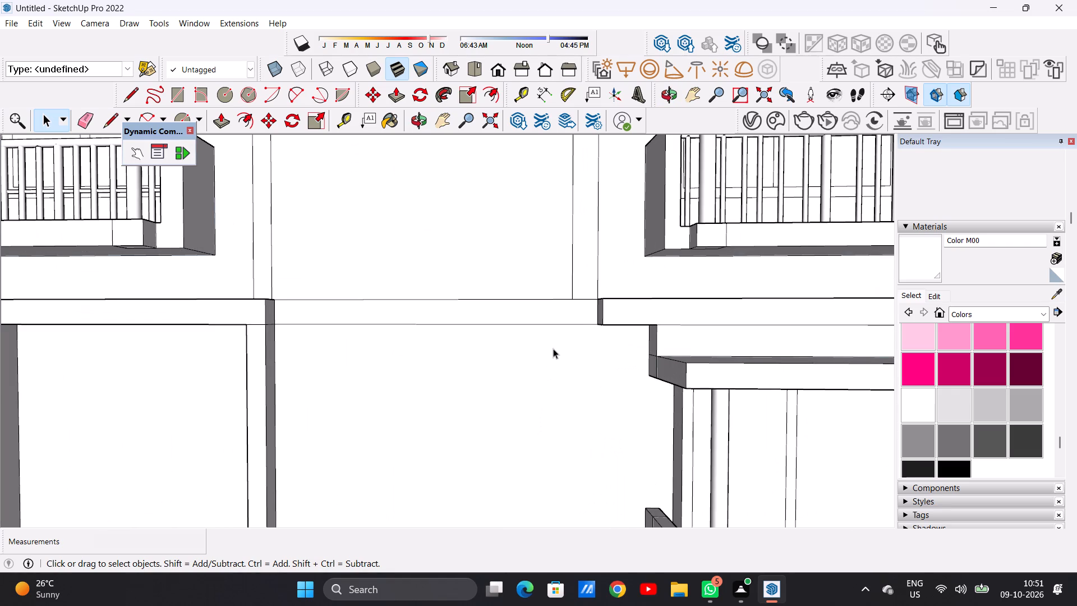
{"action": "key", "text": "l"}
{"action": "scroll", "coordinate": [578, 325], "scroll_direction": "up", "scroll_amount": 5}
{"action": "left_click", "coordinate": [624, 319]}
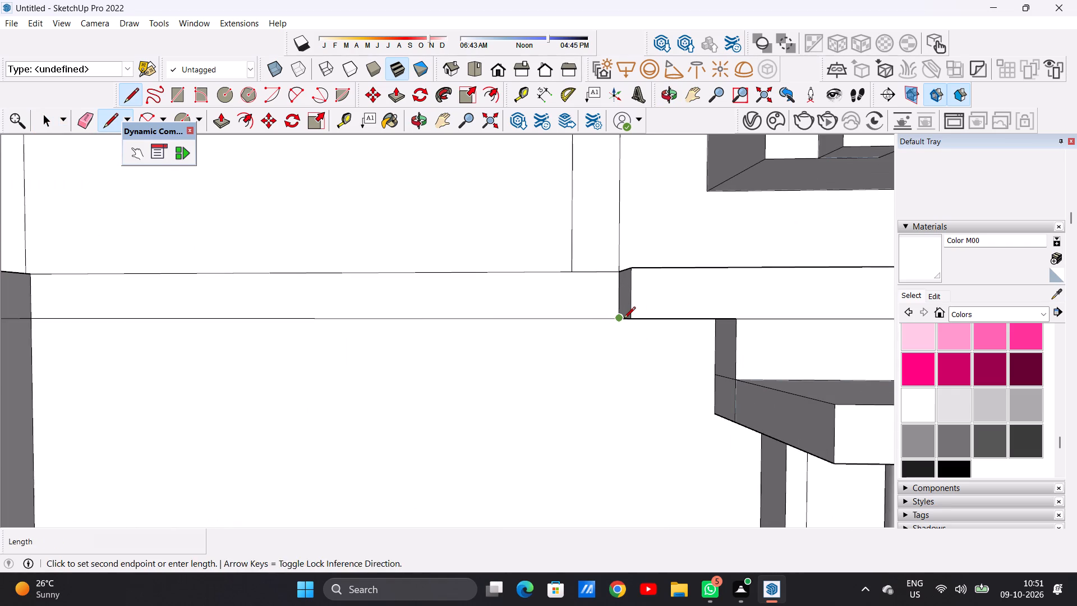
{"action": "scroll", "coordinate": [602, 408], "scroll_direction": "down", "scroll_amount": 16}
{"action": "scroll", "coordinate": [606, 503], "scroll_direction": "up", "scroll_amount": 2}
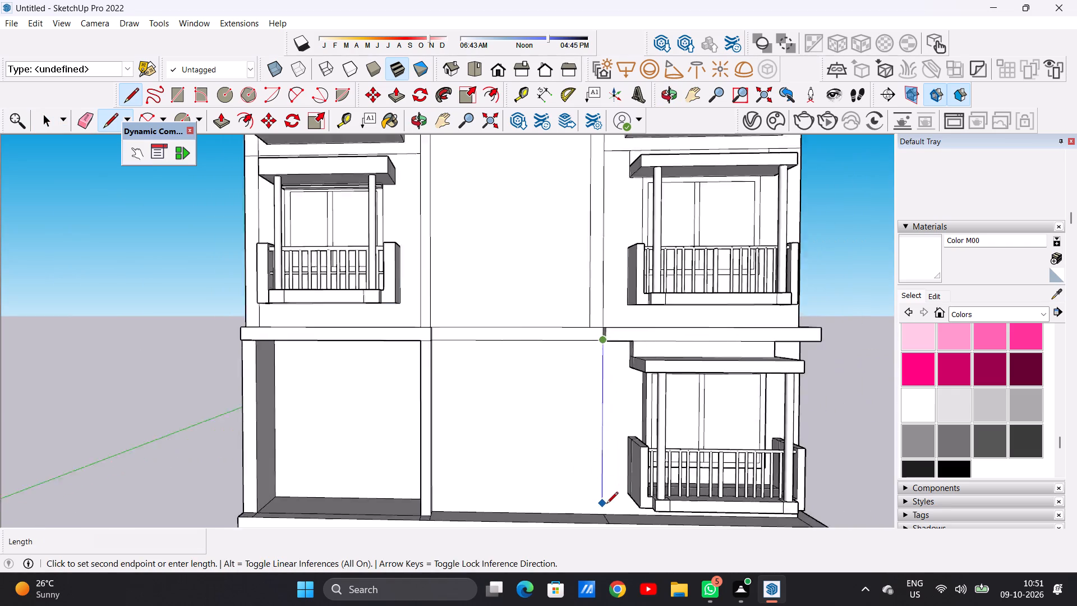
{"action": "scroll", "coordinate": [606, 504], "scroll_direction": "up", "scroll_amount": 2}
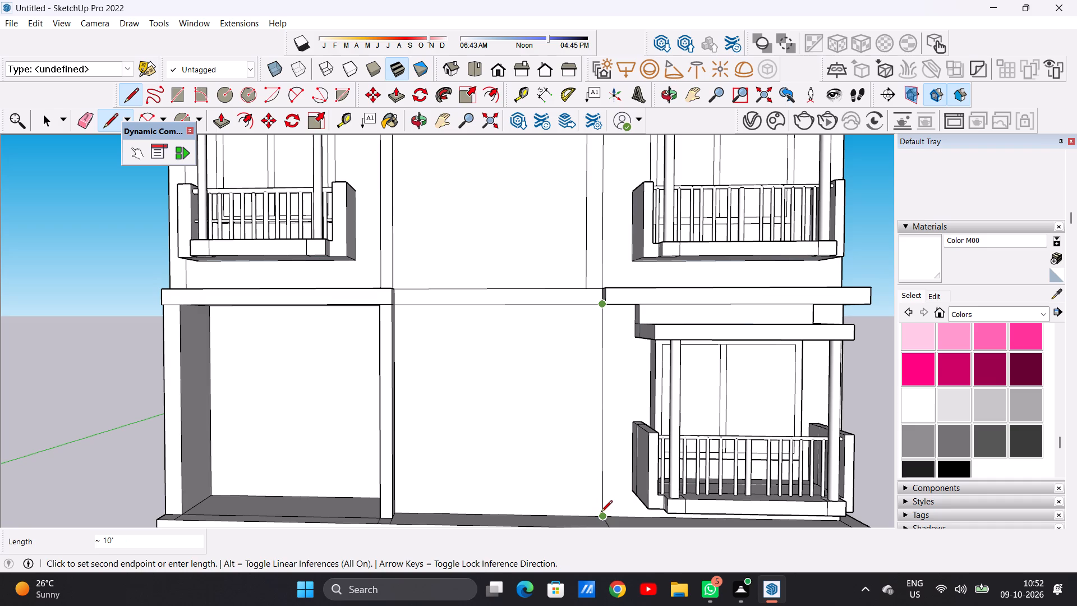
{"action": "left_click", "coordinate": [601, 515]}
{"action": "scroll", "coordinate": [579, 465], "scroll_direction": "down", "scroll_amount": 7}
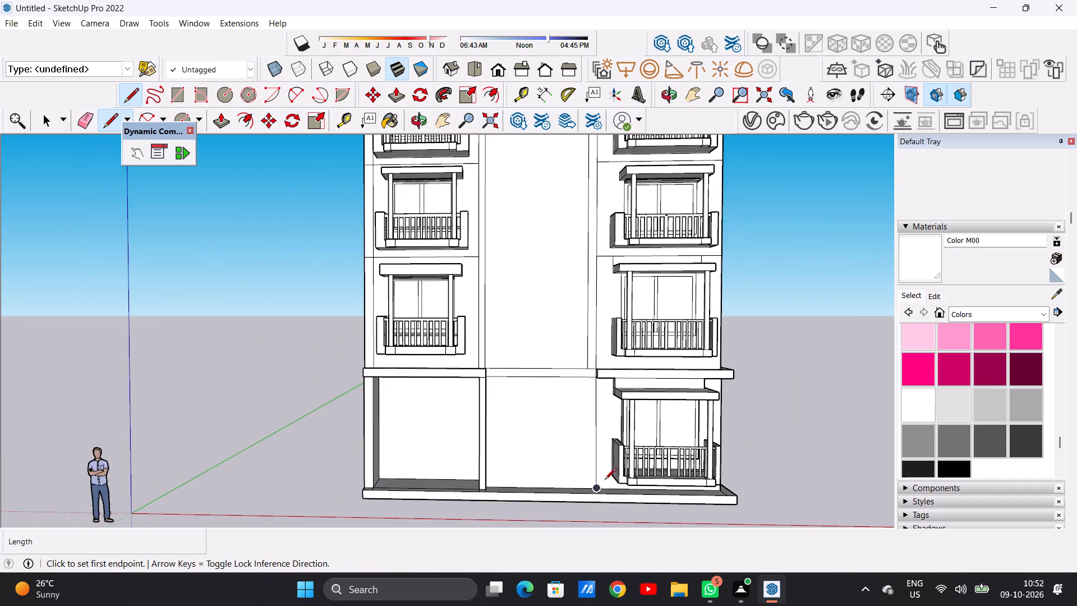
{"action": "scroll", "coordinate": [598, 492], "scroll_direction": "up", "scroll_amount": 12}
{"action": "scroll", "coordinate": [604, 471], "scroll_direction": "down", "scroll_amount": 1}
{"action": "scroll", "coordinate": [604, 471], "scroll_direction": "up", "scroll_amount": 19}
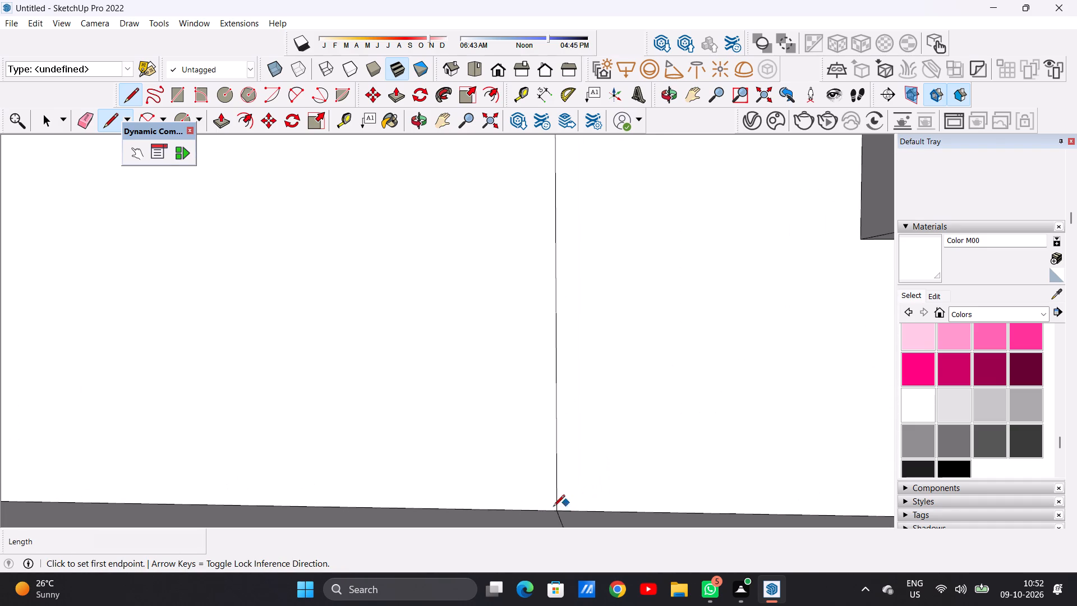
{"action": "key", "text": "space"}
Draw a 10' 9" vertical line extending the right facade strip's inner line from the ledge's top edge down to the base slab.
{"action": "scroll", "coordinate": [575, 506], "scroll_direction": "down", "scroll_amount": 9}
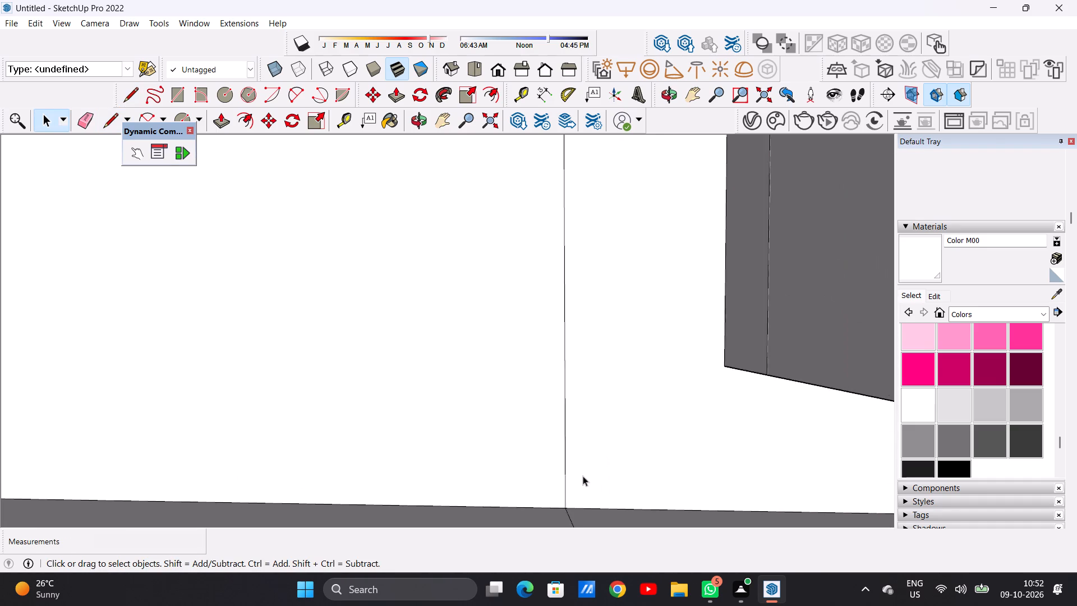
{"action": "scroll", "coordinate": [583, 476], "scroll_direction": "down", "scroll_amount": 20}
{"action": "scroll", "coordinate": [583, 476], "scroll_direction": "down", "scroll_amount": 4}
{"action": "scroll", "coordinate": [572, 336], "scroll_direction": "up", "scroll_amount": 16}
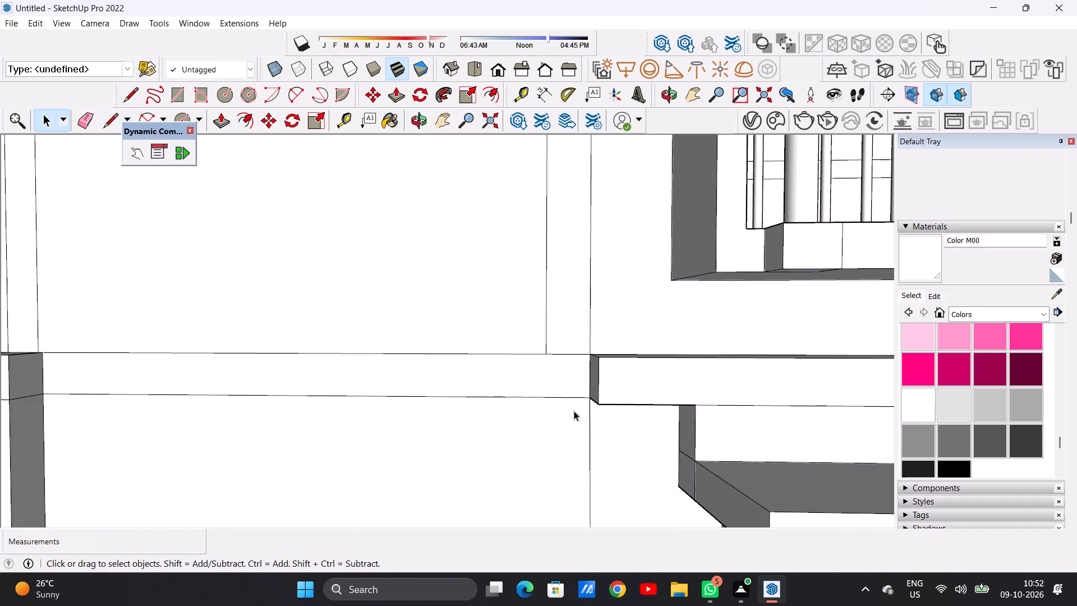
{"action": "key", "text": "l"}
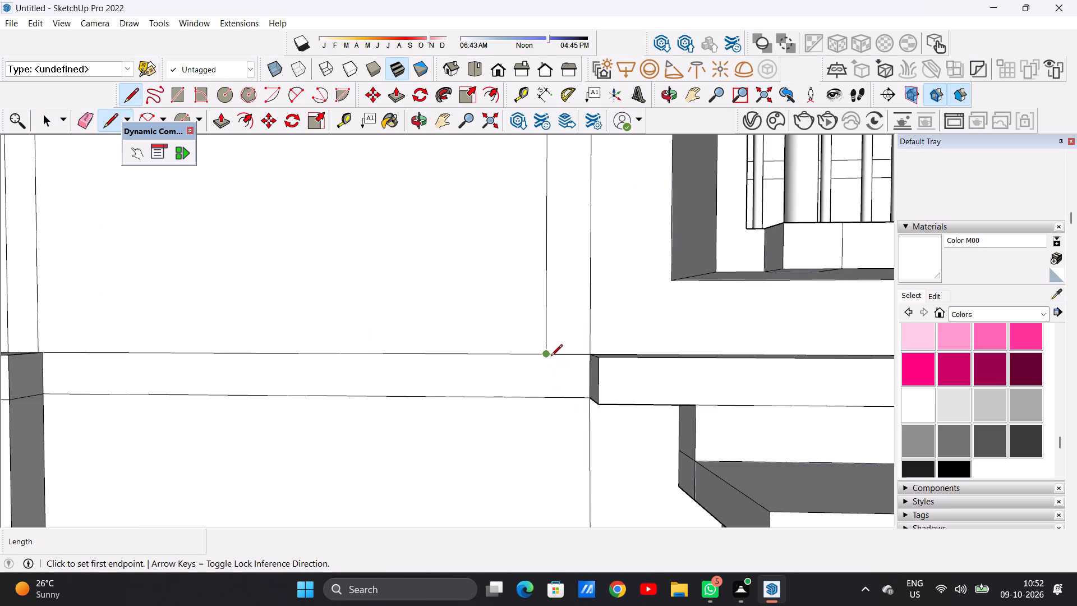
{"action": "left_click", "coordinate": [551, 356]}
{"action": "scroll", "coordinate": [540, 339], "scroll_direction": "down", "scroll_amount": 16}
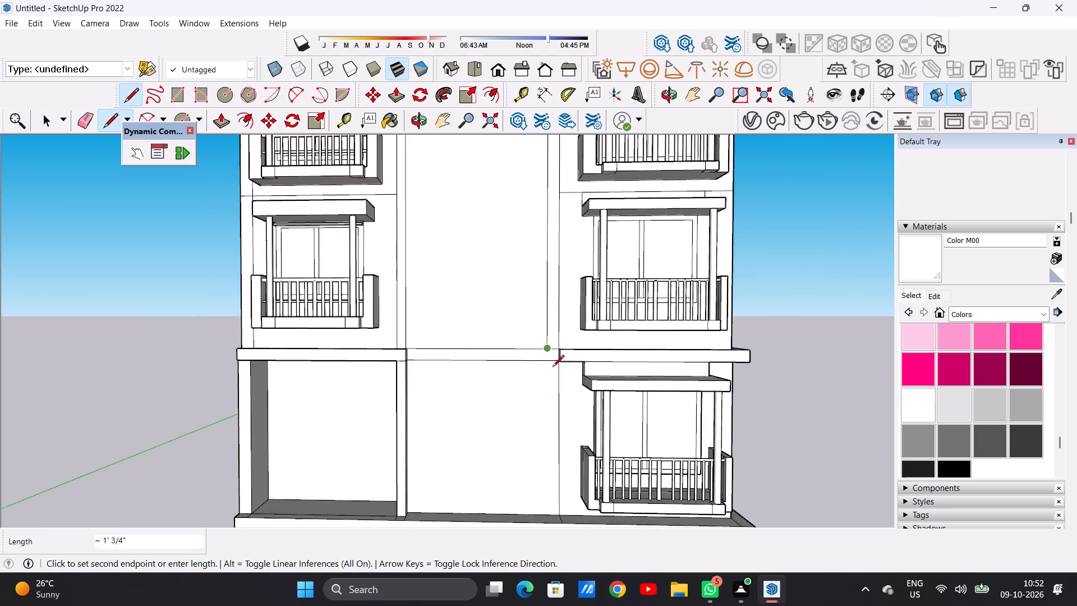
{"action": "scroll", "coordinate": [553, 368], "scroll_direction": "down", "scroll_amount": 2}
{"action": "scroll", "coordinate": [550, 464], "scroll_direction": "up", "scroll_amount": 13}
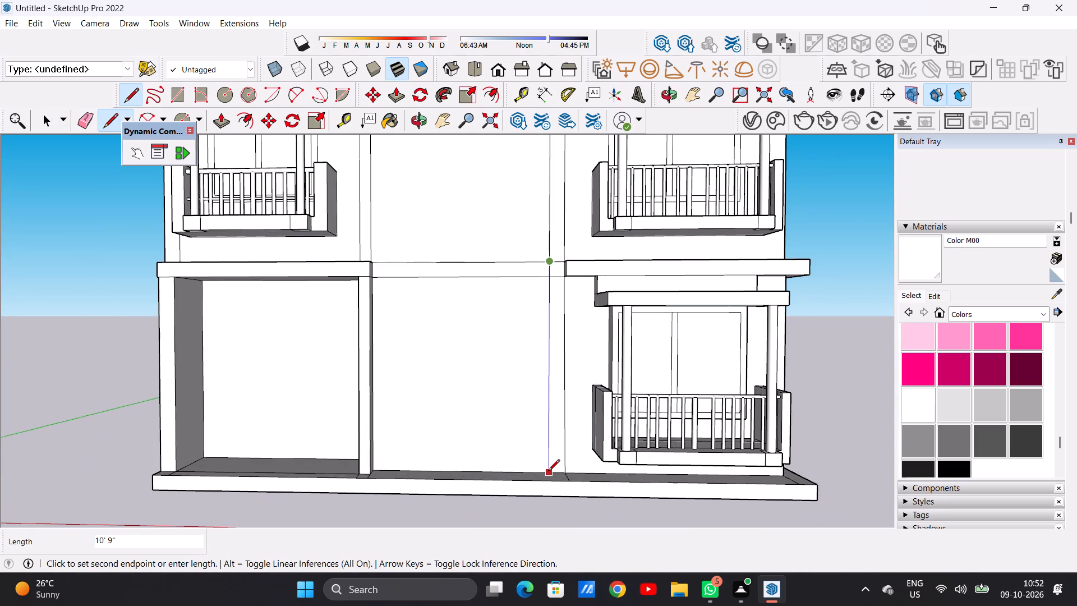
{"action": "left_click", "coordinate": [548, 472]}
{"action": "key", "text": "space"}
Erase the two horizontal ledge edges crossing the central facade's right strip.
{"action": "scroll", "coordinate": [542, 455], "scroll_direction": "down", "scroll_amount": 4}
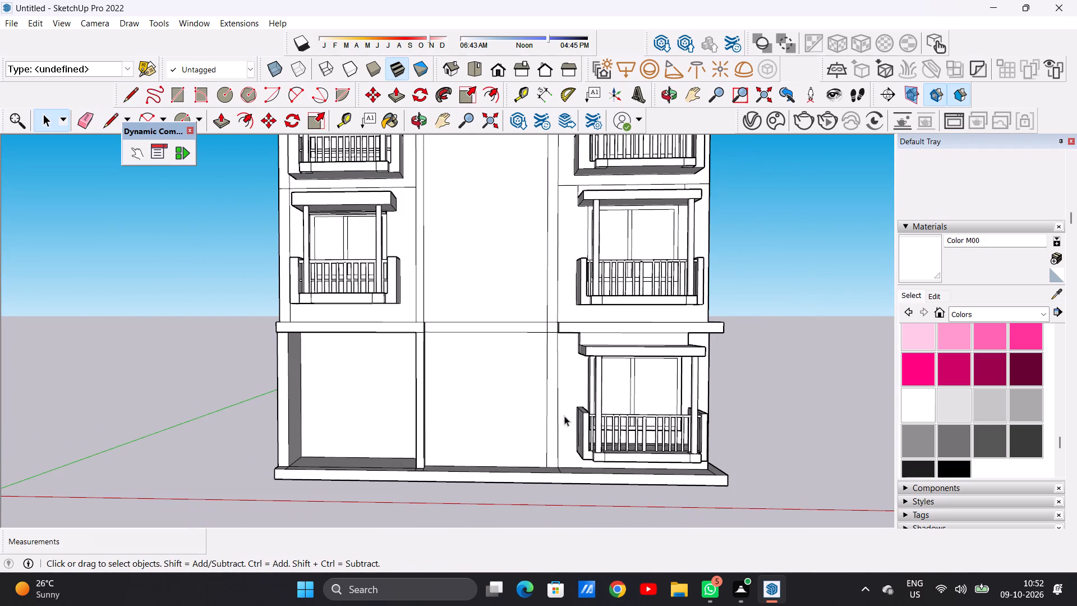
{"action": "scroll", "coordinate": [521, 414], "scroll_direction": "down", "scroll_amount": 2}
{"action": "scroll", "coordinate": [541, 348], "scroll_direction": "up", "scroll_amount": 10}
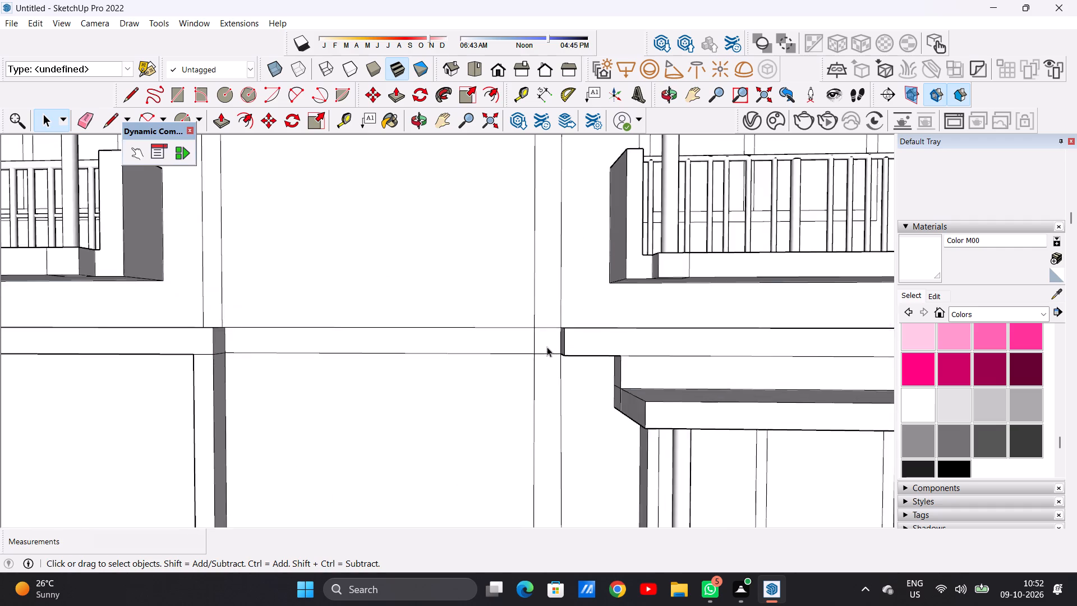
{"action": "scroll", "coordinate": [547, 347], "scroll_direction": "up", "scroll_amount": 9}
{"action": "key", "text": "e"}
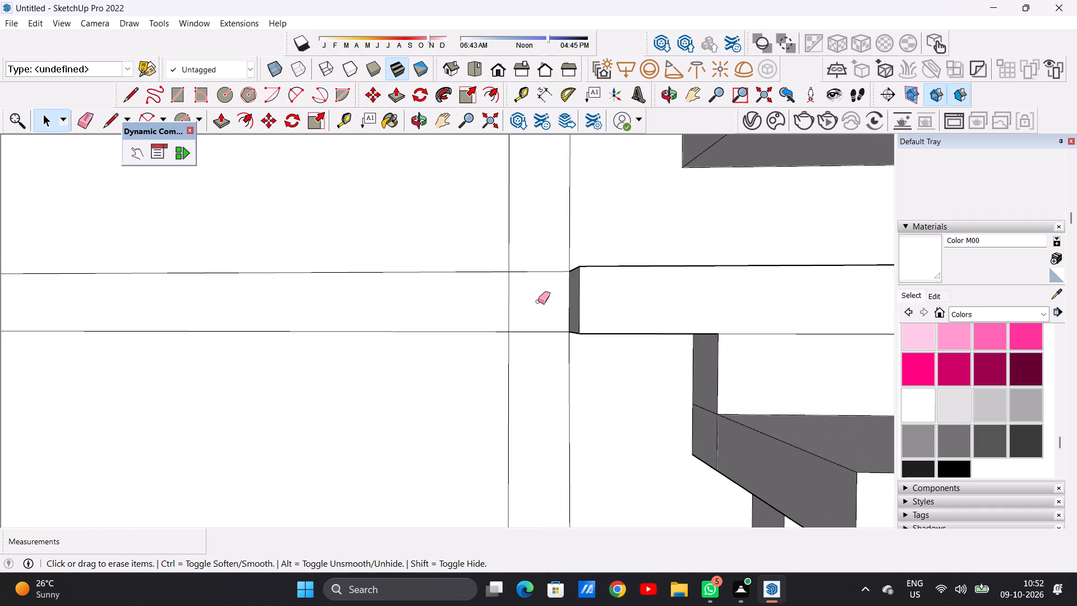
{"action": "left_click_drag", "start_coordinate": [543, 265], "coordinate": [541, 279]}
{"action": "left_click_drag", "start_coordinate": [535, 325], "coordinate": [540, 341]}
Erase the two remaining horizontal ledge edges across the central wall between the facade strips.
{"action": "scroll", "coordinate": [553, 368], "scroll_direction": "down", "scroll_amount": 3}
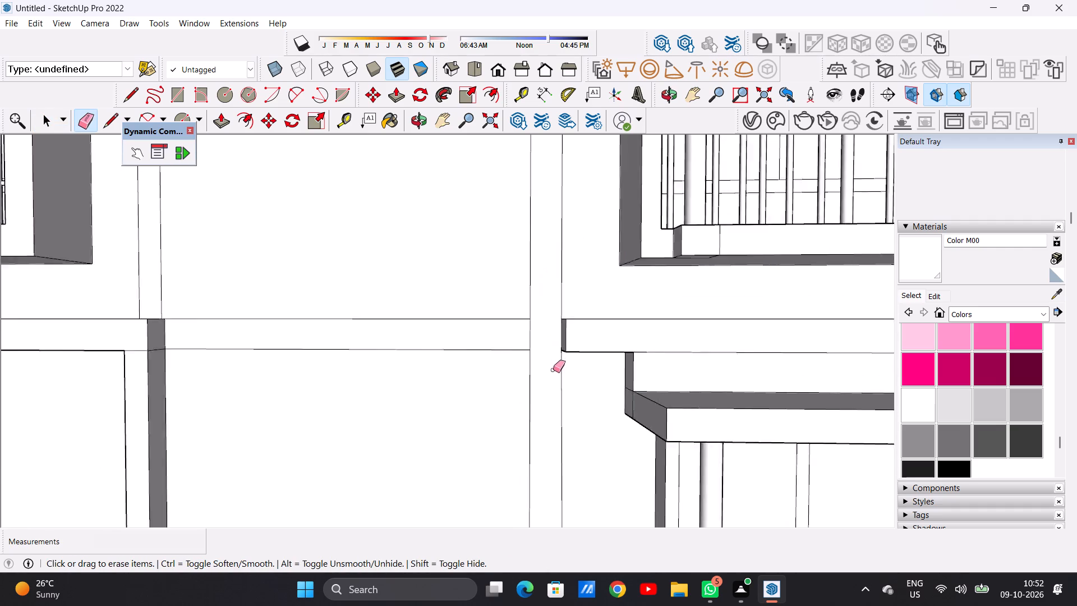
{"action": "scroll", "coordinate": [553, 370], "scroll_direction": "down", "scroll_amount": 14}
{"action": "scroll", "coordinate": [424, 361], "scroll_direction": "up", "scroll_amount": 7}
{"action": "scroll", "coordinate": [350, 368], "scroll_direction": "down", "scroll_amount": 6}
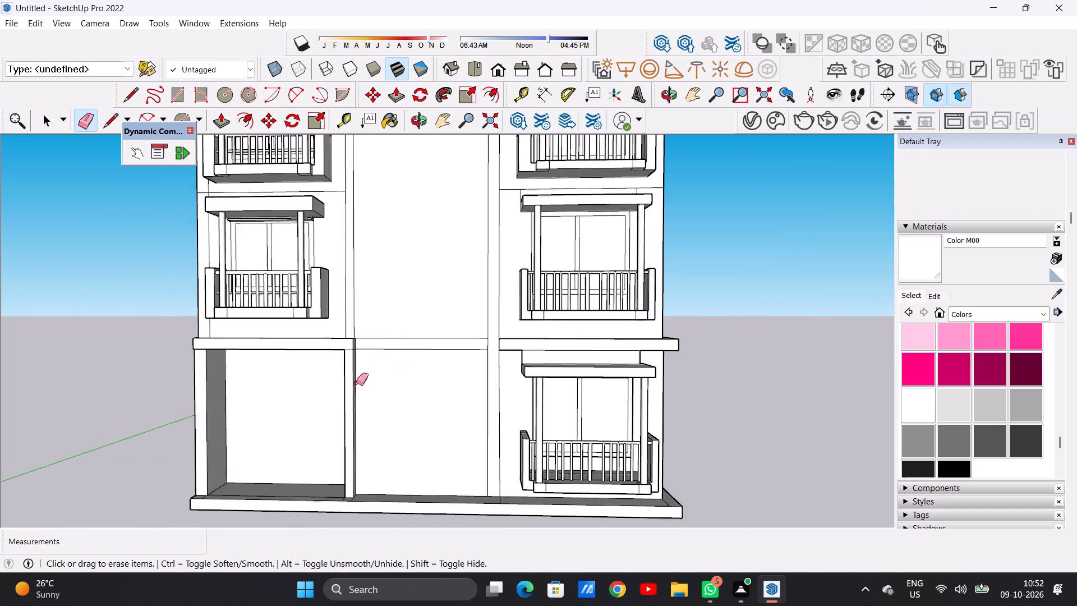
{"action": "scroll", "coordinate": [356, 383], "scroll_direction": "down", "scroll_amount": 14}
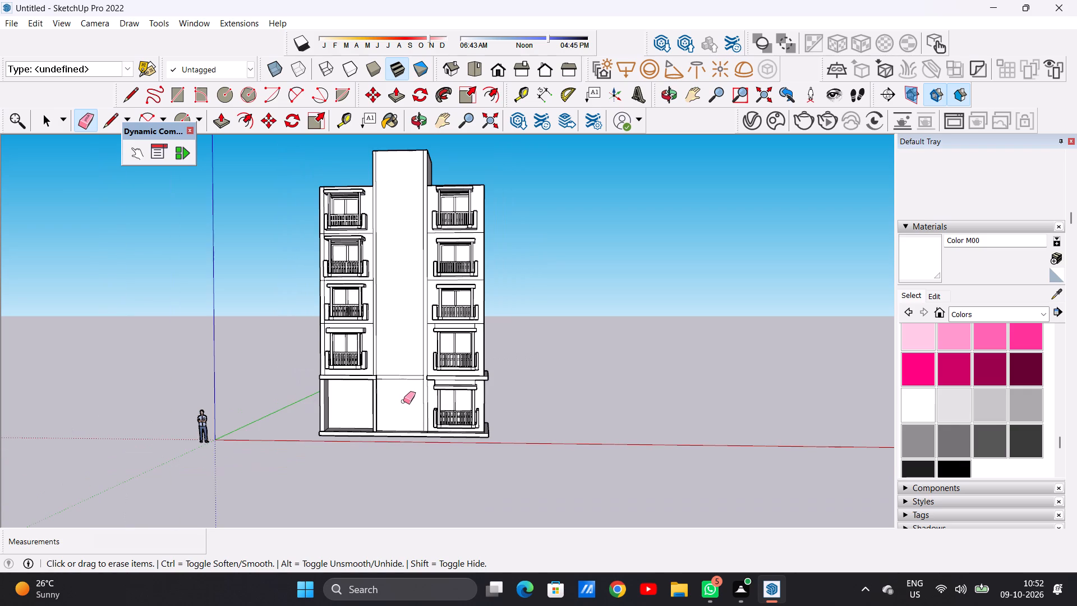
{"action": "scroll", "coordinate": [425, 417], "scroll_direction": "down", "scroll_amount": 1}
{"action": "scroll", "coordinate": [401, 394], "scroll_direction": "up", "scroll_amount": 2}
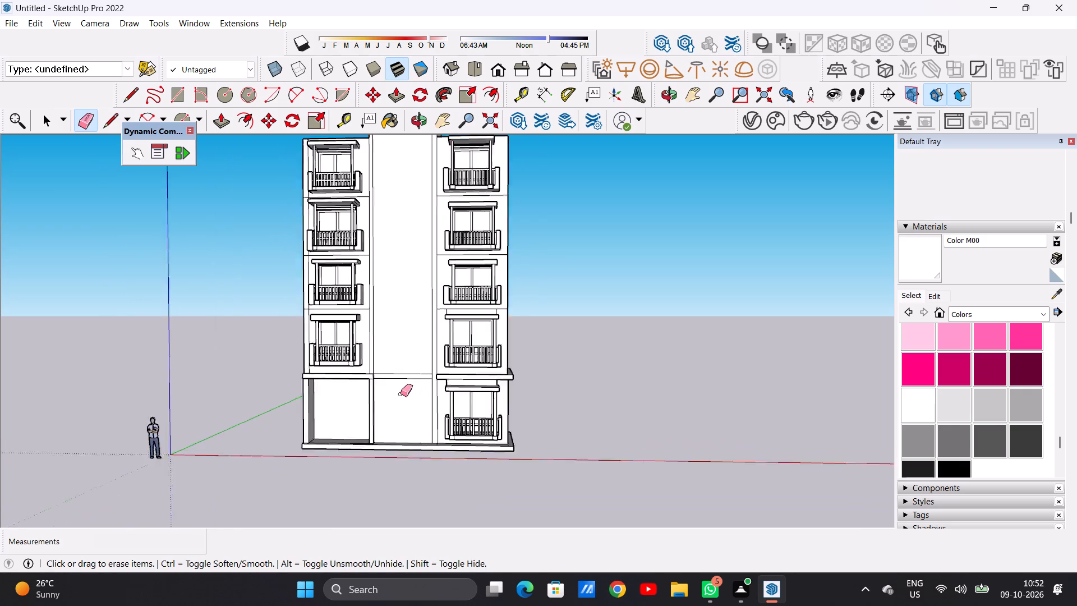
{"action": "scroll", "coordinate": [401, 394], "scroll_direction": "up", "scroll_amount": 13}
{"action": "left_click_drag", "start_coordinate": [411, 333], "coordinate": [412, 343]}
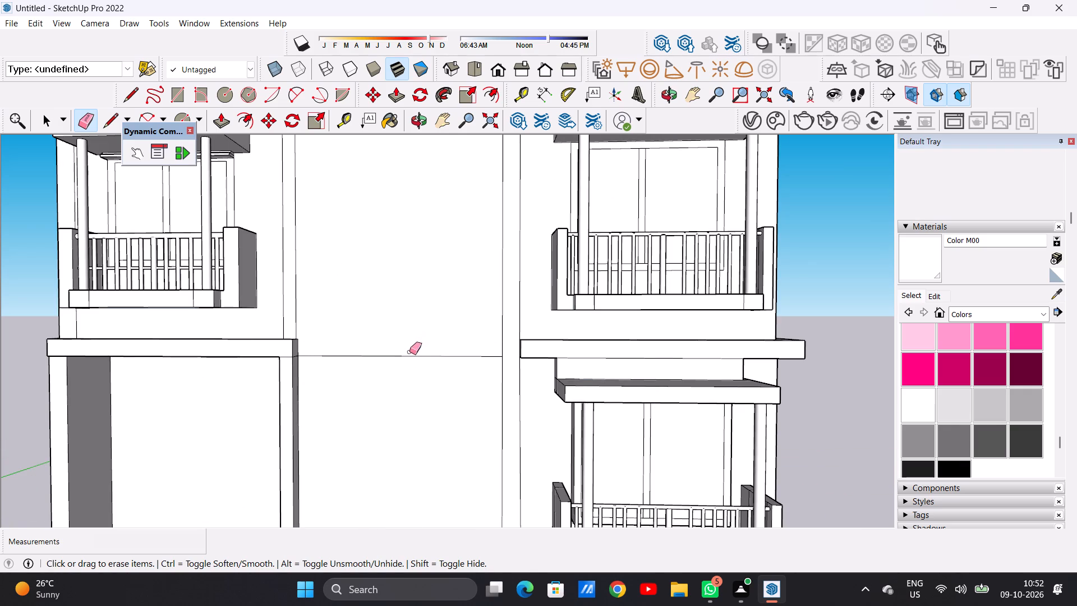
{"action": "left_click_drag", "start_coordinate": [409, 352], "coordinate": [411, 360]}
{"action": "key", "text": "space"}
Examine the whole building's facade, strips and ledges from the front and from both sides.
{"action": "scroll", "coordinate": [431, 443], "scroll_direction": "down", "scroll_amount": 6}
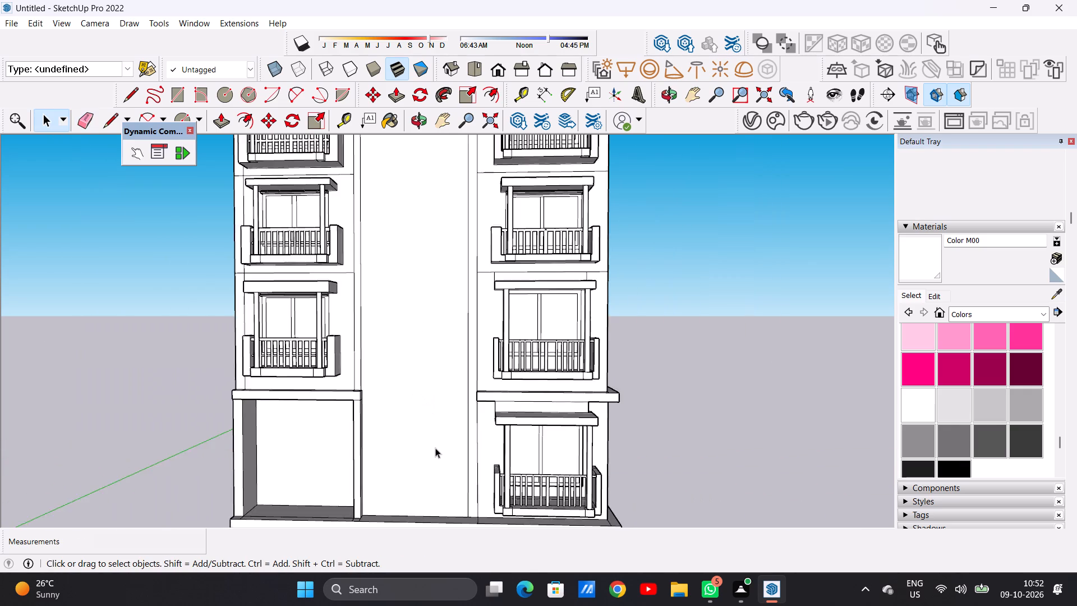
{"action": "scroll", "coordinate": [435, 448], "scroll_direction": "down", "scroll_amount": 2}
{"action": "scroll", "coordinate": [435, 448], "scroll_direction": "up", "scroll_amount": 1}
{"action": "scroll", "coordinate": [435, 448], "scroll_direction": "down", "scroll_amount": 10}
{"action": "scroll", "coordinate": [392, 404], "scroll_direction": "up", "scroll_amount": 10}
{"action": "scroll", "coordinate": [379, 442], "scroll_direction": "down", "scroll_amount": 6}
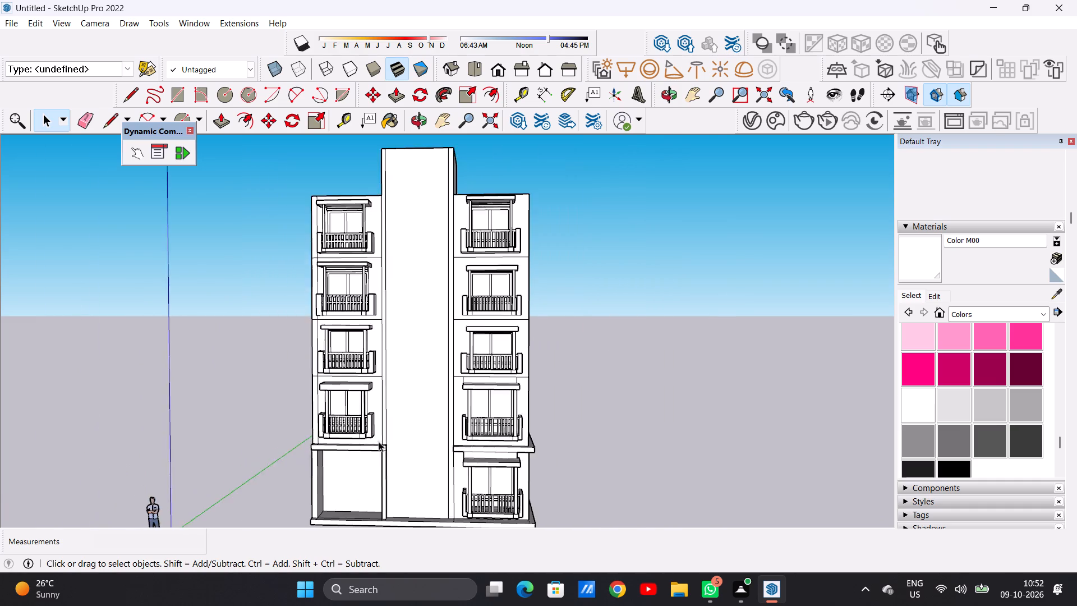
{"action": "scroll", "coordinate": [379, 442], "scroll_direction": "down", "scroll_amount": 6}
{"action": "scroll", "coordinate": [392, 275], "scroll_direction": "up", "scroll_amount": 12}
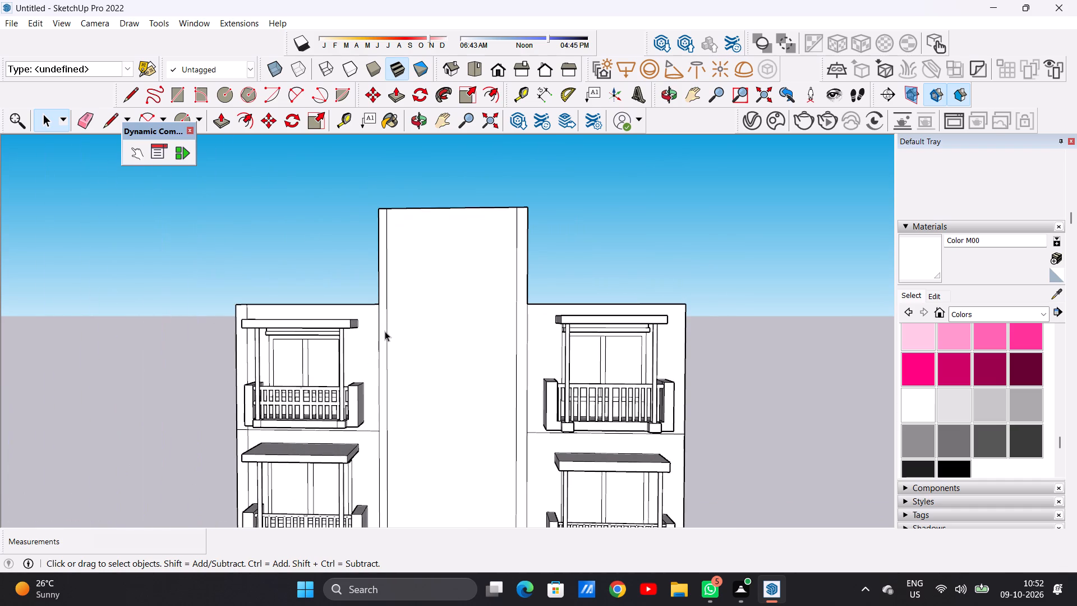
{"action": "scroll", "coordinate": [415, 342], "scroll_direction": "down", "scroll_amount": 20}
{"action": "scroll", "coordinate": [425, 337], "scroll_direction": "up", "scroll_amount": 9}
{"action": "scroll", "coordinate": [413, 348], "scroll_direction": "down", "scroll_amount": 2}
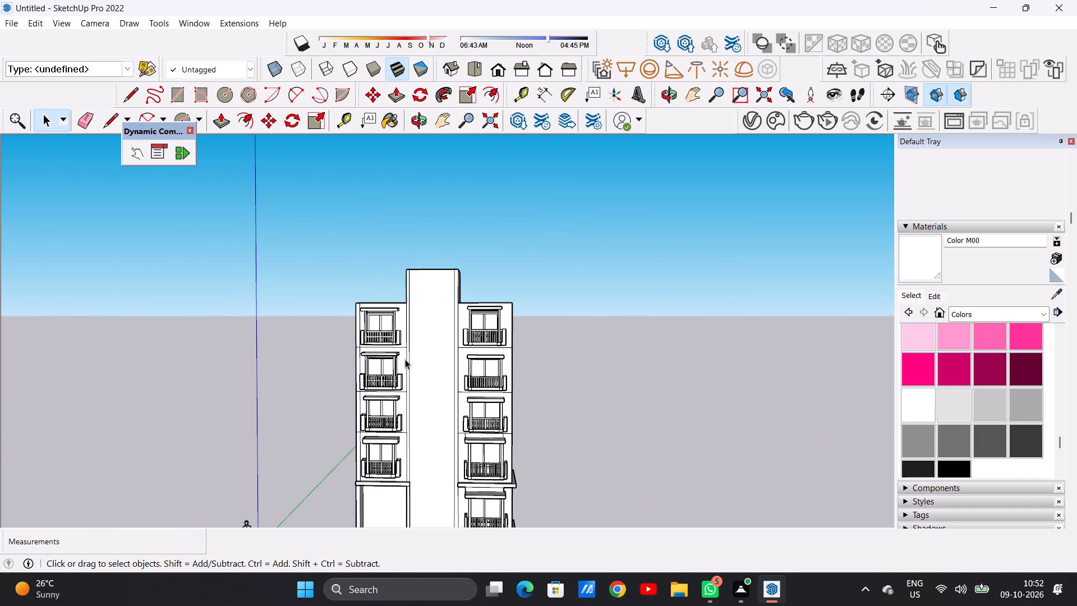
{"action": "key", "text": "space"}
{"action": "scroll", "coordinate": [714, 605], "scroll_direction": "up", "scroll_amount": 1}
{"action": "scroll", "coordinate": [412, 204], "scroll_direction": "down", "scroll_amount": 8}
{"action": "middle_click_drag", "start_coordinate": [476, 332], "coordinate": [414, 394]}
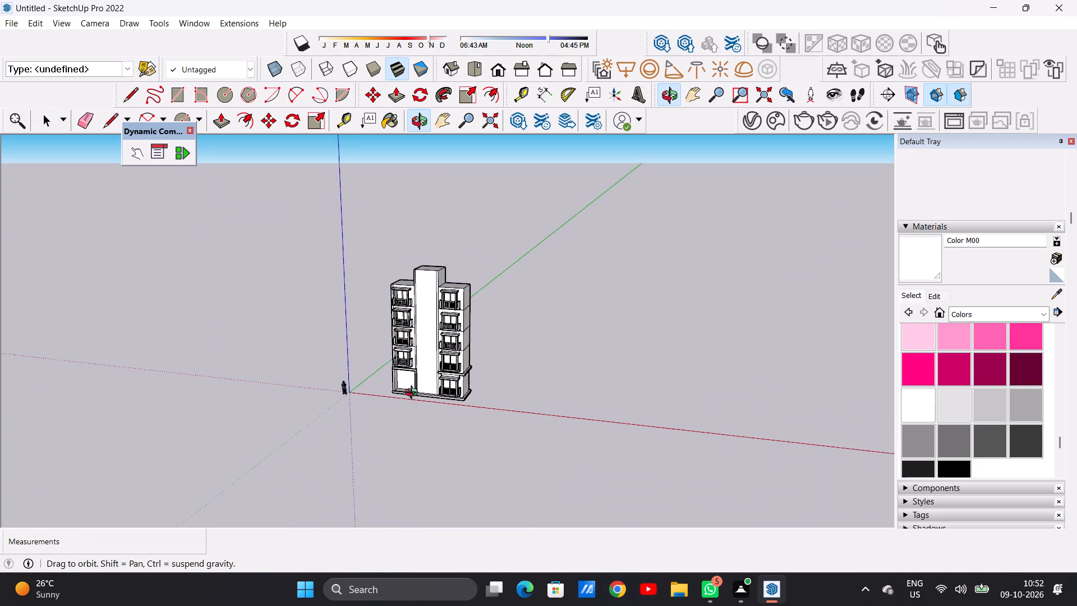
{"action": "middle_click_drag", "start_coordinate": [414, 394], "coordinate": [393, 398]}
{"action": "scroll", "coordinate": [398, 389], "scroll_direction": "up", "scroll_amount": 1}
{"action": "scroll", "coordinate": [503, 359], "scroll_direction": "up", "scroll_amount": 14}
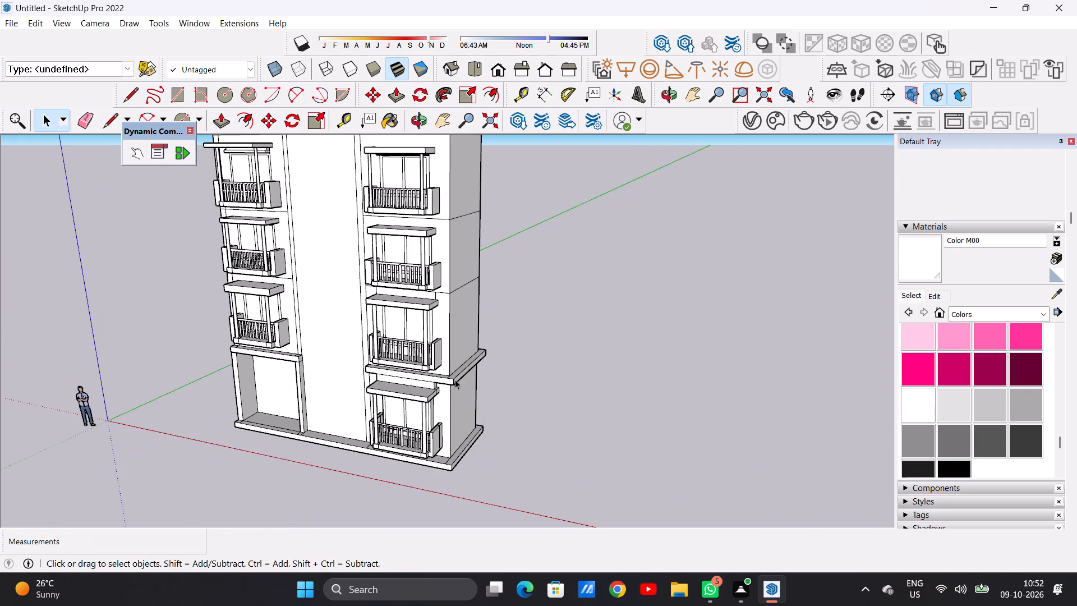
{"action": "scroll", "coordinate": [467, 412], "scroll_direction": "down", "scroll_amount": 4}
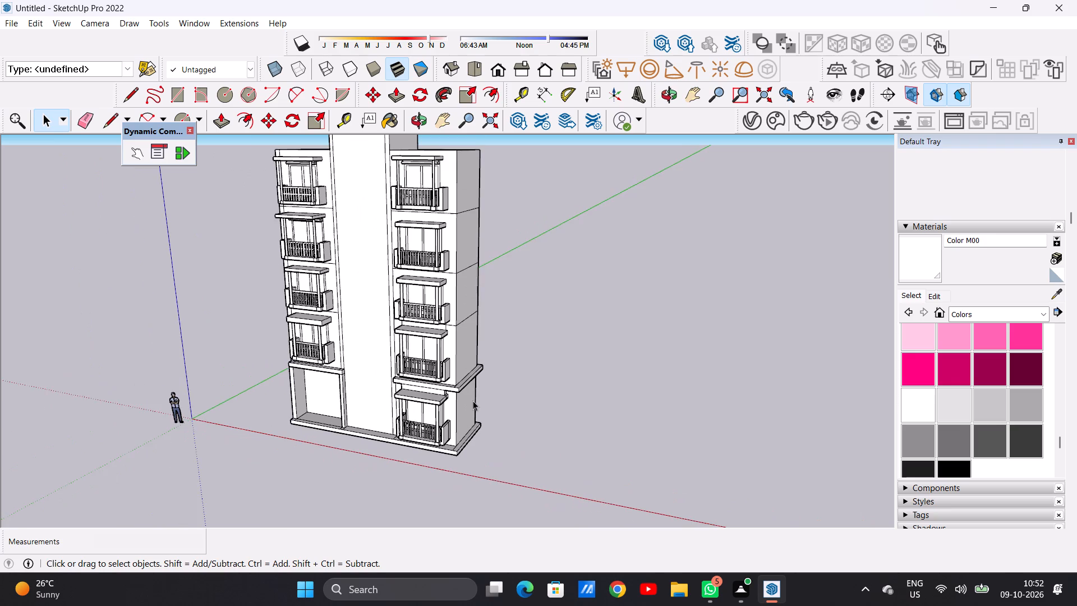
{"action": "scroll", "coordinate": [476, 397], "scroll_direction": "down", "scroll_amount": 1}
{"action": "middle_click_drag", "start_coordinate": [291, 376], "coordinate": [606, 363]}
{"action": "scroll", "coordinate": [309, 453], "scroll_direction": "up", "scroll_amount": 5}
{"action": "middle_click_drag", "start_coordinate": [338, 445], "coordinate": [248, 423]}
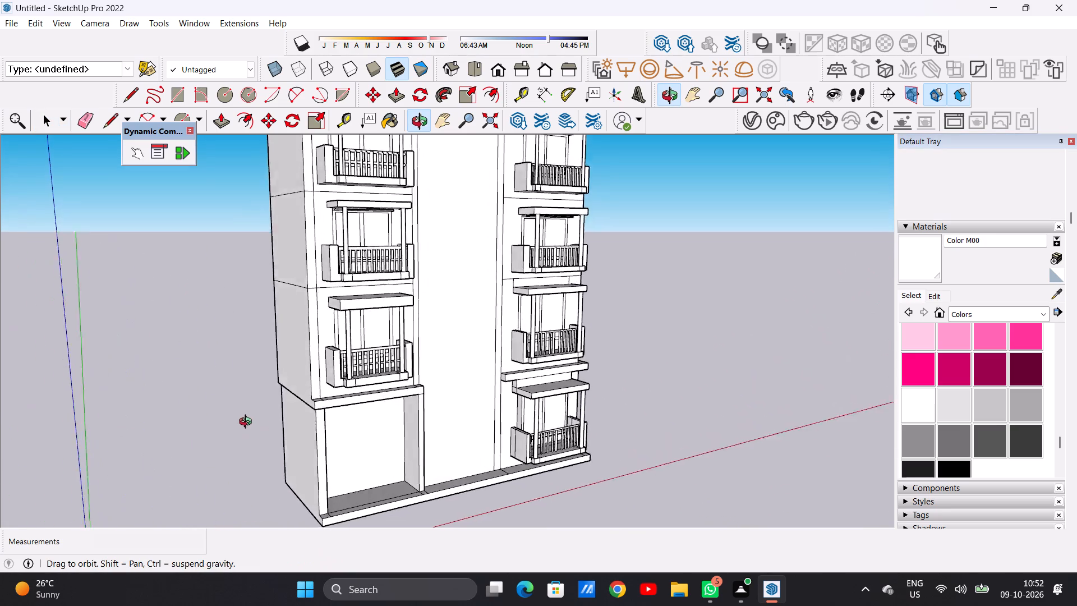
{"action": "middle_click_drag", "start_coordinate": [248, 423], "coordinate": [186, 420]}
{"action": "scroll", "coordinate": [228, 397], "scroll_direction": "down", "scroll_amount": 11}
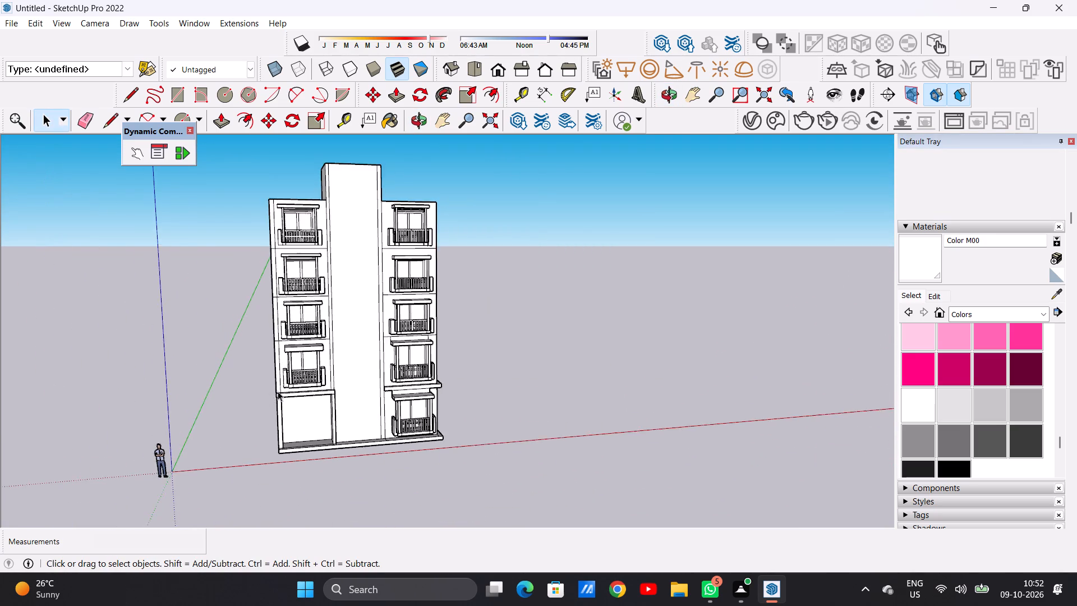
{"action": "scroll", "coordinate": [278, 391], "scroll_direction": "down", "scroll_amount": 6}
{"action": "scroll", "coordinate": [333, 280], "scroll_direction": "up", "scroll_amount": 7}
{"action": "middle_click_drag", "start_coordinate": [319, 300], "coordinate": [161, 302]}
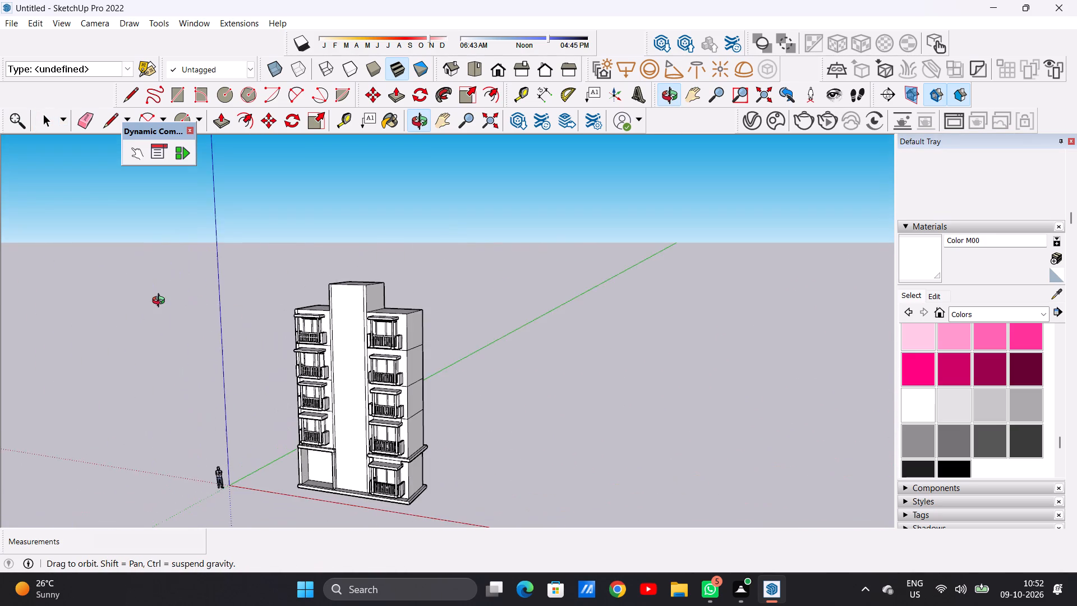
{"action": "middle_click_drag", "start_coordinate": [161, 302], "coordinate": [215, 369]}
Draw a line about 10' 1" long across the right tower's outer side face, just below its roof edge, from front to rear corner.
{"action": "scroll", "coordinate": [378, 297], "scroll_direction": "up", "scroll_amount": 12}
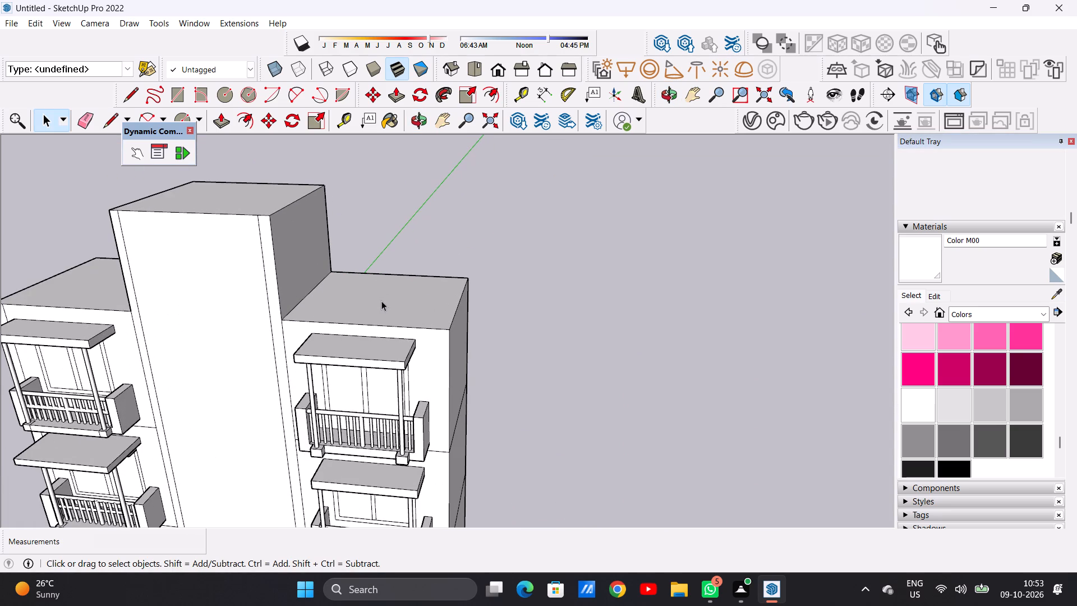
{"action": "scroll", "coordinate": [457, 324], "scroll_direction": "up", "scroll_amount": 4}
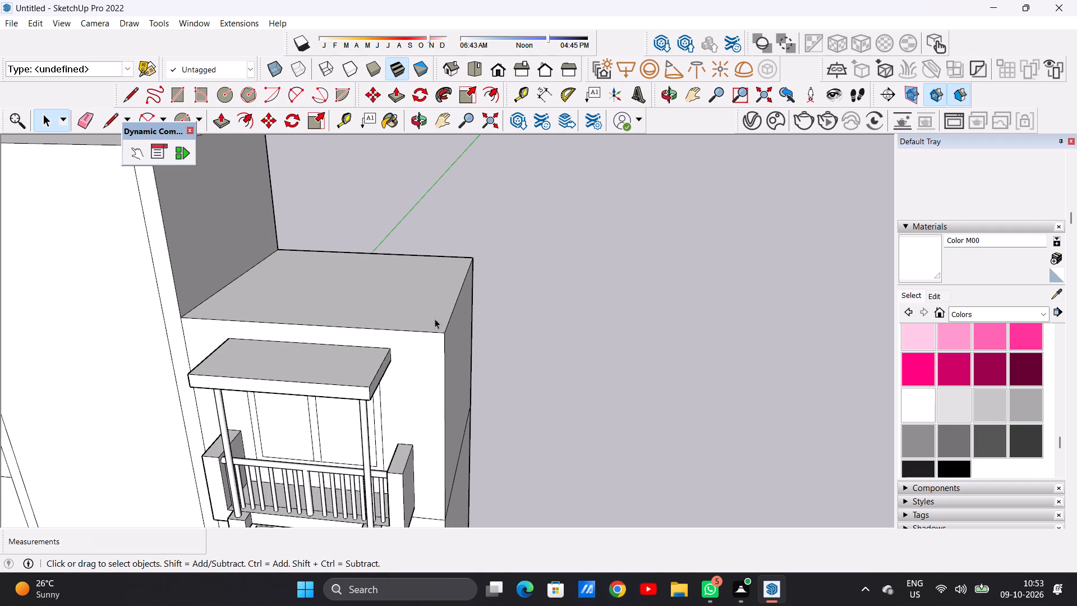
{"action": "scroll", "coordinate": [418, 312], "scroll_direction": "up", "scroll_amount": 5}
{"action": "middle_click_drag", "start_coordinate": [445, 353], "coordinate": [402, 328]}
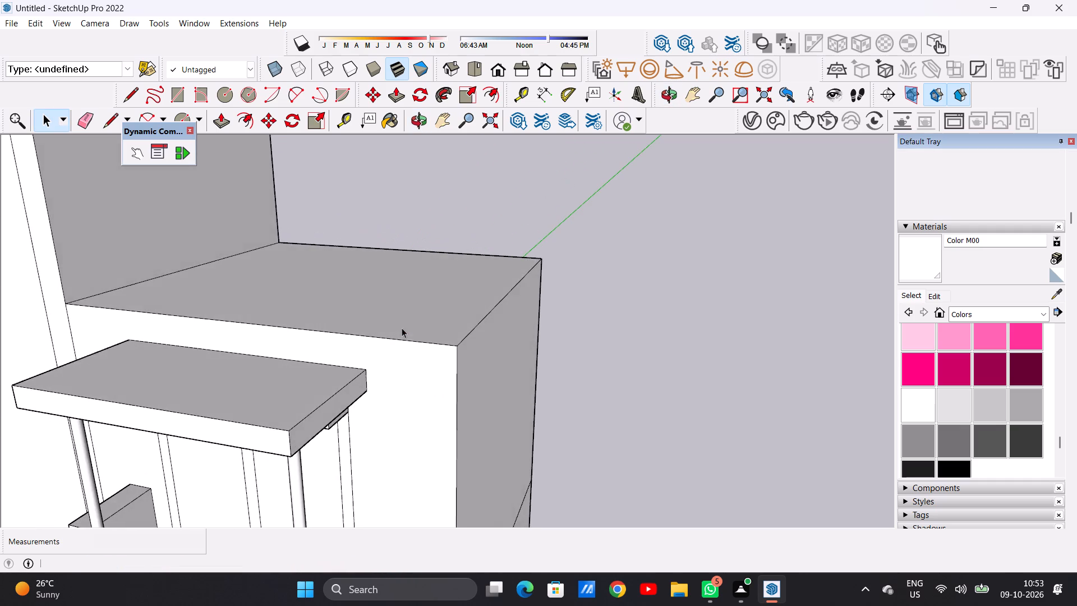
{"action": "scroll", "coordinate": [418, 319], "scroll_direction": "down", "scroll_amount": 5}
{"action": "middle_click_drag", "start_coordinate": [388, 357], "coordinate": [339, 339]}
{"action": "scroll", "coordinate": [355, 356], "scroll_direction": "down", "scroll_amount": 11}
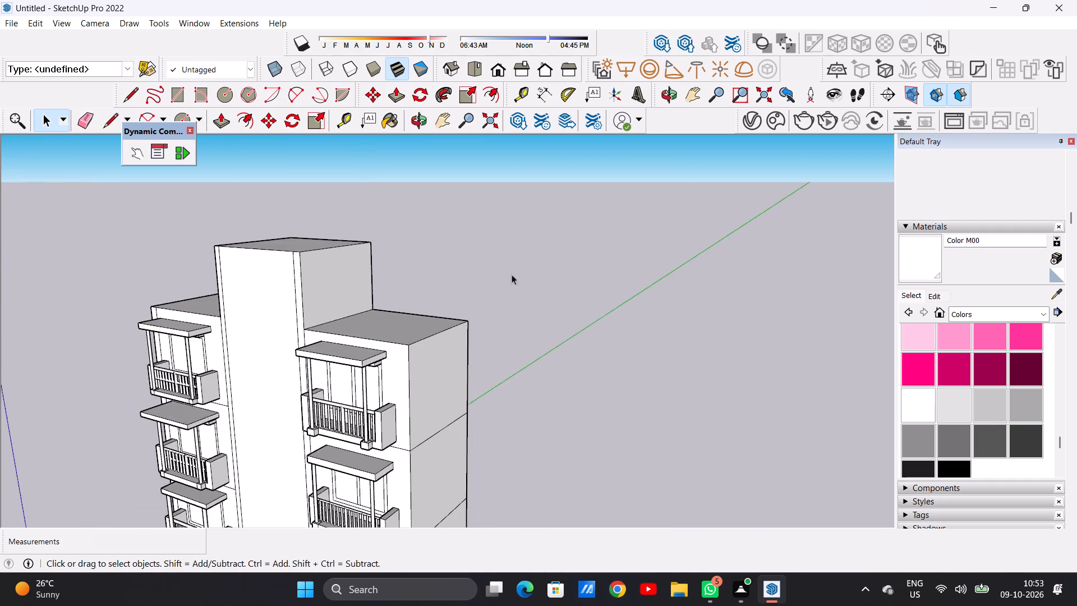
{"action": "middle_click_drag", "start_coordinate": [515, 310], "coordinate": [379, 310]}
{"action": "scroll", "coordinate": [418, 328], "scroll_direction": "up", "scroll_amount": 1}
{"action": "scroll", "coordinate": [418, 329], "scroll_direction": "down", "scroll_amount": 1}
{"action": "scroll", "coordinate": [418, 330], "scroll_direction": "up", "scroll_amount": 10}
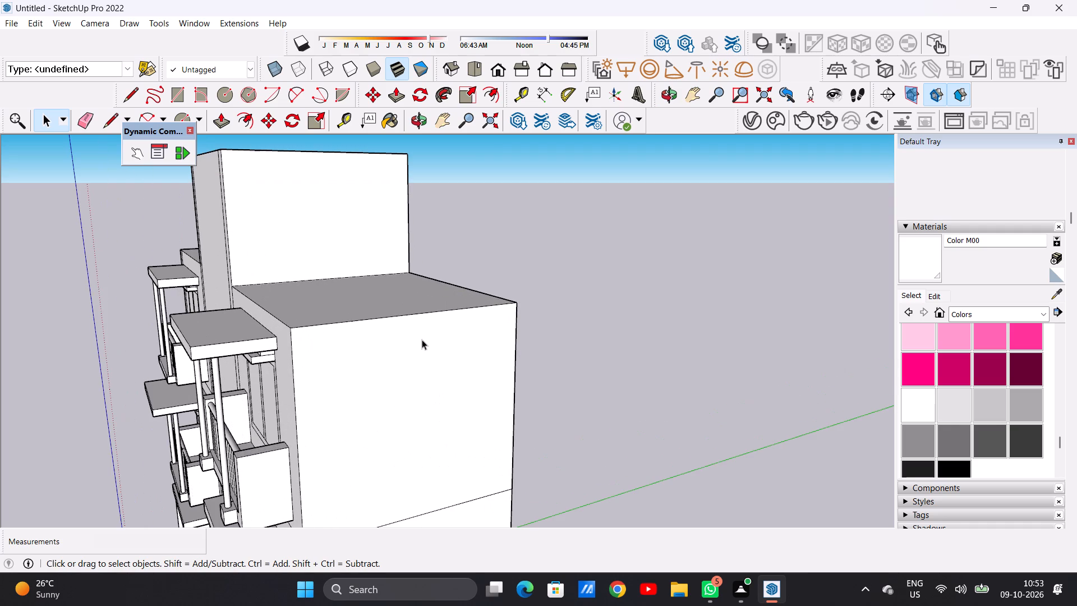
{"action": "key", "text": "l"}
{"action": "scroll", "coordinate": [316, 344], "scroll_direction": "up", "scroll_amount": 4}
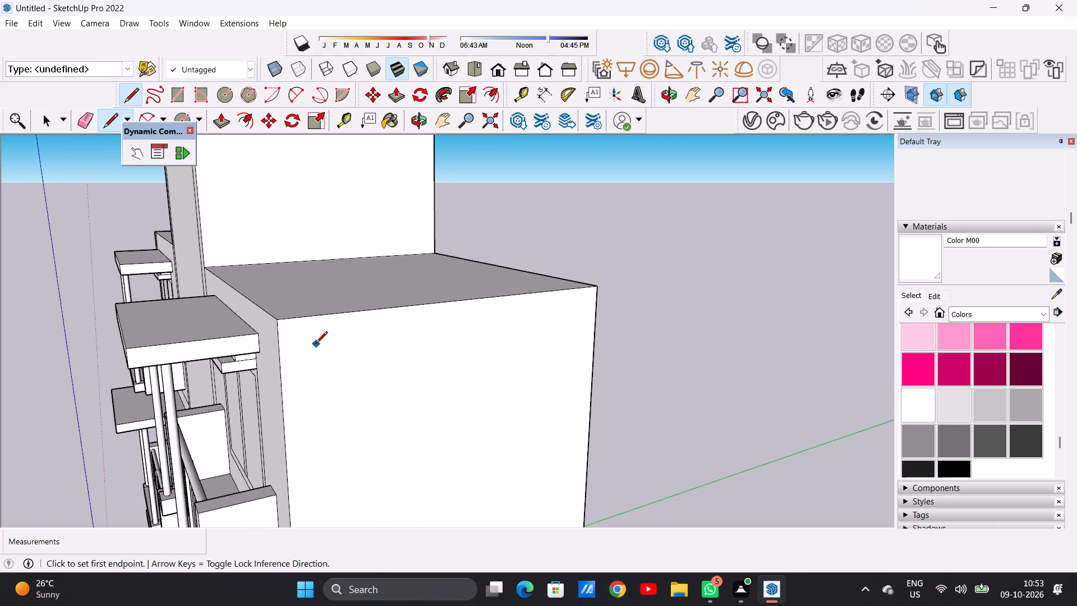
{"action": "scroll", "coordinate": [316, 344], "scroll_direction": "up", "scroll_amount": 1}
{"action": "left_click", "coordinate": [278, 334]}
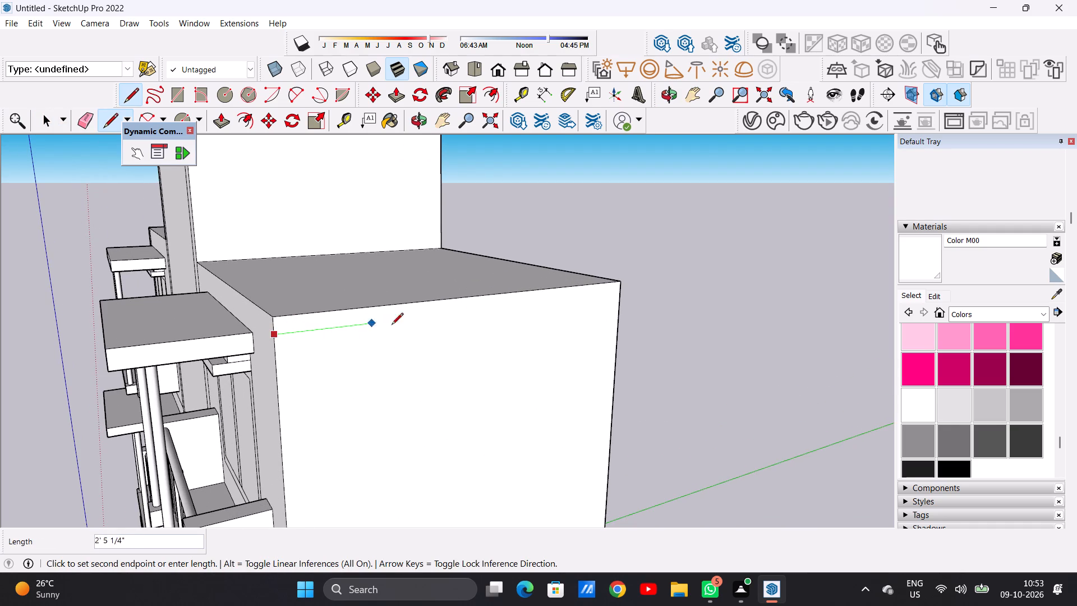
{"action": "left_click", "coordinate": [616, 293]}
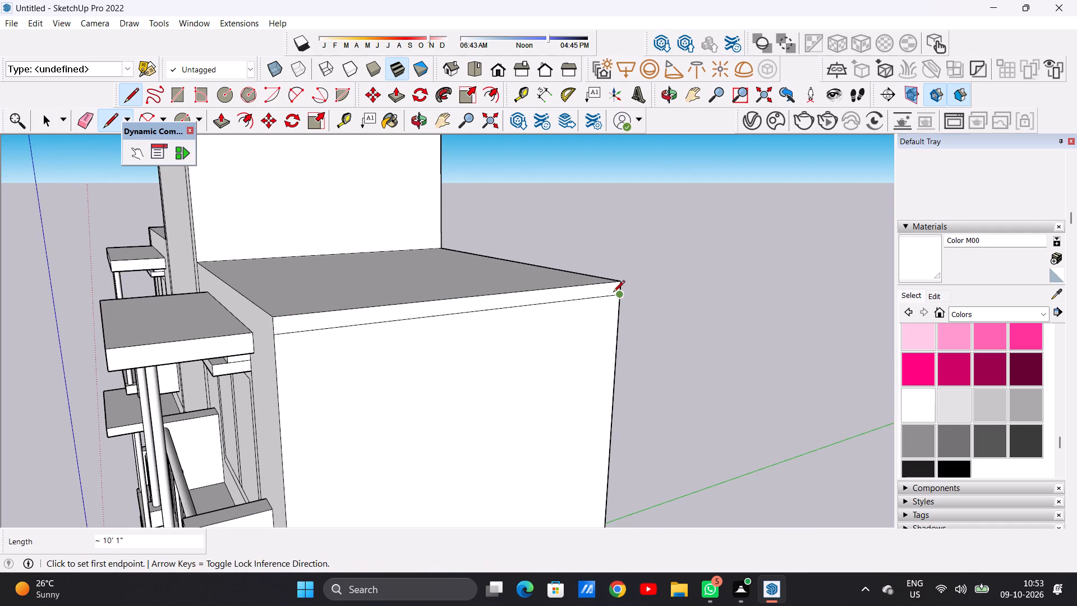
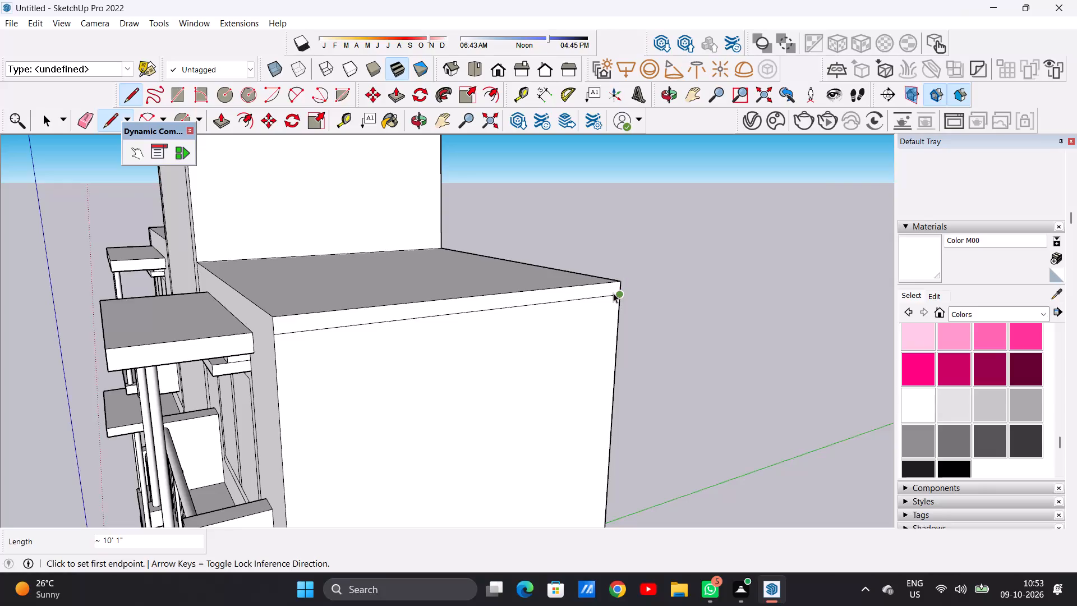
Extrude the narrow strip below the right tower's roof edge outward about 1' from its outer side face.
{"action": "scroll", "coordinate": [608, 345], "scroll_direction": "down", "scroll_amount": 6}
{"action": "middle_click_drag", "start_coordinate": [603, 347], "coordinate": [668, 345]}
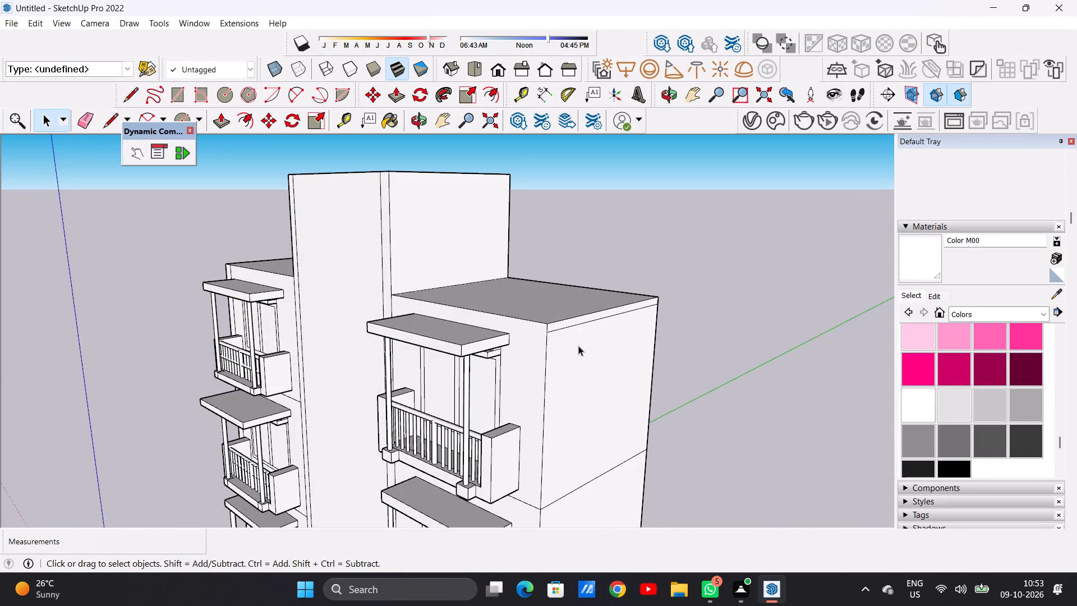
{"action": "scroll", "coordinate": [573, 337], "scroll_direction": "up", "scroll_amount": 5}
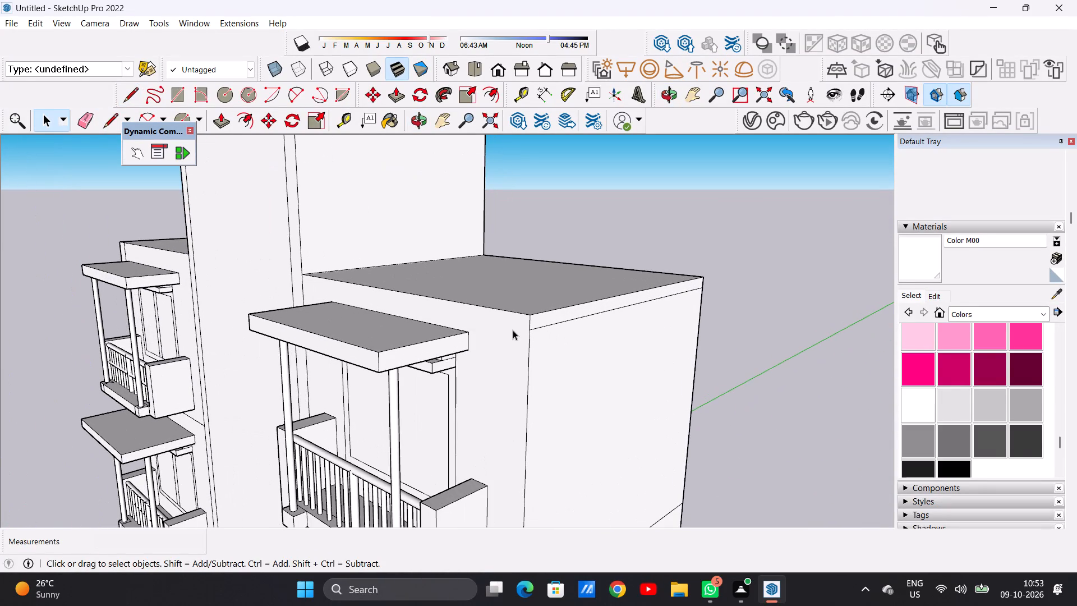
{"action": "key", "text": "p"}
{"action": "scroll", "coordinate": [556, 324], "scroll_direction": "up", "scroll_amount": 8}
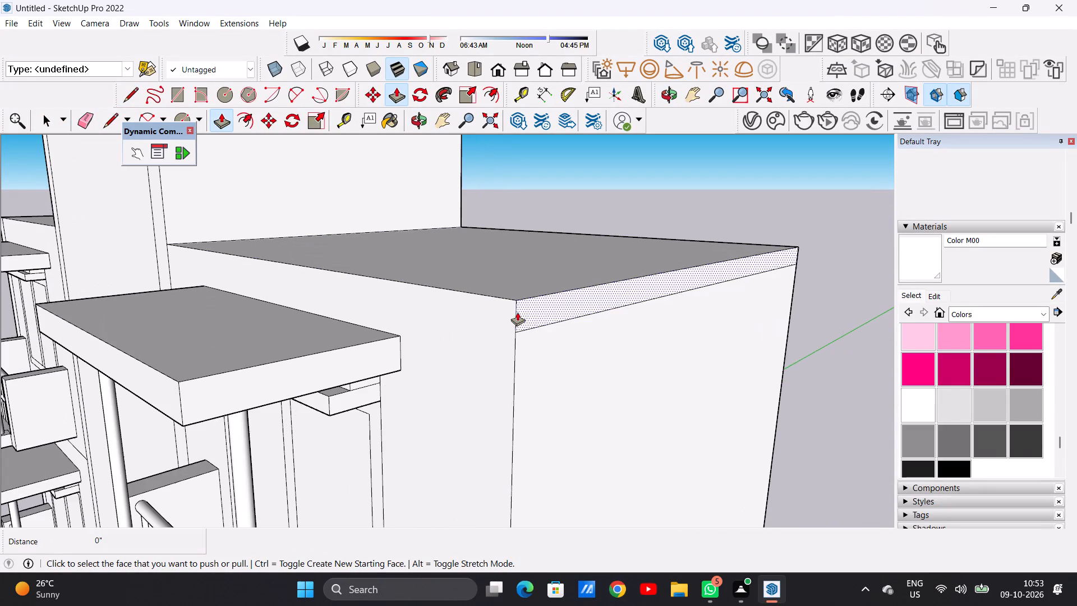
{"action": "left_click", "coordinate": [527, 306]}
{"action": "scroll", "coordinate": [625, 299], "scroll_direction": "down", "scroll_amount": 5}
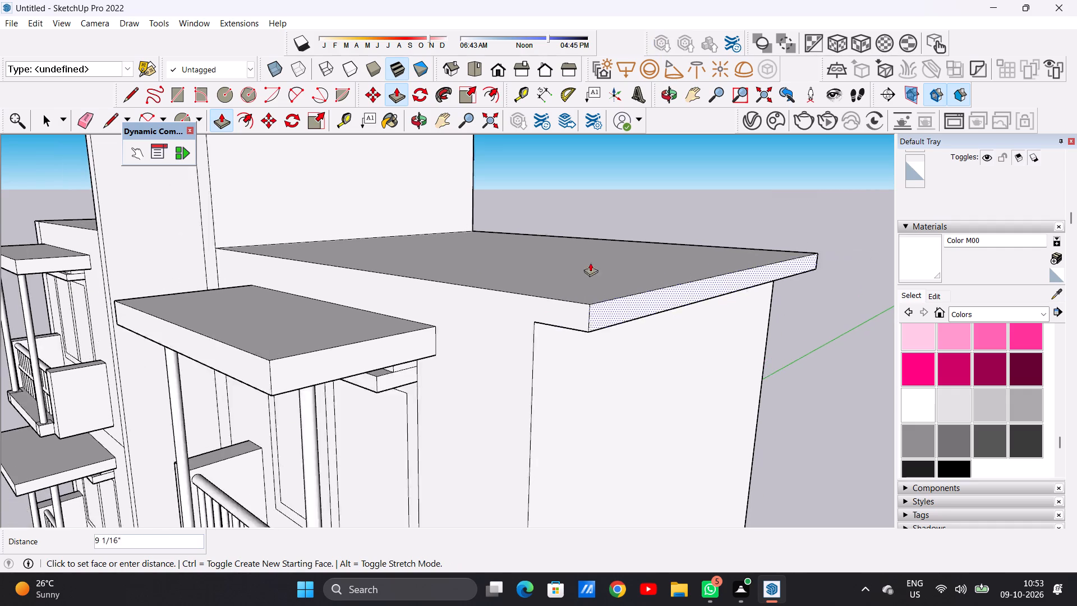
{"action": "scroll", "coordinate": [590, 263], "scroll_direction": "down", "scroll_amount": 16}
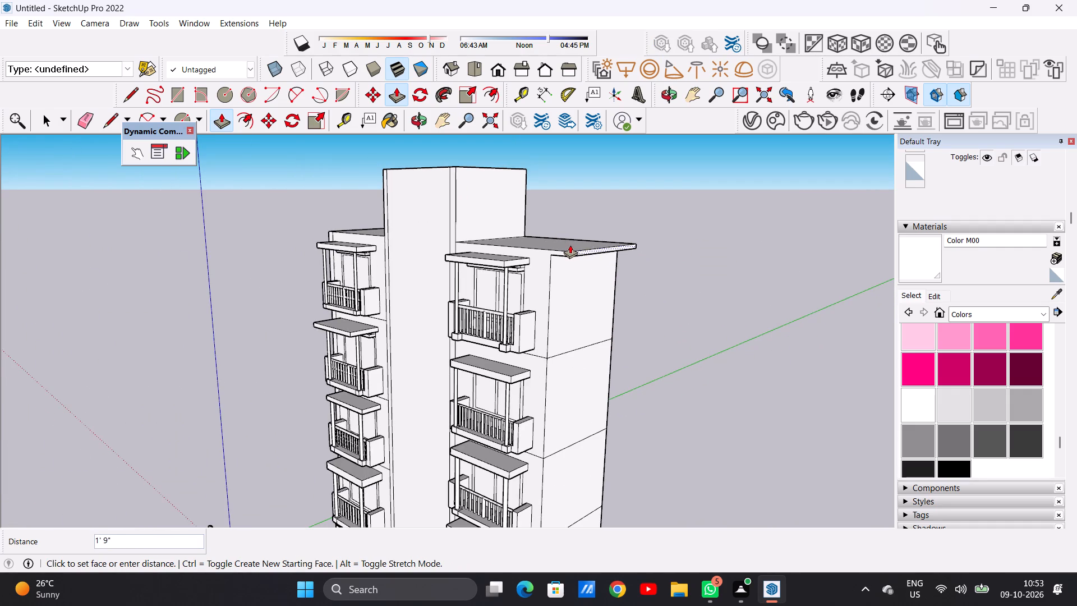
{"action": "scroll", "coordinate": [569, 247], "scroll_direction": "up", "scroll_amount": 10}
{"action": "scroll", "coordinate": [569, 247], "scroll_direction": "down", "scroll_amount": 1}
{"action": "scroll", "coordinate": [565, 255], "scroll_direction": "up", "scroll_amount": 4}
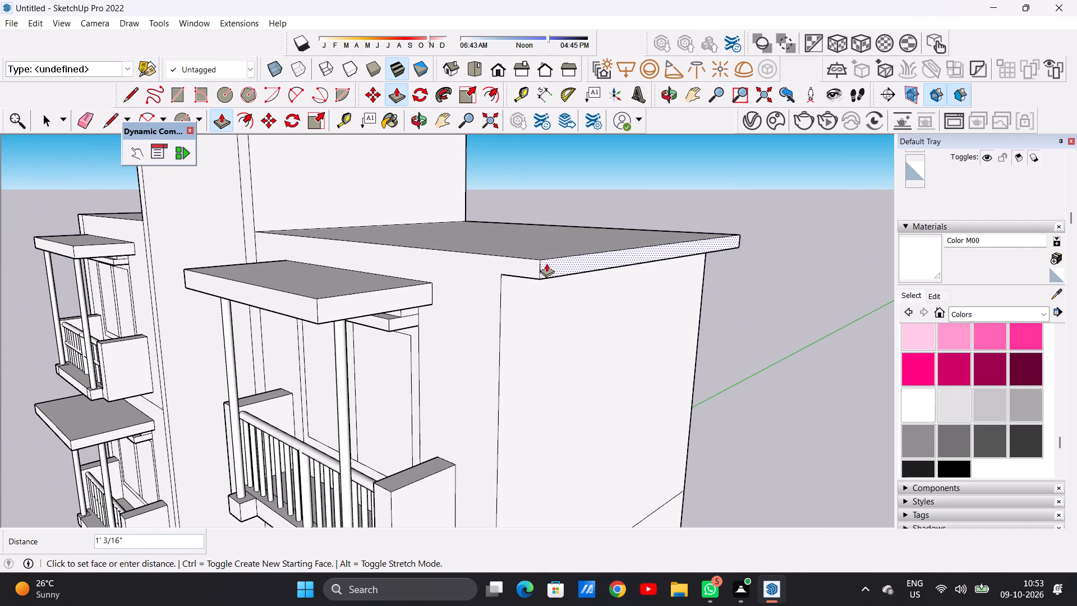
{"action": "left_click", "coordinate": [542, 262]}
{"action": "key", "text": "space"}
Extrude the central block's roof upward about 1' 1" as a separate band, keeping the original top edges.
{"action": "middle_click_drag", "start_coordinate": [520, 364], "coordinate": [519, 347]}
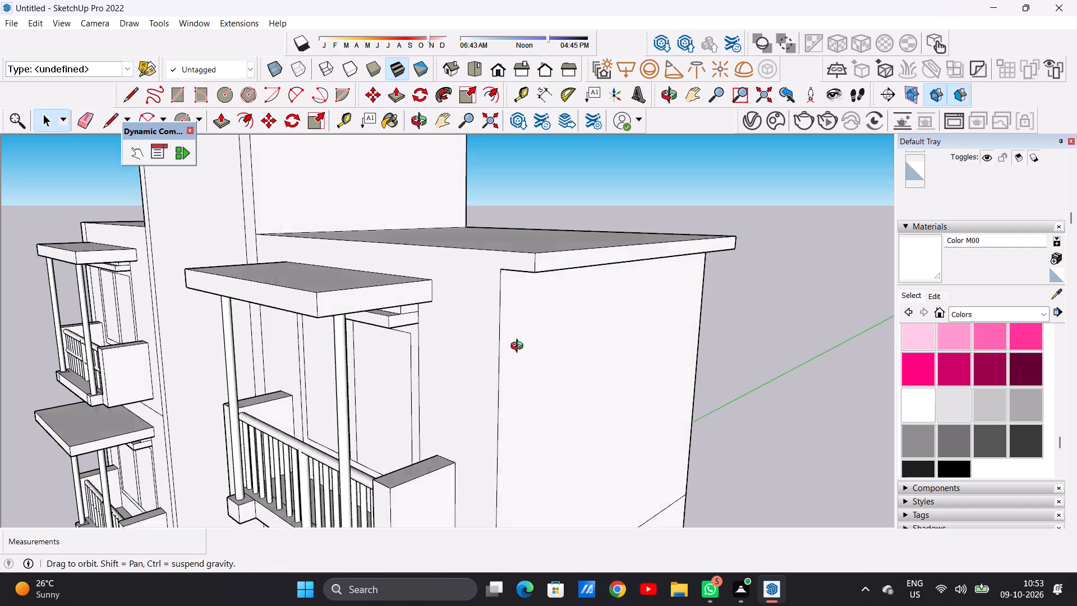
{"action": "middle_click_drag", "start_coordinate": [519, 347], "coordinate": [586, 355]}
{"action": "scroll", "coordinate": [559, 310], "scroll_direction": "down", "scroll_amount": 10}
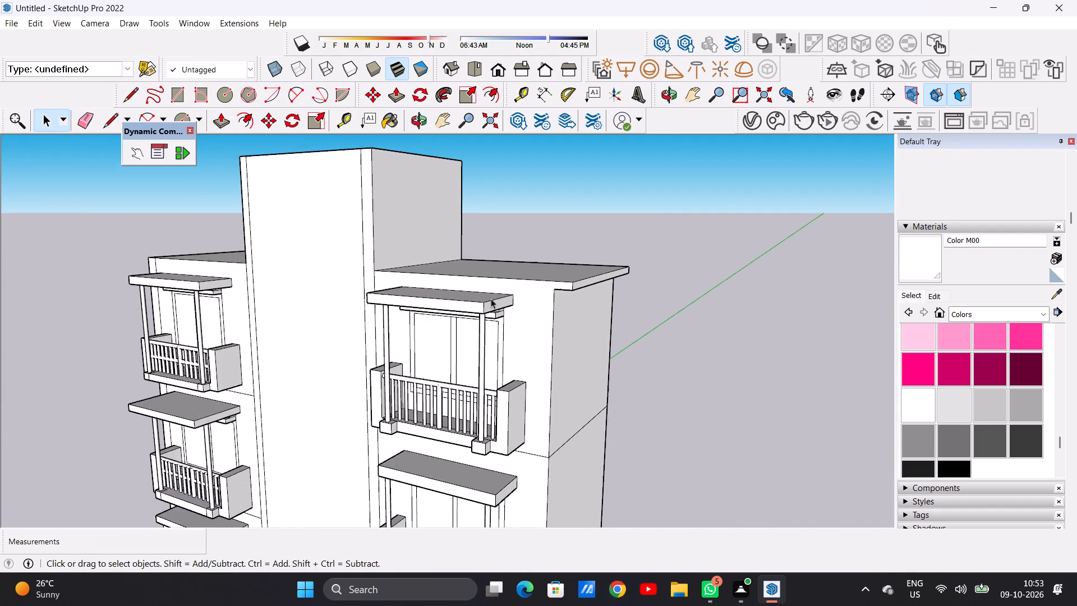
{"action": "middle_click_drag", "start_coordinate": [494, 301], "coordinate": [622, 437]}
{"action": "scroll", "coordinate": [618, 321], "scroll_direction": "up", "scroll_amount": 5}
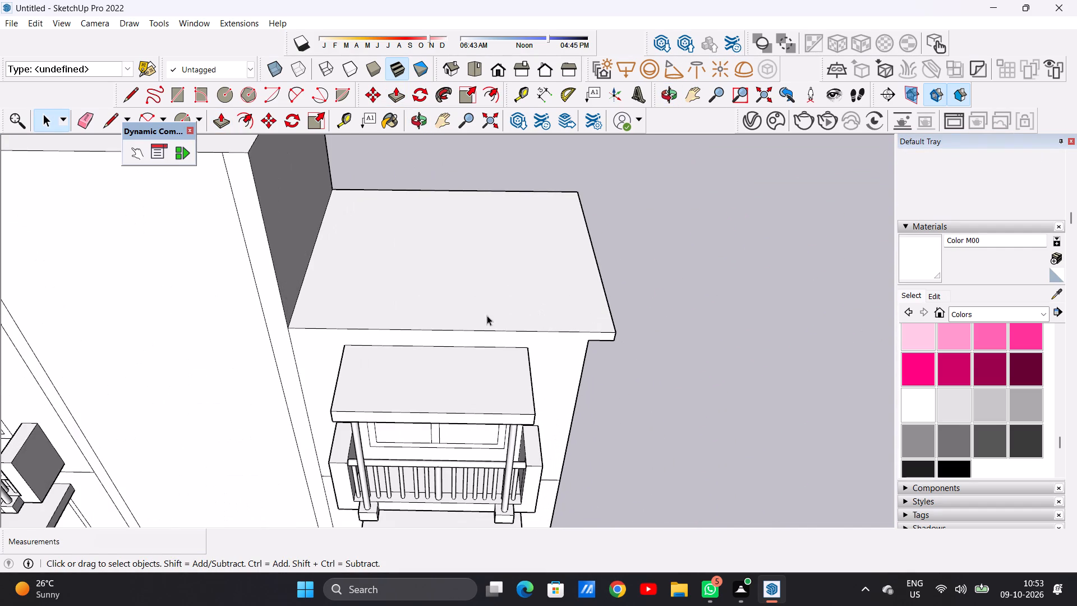
{"action": "scroll", "coordinate": [480, 322], "scroll_direction": "down", "scroll_amount": 11}
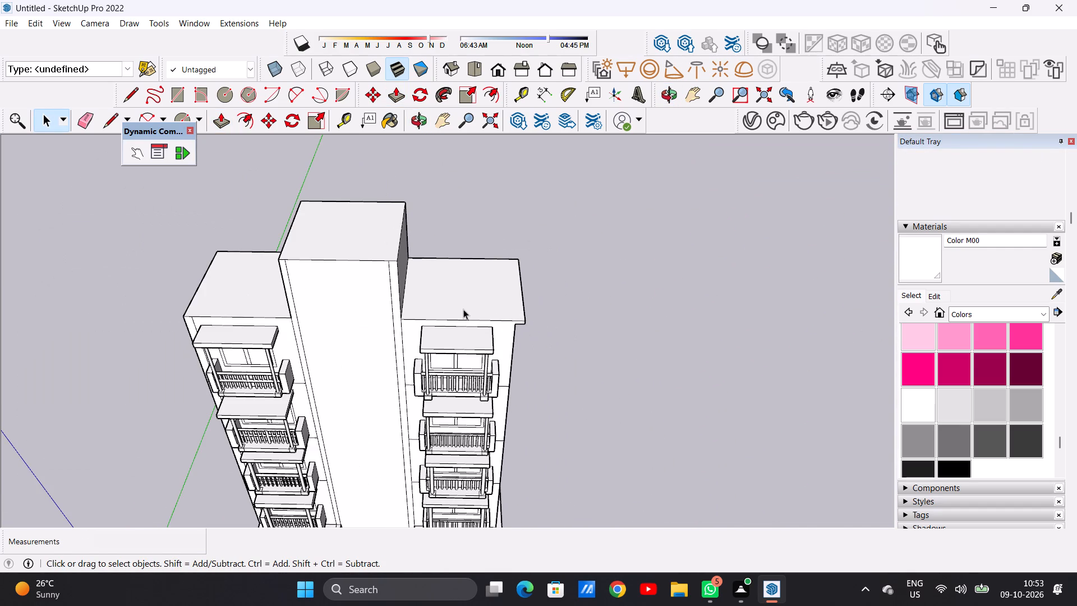
{"action": "middle_click_drag", "start_coordinate": [447, 330], "coordinate": [454, 204]}
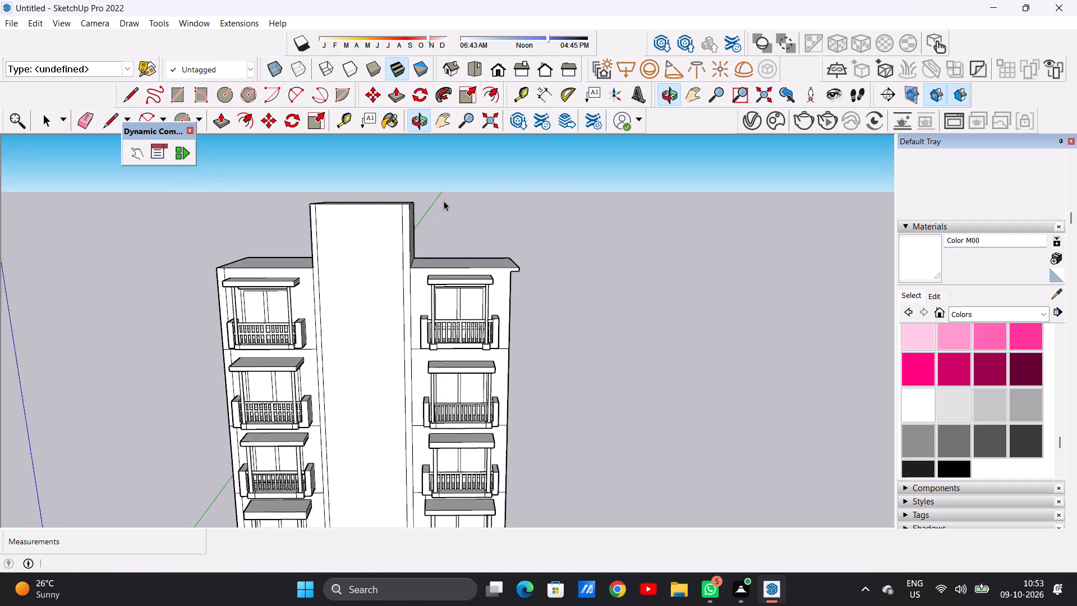
{"action": "scroll", "coordinate": [396, 194], "scroll_direction": "up", "scroll_amount": 6}
{"action": "scroll", "coordinate": [397, 207], "scroll_direction": "down", "scroll_amount": 1}
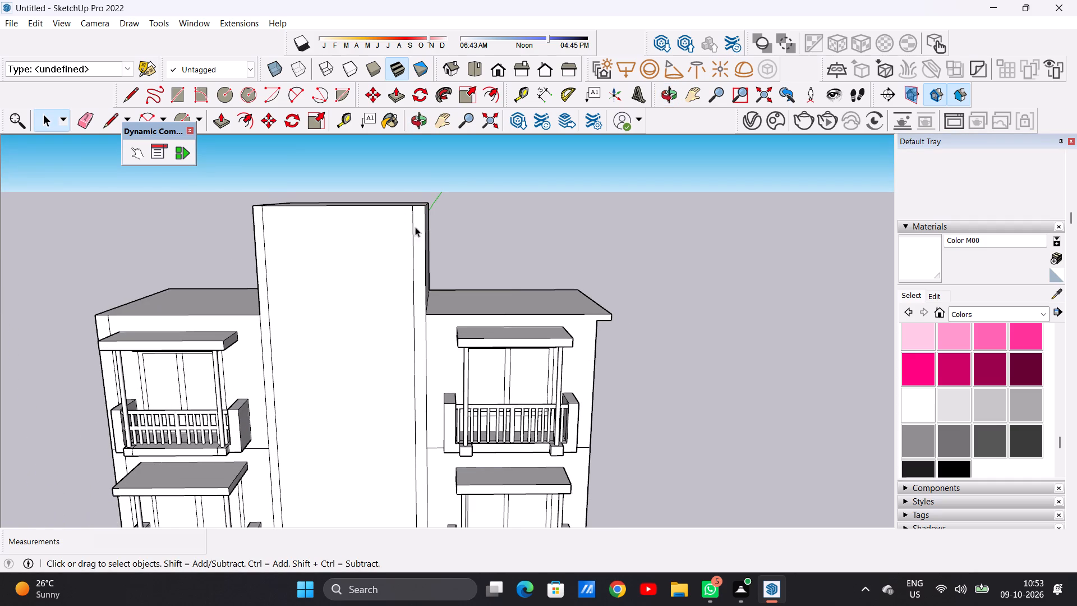
{"action": "scroll", "coordinate": [399, 238], "scroll_direction": "down", "scroll_amount": 3}
{"action": "middle_click_drag", "start_coordinate": [397, 240], "coordinate": [386, 324]}
{"action": "scroll", "coordinate": [386, 171], "scroll_direction": "up", "scroll_amount": 6}
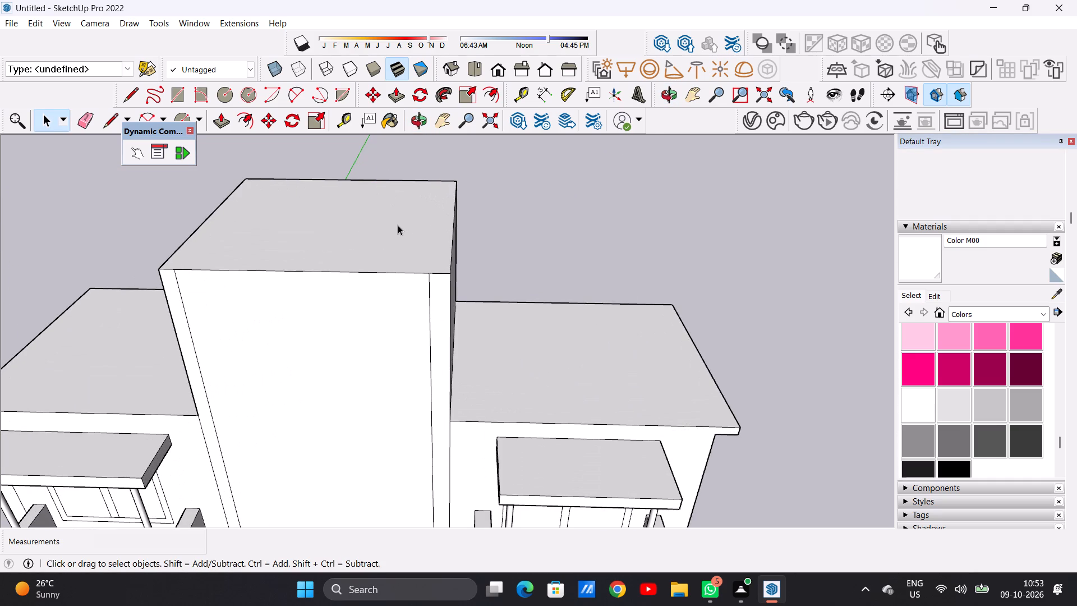
{"action": "key", "text": "p"}
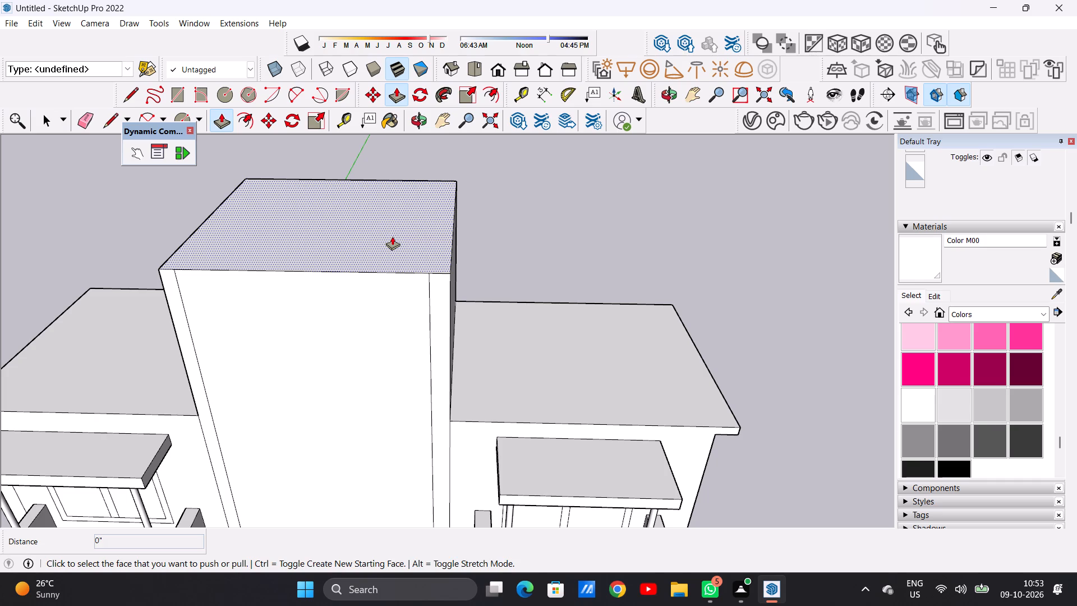
{"action": "left_click", "coordinate": [392, 236]}
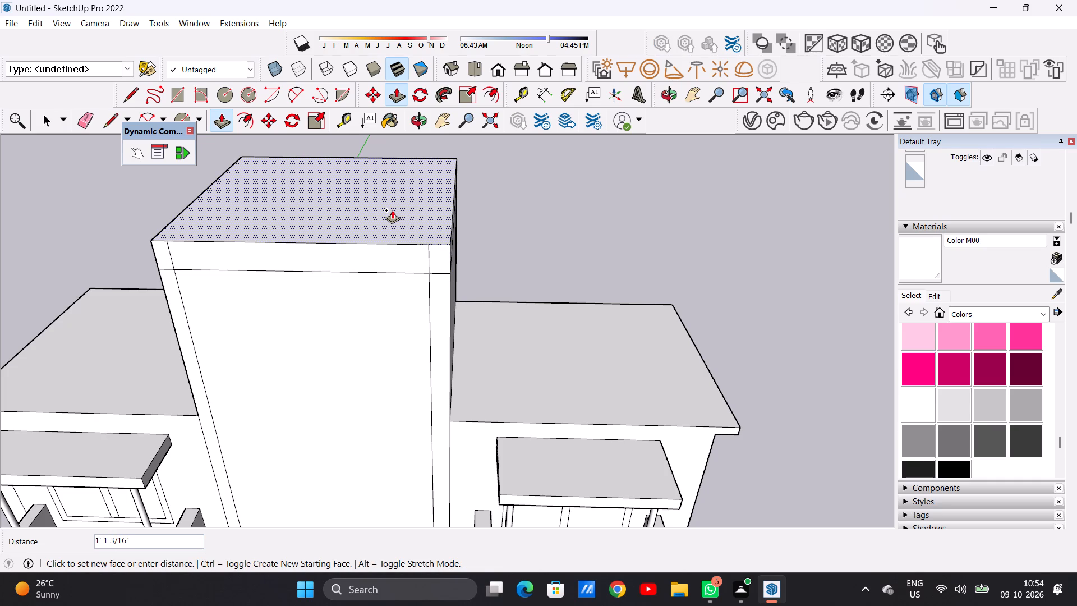
{"action": "left_click", "coordinate": [392, 210]}
{"action": "key", "text": "space"}
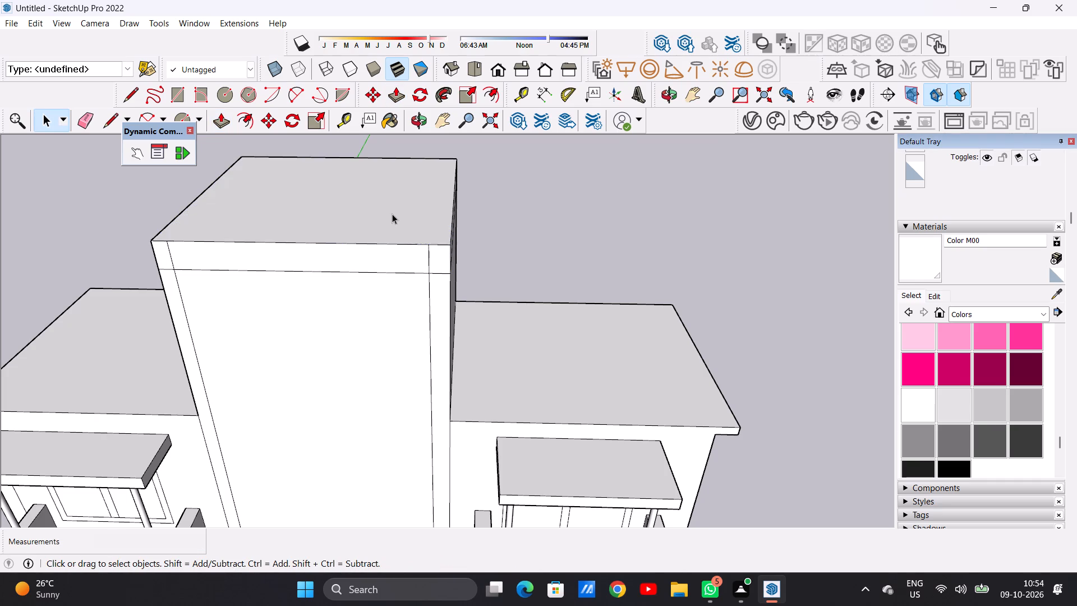
Erase the two short vertical strip lines crossing the front of the central block's new top band.
{"action": "key", "text": "e"}
{"action": "scroll", "coordinate": [402, 278], "scroll_direction": "up", "scroll_amount": 9}
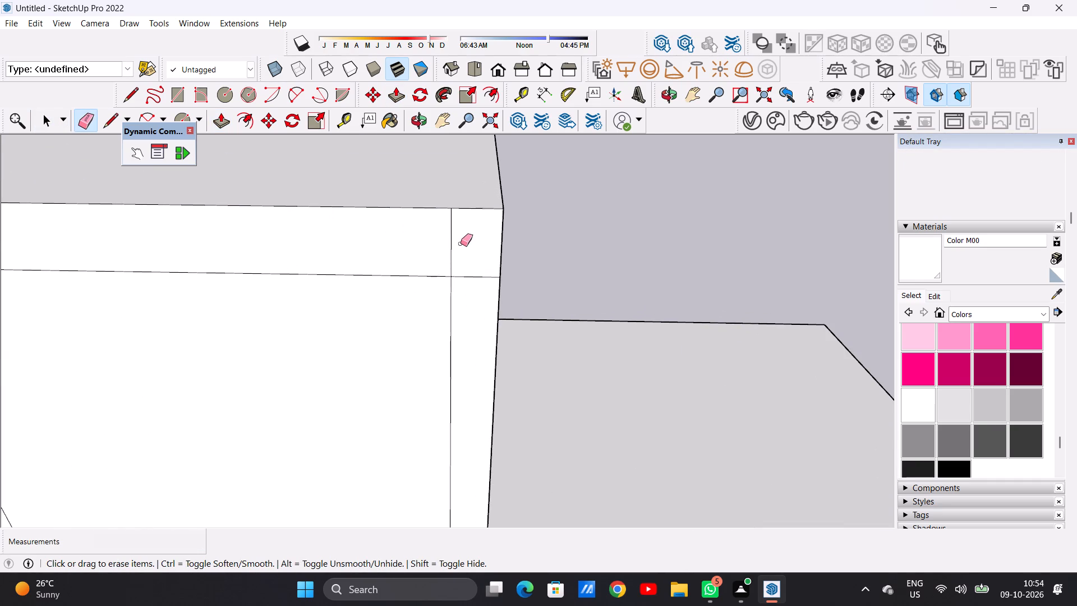
{"action": "left_click_drag", "start_coordinate": [458, 243], "coordinate": [438, 246]}
{"action": "scroll", "coordinate": [514, 241], "scroll_direction": "down", "scroll_amount": 4}
{"action": "scroll", "coordinate": [248, 230], "scroll_direction": "up", "scroll_amount": 2}
{"action": "scroll", "coordinate": [466, 249], "scroll_direction": "down", "scroll_amount": 5}
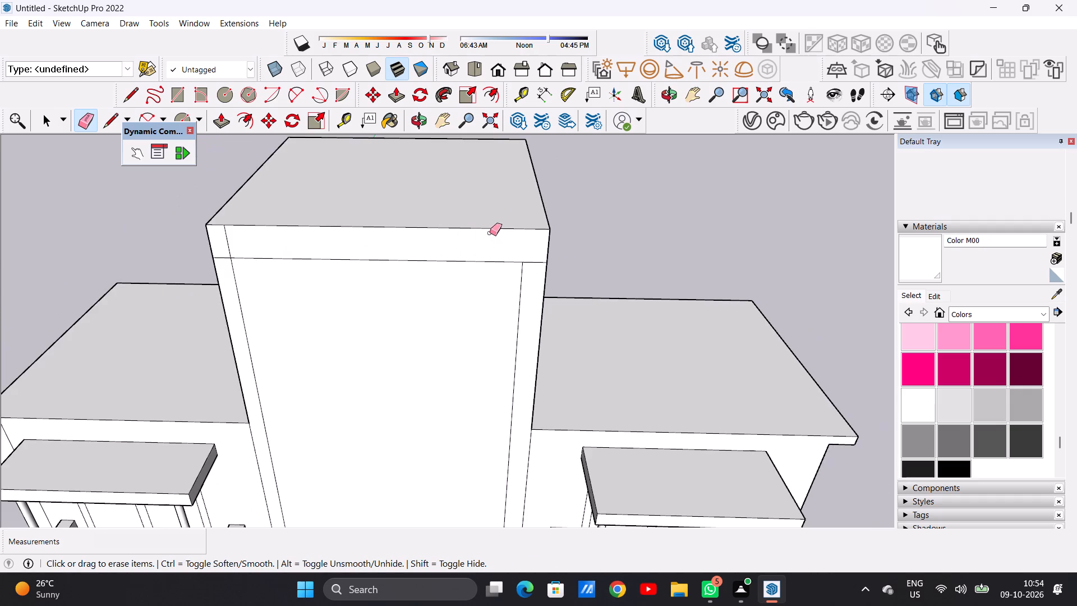
{"action": "scroll", "coordinate": [203, 300], "scroll_direction": "up", "scroll_amount": 9}
{"action": "left_click", "coordinate": [281, 241]}
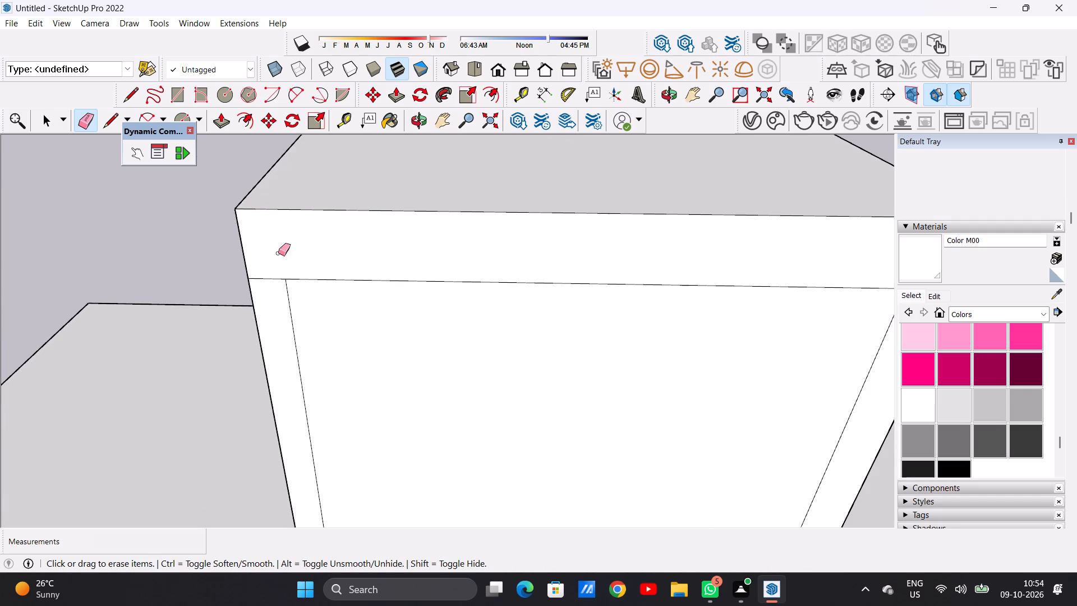
{"action": "scroll", "coordinate": [335, 282], "scroll_direction": "down", "scroll_amount": 10}
{"action": "middle_click_drag", "start_coordinate": [303, 256], "coordinate": [194, 209]}
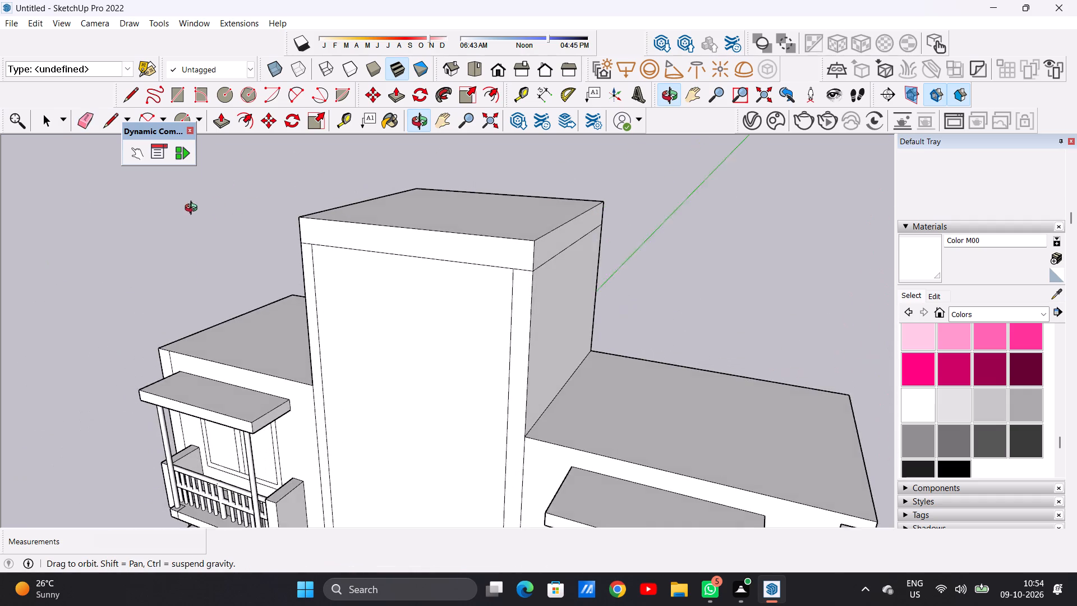
{"action": "middle_click_drag", "start_coordinate": [194, 209], "coordinate": [190, 210]}
{"action": "middle_click_drag", "start_coordinate": [545, 237], "coordinate": [317, 252]}
{"action": "middle_click_drag", "start_coordinate": [633, 252], "coordinate": [875, 185]}
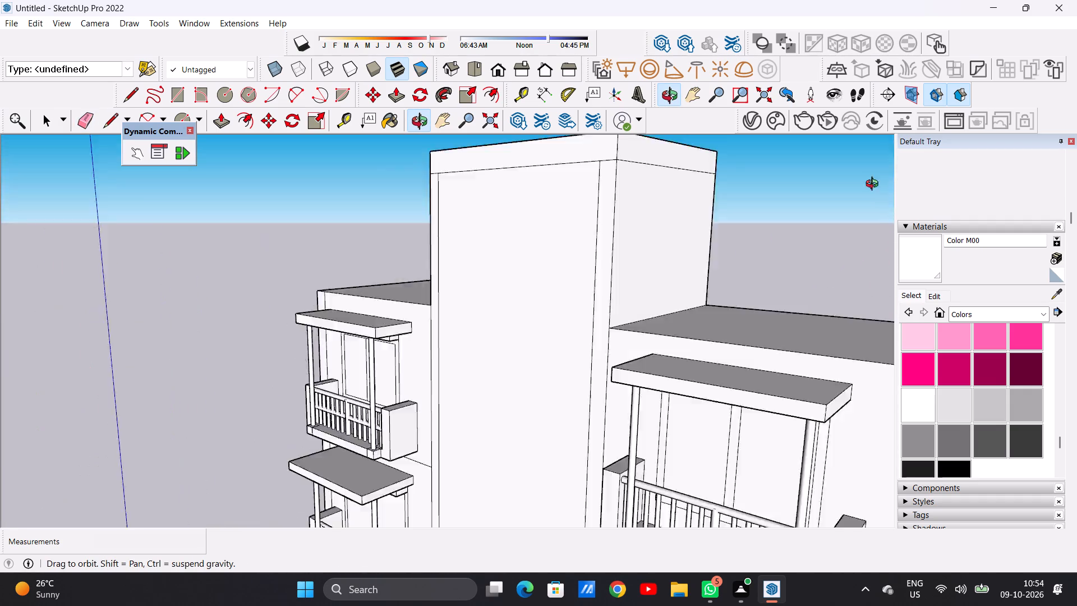
{"action": "middle_click_drag", "start_coordinate": [875, 185], "coordinate": [756, 231]}
{"action": "key", "text": "space"}
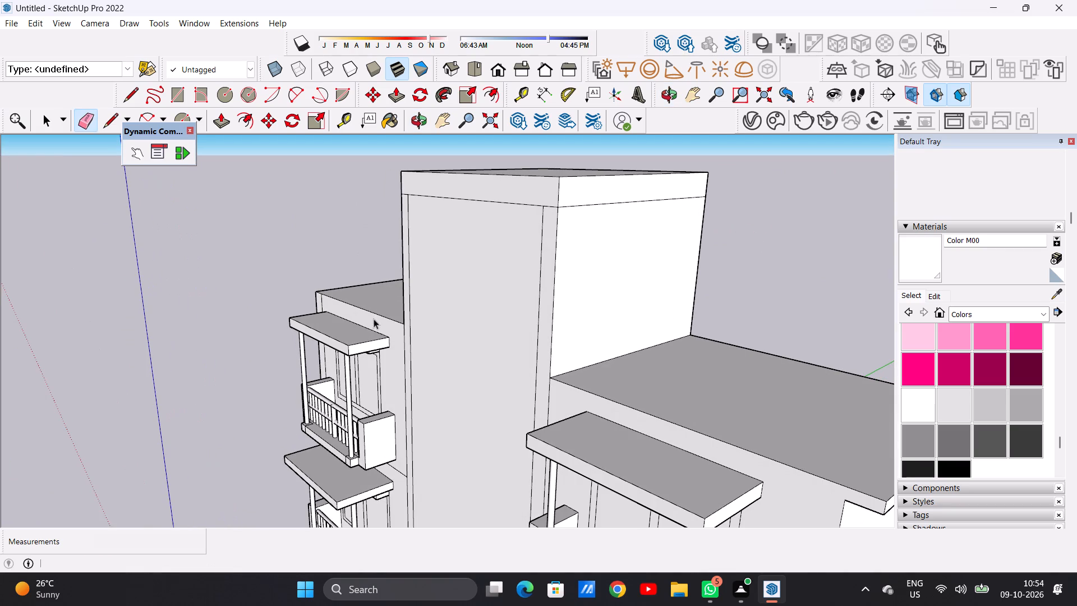
Extrude the front face of the central block's top band forward about 1' 3".
{"action": "scroll", "coordinate": [355, 318], "scroll_direction": "down", "scroll_amount": 10}
{"action": "middle_click_drag", "start_coordinate": [371, 294], "coordinate": [530, 281]}
{"action": "scroll", "coordinate": [463, 270], "scroll_direction": "up", "scroll_amount": 11}
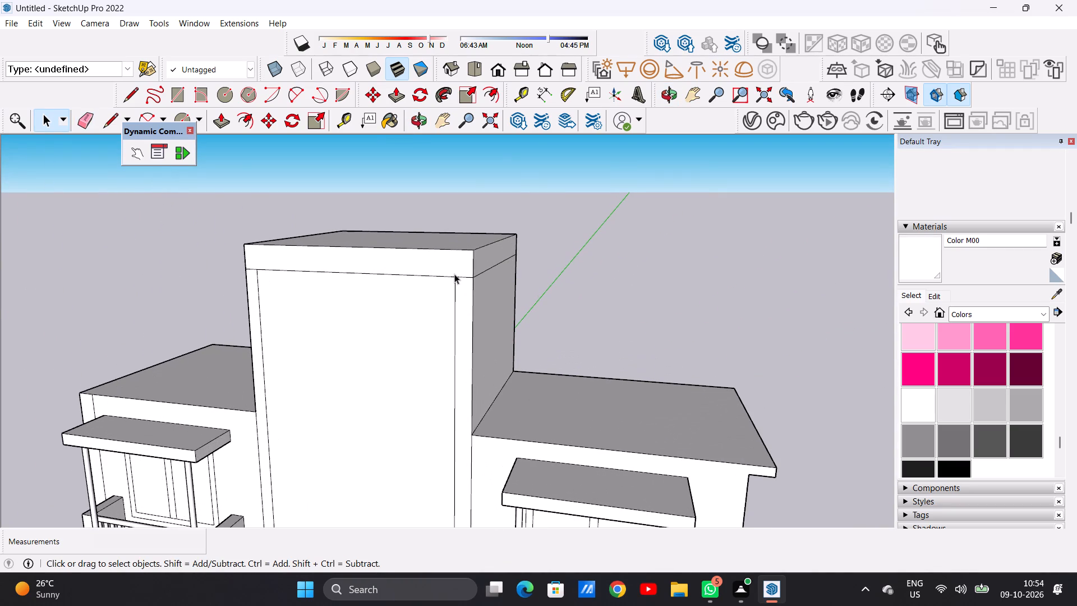
{"action": "key", "text": "p"}
{"action": "scroll", "coordinate": [461, 252], "scroll_direction": "up", "scroll_amount": 4}
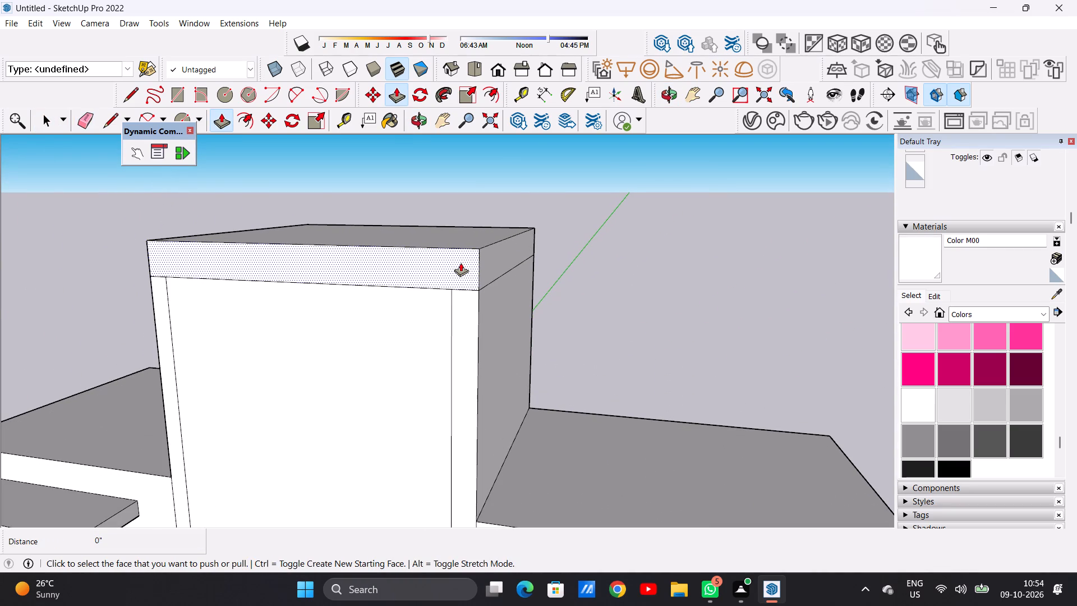
{"action": "left_click", "coordinate": [461, 263]}
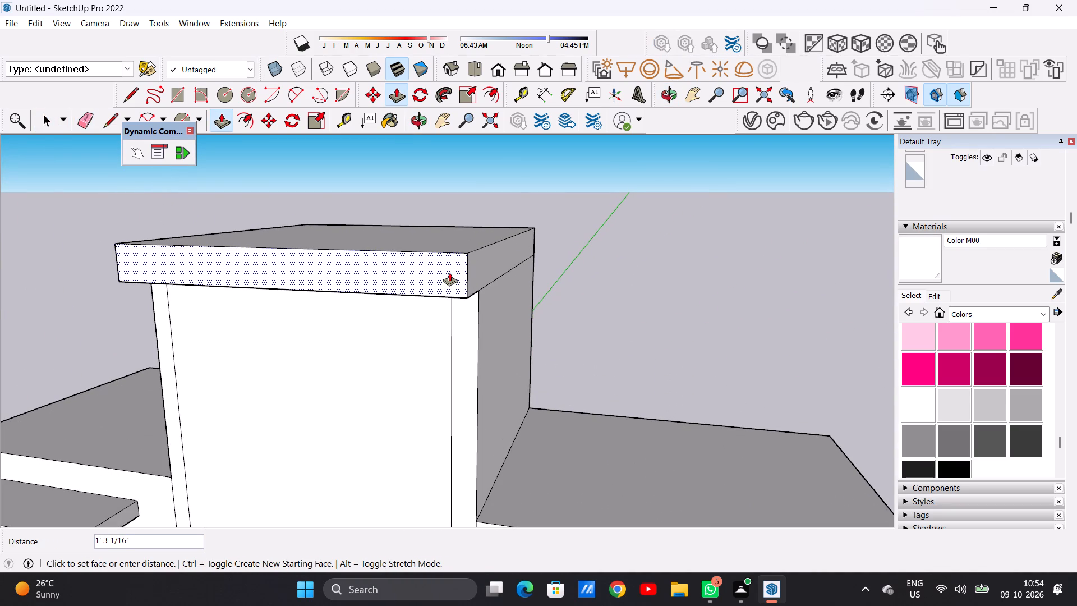
{"action": "left_click", "coordinate": [449, 272]}
Extrude the top band's side face above the right tower's roof outward about 8 3/4".
{"action": "scroll", "coordinate": [485, 316], "scroll_direction": "down", "scroll_amount": 3}
{"action": "middle_click_drag", "start_coordinate": [480, 326], "coordinate": [403, 301]}
{"action": "scroll", "coordinate": [438, 258], "scroll_direction": "up", "scroll_amount": 4}
{"action": "left_click", "coordinate": [429, 266]}
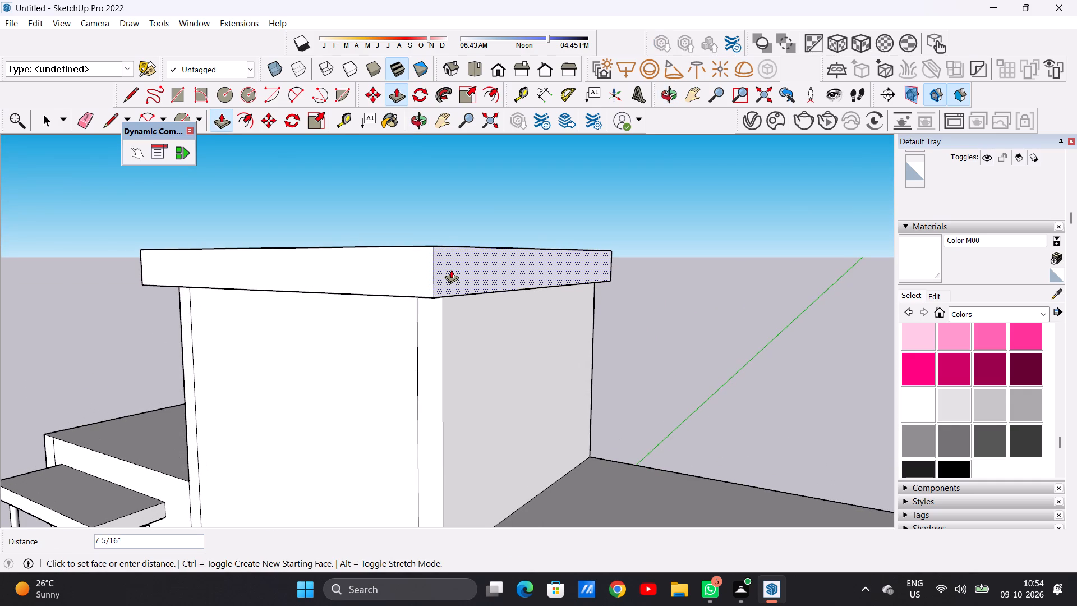
{"action": "left_click", "coordinate": [455, 269]}
Extrude the top band's side face above the left tower's roof outward about 1' 1".
{"action": "scroll", "coordinate": [484, 268], "scroll_direction": "down", "scroll_amount": 8}
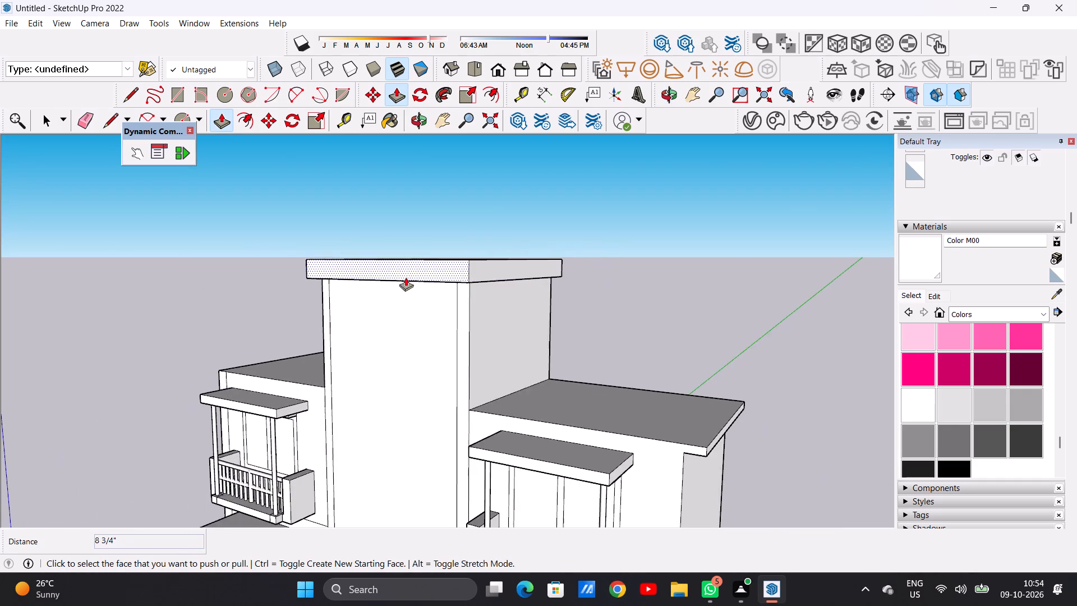
{"action": "middle_click_drag", "start_coordinate": [374, 281], "coordinate": [673, 283]}
{"action": "scroll", "coordinate": [426, 269], "scroll_direction": "up", "scroll_amount": 6}
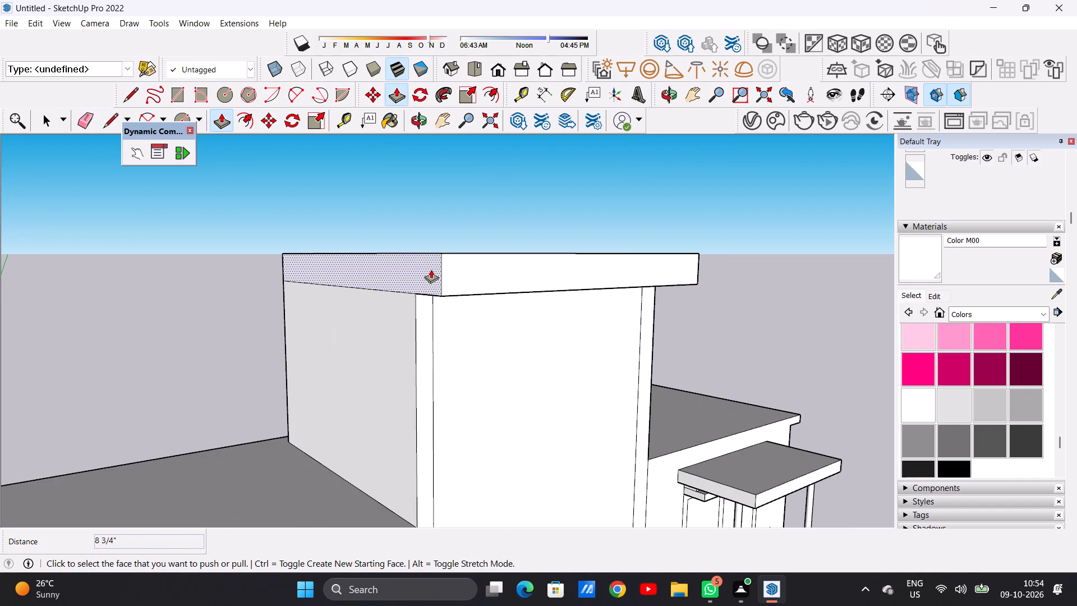
{"action": "left_click", "coordinate": [431, 269]}
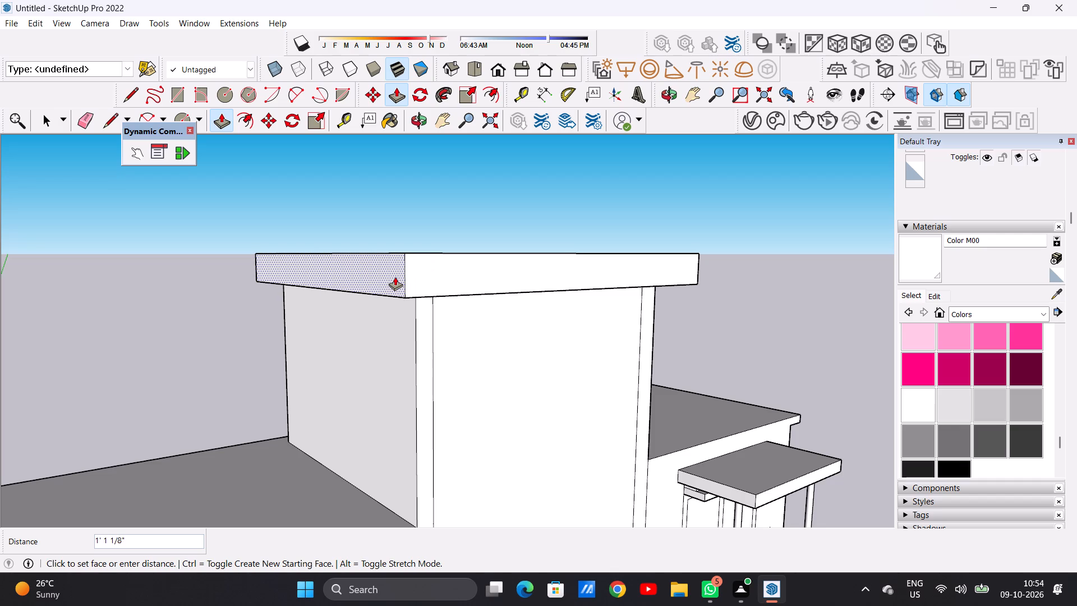
{"action": "left_click", "coordinate": [395, 277]}
{"action": "scroll", "coordinate": [417, 293], "scroll_direction": "down", "scroll_amount": 8}
{"action": "middle_click_drag", "start_coordinate": [410, 296], "coordinate": [319, 303]}
{"action": "key", "text": "space"}
Examine the central block's overhanging top band and both tower roofs from below, the front and above.
{"action": "scroll", "coordinate": [318, 309], "scroll_direction": "down", "scroll_amount": 7}
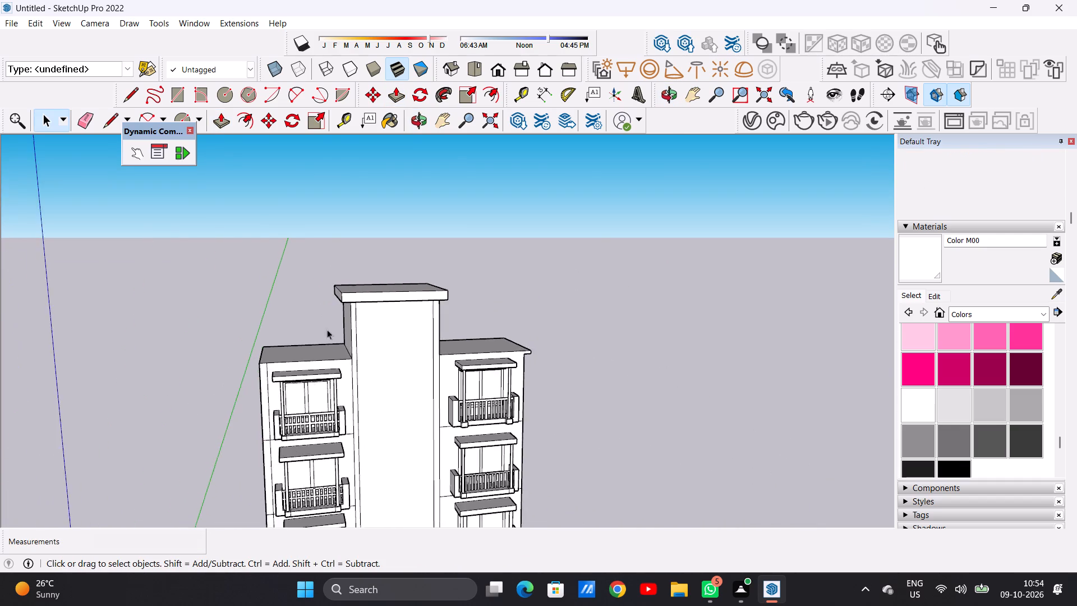
{"action": "scroll", "coordinate": [327, 329], "scroll_direction": "down", "scroll_amount": 1}
{"action": "middle_click_drag", "start_coordinate": [366, 344], "coordinate": [311, 245]}
{"action": "scroll", "coordinate": [467, 304], "scroll_direction": "up", "scroll_amount": 15}
{"action": "scroll", "coordinate": [385, 351], "scroll_direction": "down", "scroll_amount": 5}
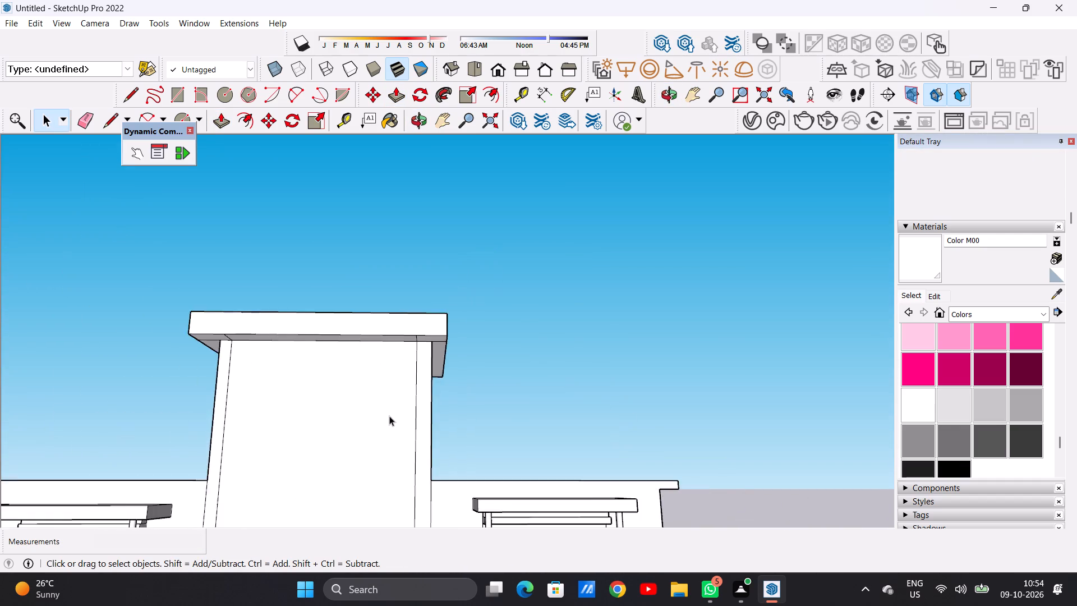
{"action": "scroll", "coordinate": [389, 416], "scroll_direction": "down", "scroll_amount": 16}
{"action": "middle_click_drag", "start_coordinate": [390, 365], "coordinate": [392, 428]}
{"action": "scroll", "coordinate": [397, 401], "scroll_direction": "down", "scroll_amount": 4}
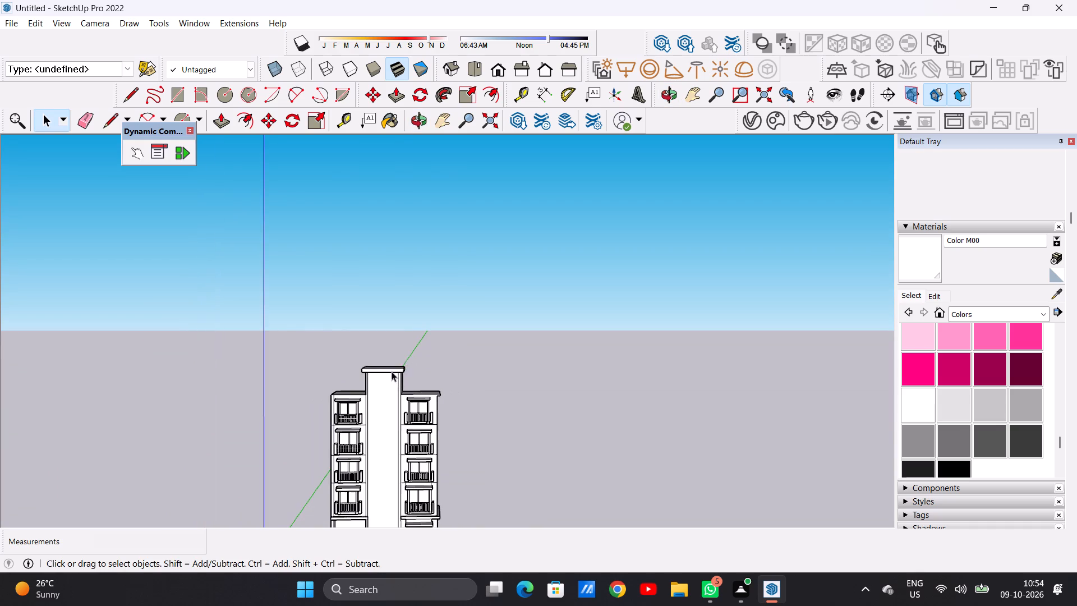
{"action": "scroll", "coordinate": [392, 371], "scroll_direction": "down", "scroll_amount": 3}
{"action": "scroll", "coordinate": [388, 502], "scroll_direction": "up", "scroll_amount": 3}
{"action": "scroll", "coordinate": [388, 503], "scroll_direction": "down", "scroll_amount": 1}
{"action": "scroll", "coordinate": [388, 503], "scroll_direction": "up", "scroll_amount": 1}
{"action": "scroll", "coordinate": [388, 406], "scroll_direction": "up", "scroll_amount": 6}
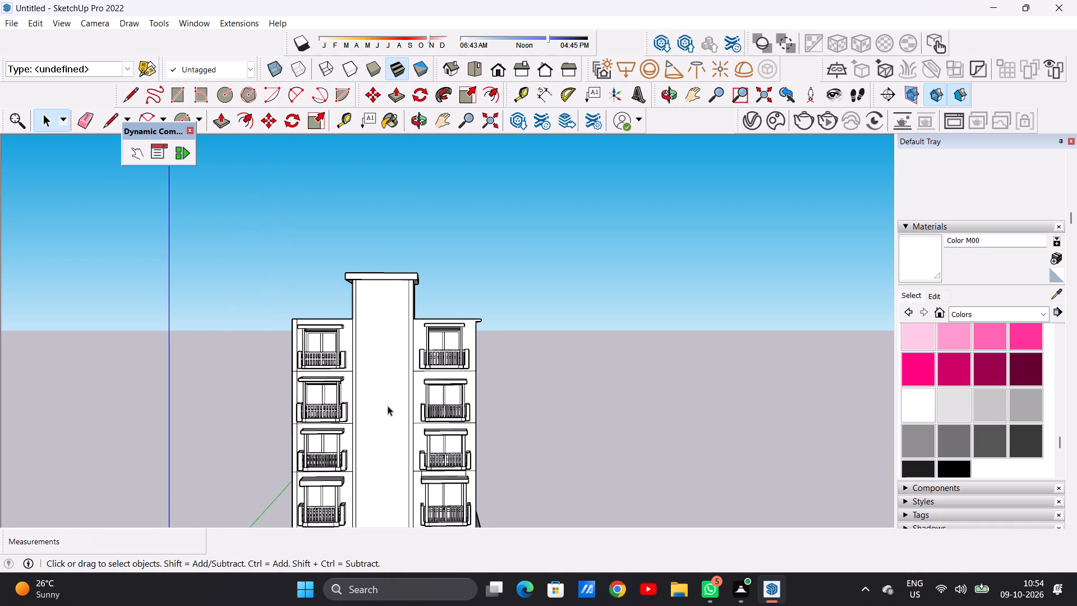
{"action": "scroll", "coordinate": [404, 377], "scroll_direction": "up", "scroll_amount": 5}
{"action": "scroll", "coordinate": [370, 197], "scroll_direction": "down", "scroll_amount": 6}
{"action": "middle_click_drag", "start_coordinate": [427, 244], "coordinate": [317, 306]}
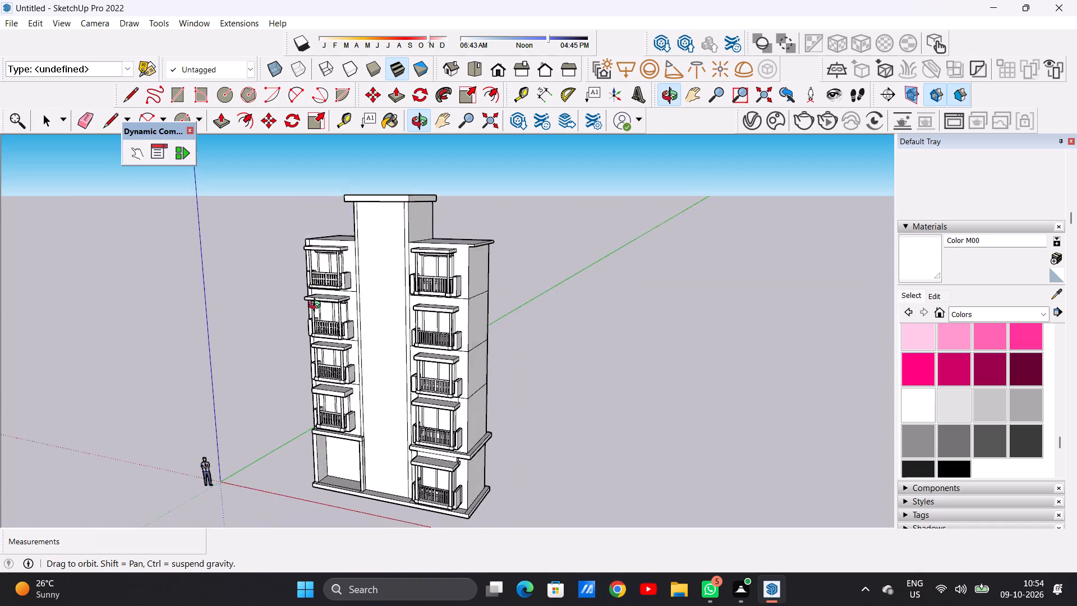
{"action": "middle_click_drag", "start_coordinate": [317, 306], "coordinate": [448, 421]}
{"action": "scroll", "coordinate": [451, 255], "scroll_direction": "up", "scroll_amount": 7}
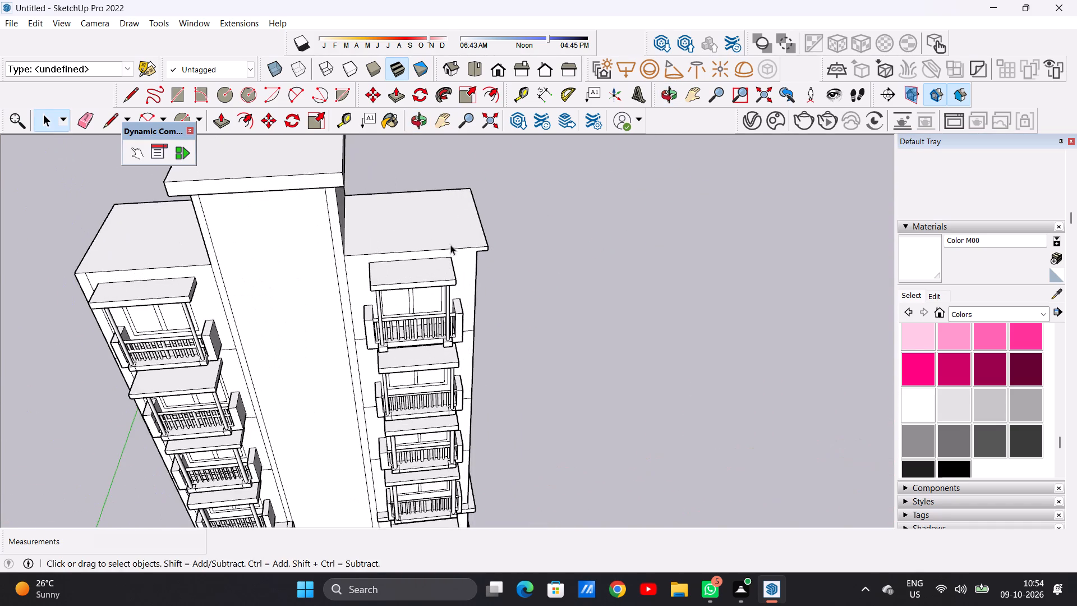
Examine the right tower's overhanging roof and the central block's top band from above and the front.
{"action": "middle_click_drag", "start_coordinate": [450, 245], "coordinate": [431, 290]}
{"action": "scroll", "coordinate": [578, 221], "scroll_direction": "down", "scroll_amount": 4}
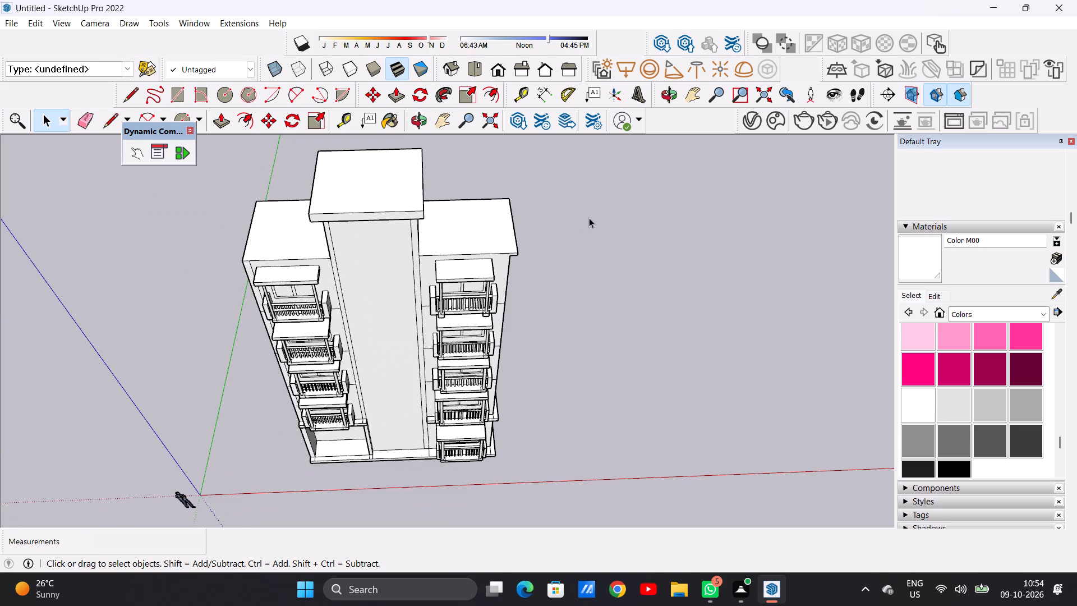
{"action": "scroll", "coordinate": [494, 250], "scroll_direction": "up", "scroll_amount": 12}
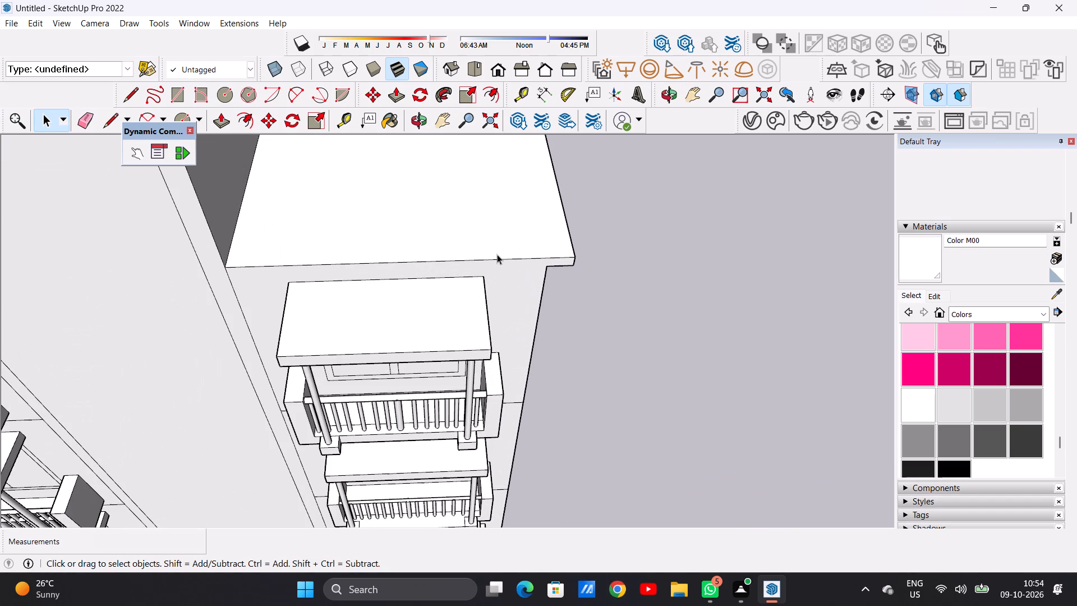
{"action": "scroll", "coordinate": [497, 254], "scroll_direction": "down", "scroll_amount": 10}
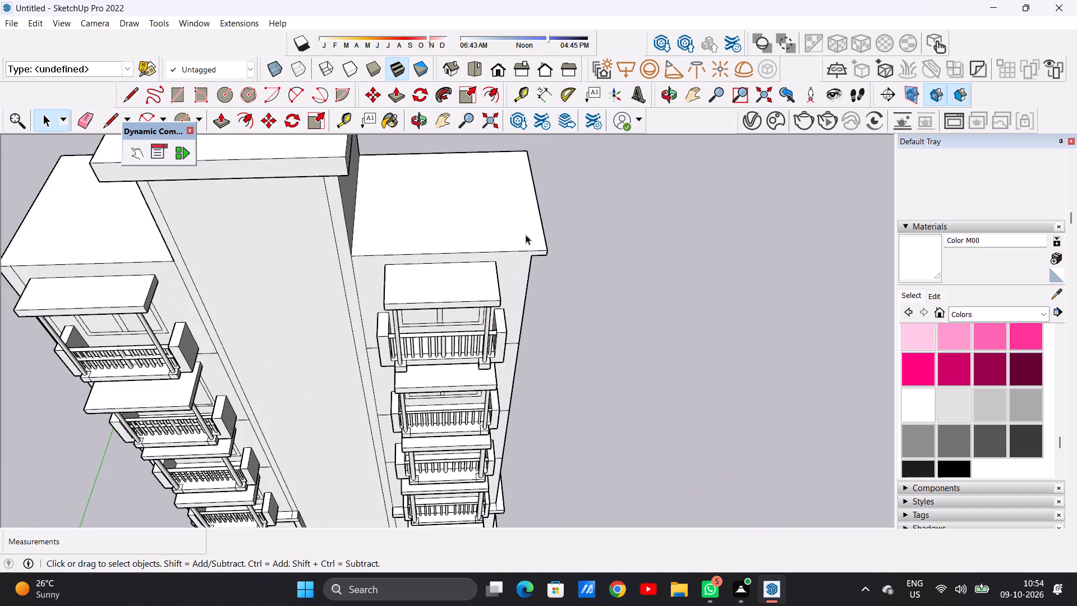
{"action": "scroll", "coordinate": [526, 235], "scroll_direction": "down", "scroll_amount": 11}
{"action": "scroll", "coordinate": [524, 232], "scroll_direction": "up", "scroll_amount": 11}
{"action": "middle_click_drag", "start_coordinate": [514, 251], "coordinate": [503, 235]}
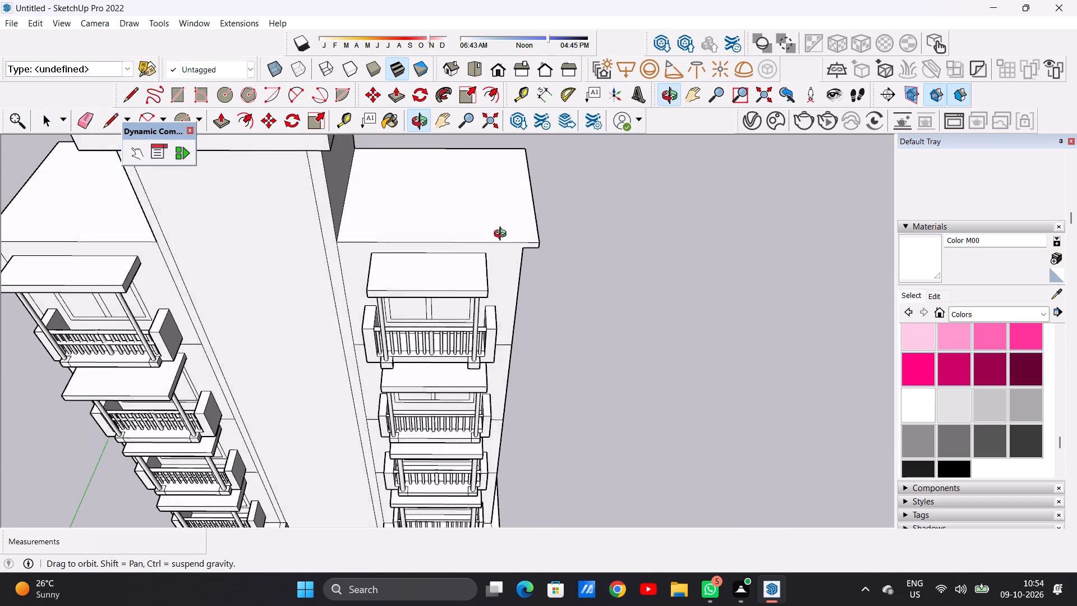
{"action": "middle_click_drag", "start_coordinate": [503, 235], "coordinate": [501, 253]}
{"action": "scroll", "coordinate": [501, 267], "scroll_direction": "down", "scroll_amount": 5}
{"action": "scroll", "coordinate": [516, 213], "scroll_direction": "up", "scroll_amount": 5}
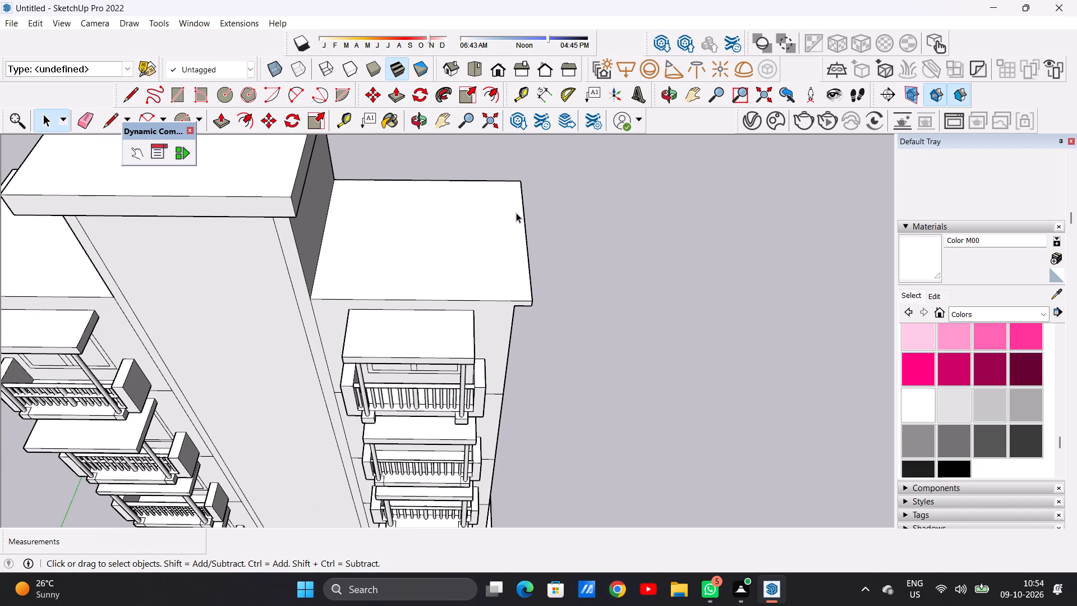
{"action": "scroll", "coordinate": [512, 213], "scroll_direction": "down", "scroll_amount": 2}
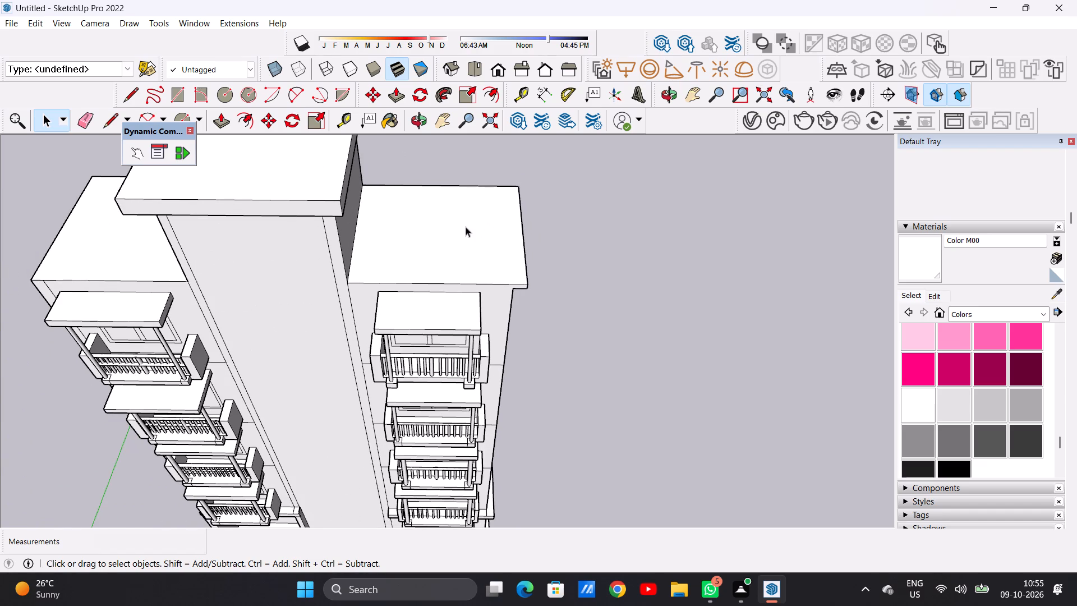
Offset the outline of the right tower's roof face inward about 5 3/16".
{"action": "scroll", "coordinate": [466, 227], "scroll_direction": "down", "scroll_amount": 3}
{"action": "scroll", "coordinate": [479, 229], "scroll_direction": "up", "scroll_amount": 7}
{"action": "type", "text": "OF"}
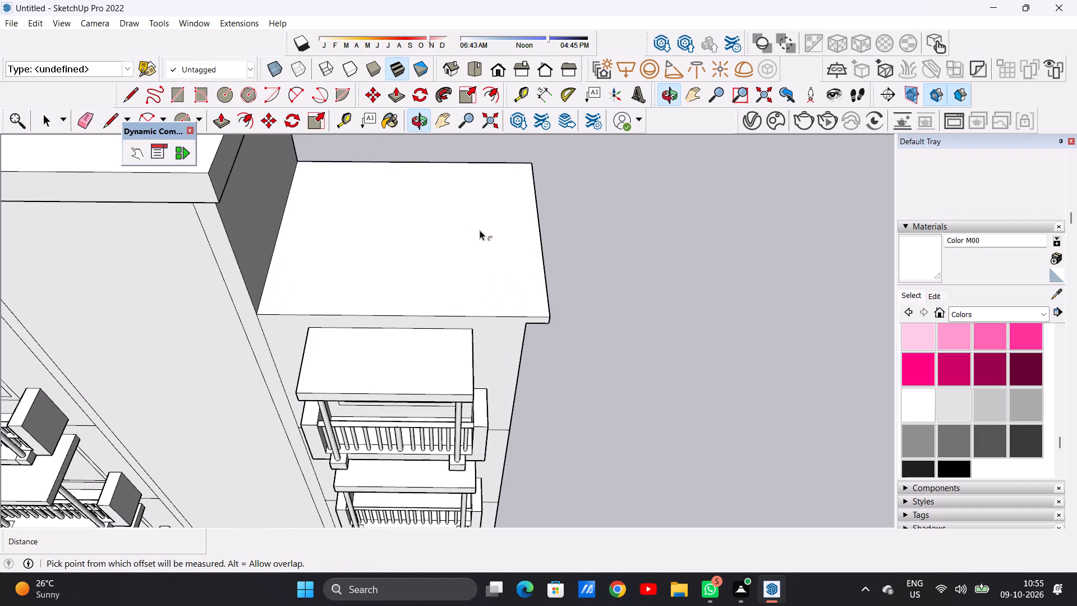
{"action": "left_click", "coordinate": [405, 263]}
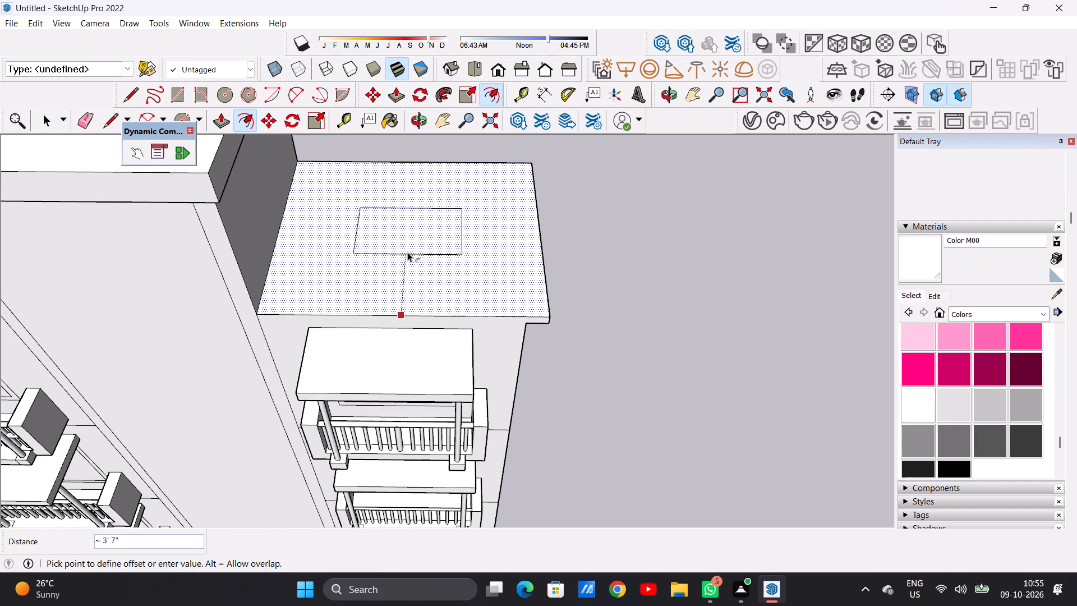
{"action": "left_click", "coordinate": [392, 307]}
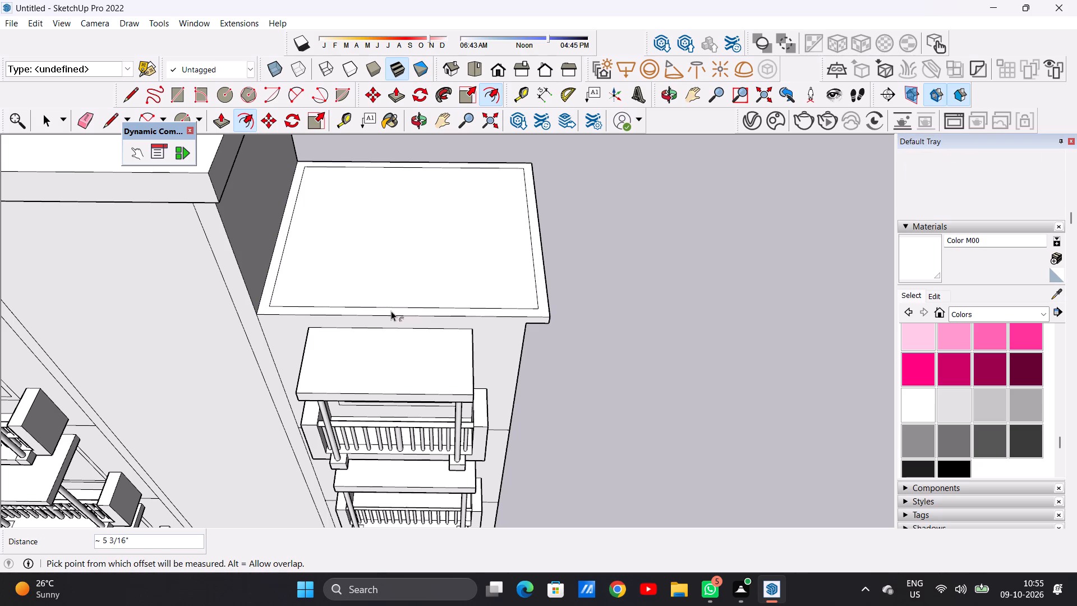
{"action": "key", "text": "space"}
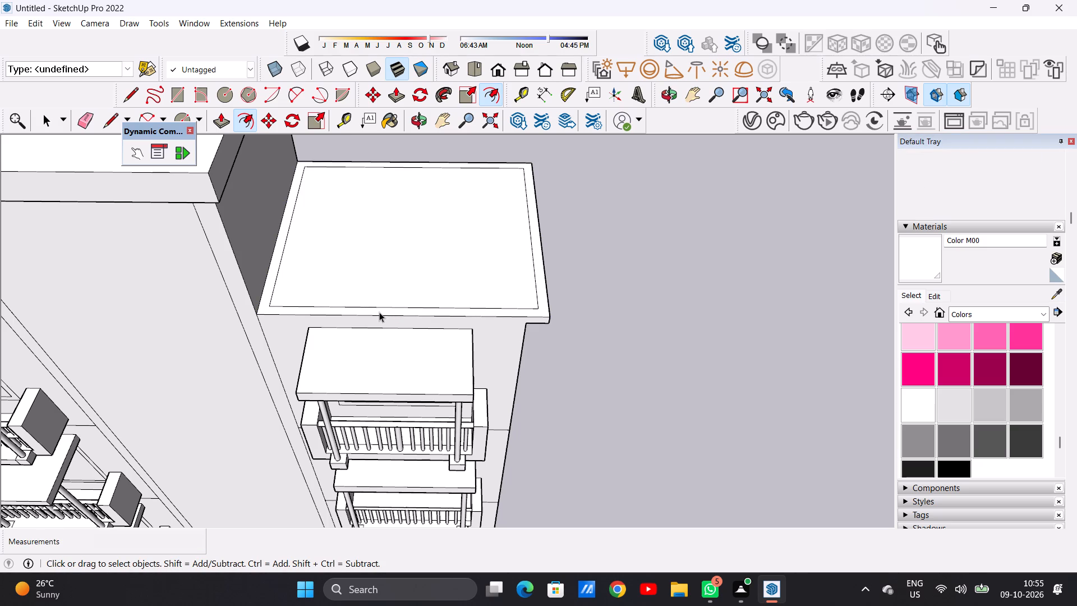
Examine the offset border on the right tower's roof and its overhang from the side, front and above.
{"action": "scroll", "coordinate": [414, 295], "scroll_direction": "down", "scroll_amount": 7}
{"action": "middle_click_drag", "start_coordinate": [447, 318], "coordinate": [353, 245]}
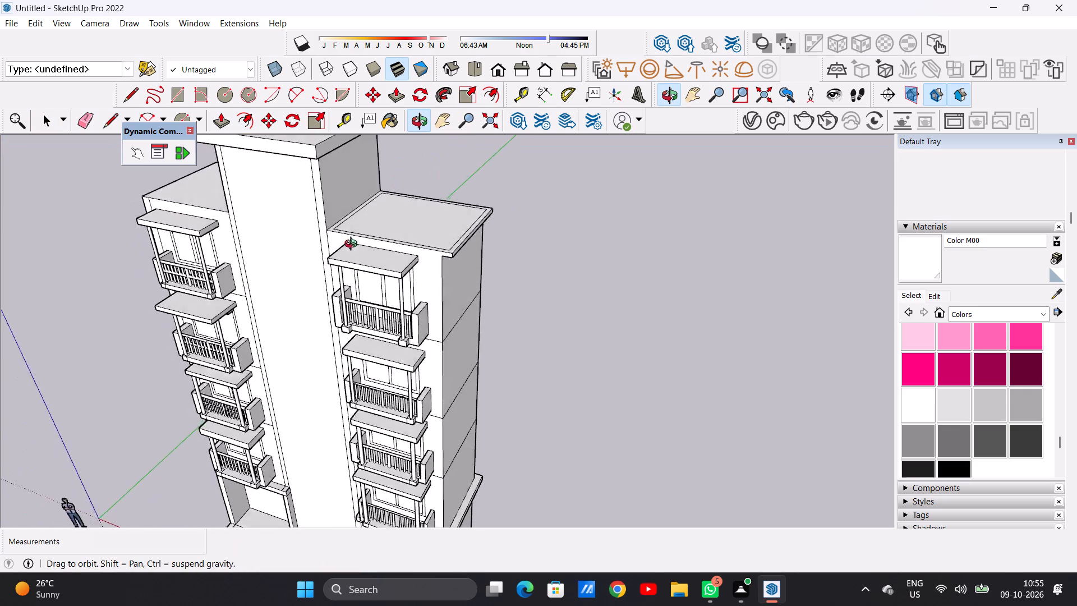
{"action": "middle_click_drag", "start_coordinate": [353, 245], "coordinate": [412, 272]}
{"action": "scroll", "coordinate": [483, 250], "scroll_direction": "up", "scroll_amount": 1}
{"action": "middle_click_drag", "start_coordinate": [412, 254], "coordinate": [438, 325]}
{"action": "scroll", "coordinate": [484, 319], "scroll_direction": "up", "scroll_amount": 4}
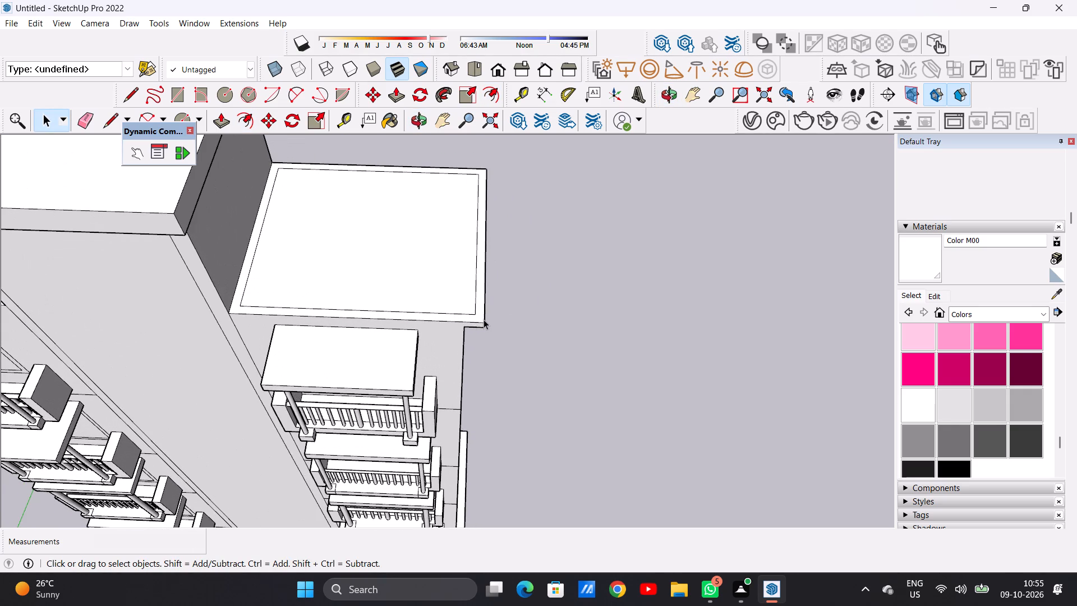
{"action": "scroll", "coordinate": [480, 314], "scroll_direction": "down", "scroll_amount": 4}
{"action": "scroll", "coordinate": [480, 275], "scroll_direction": "up", "scroll_amount": 6}
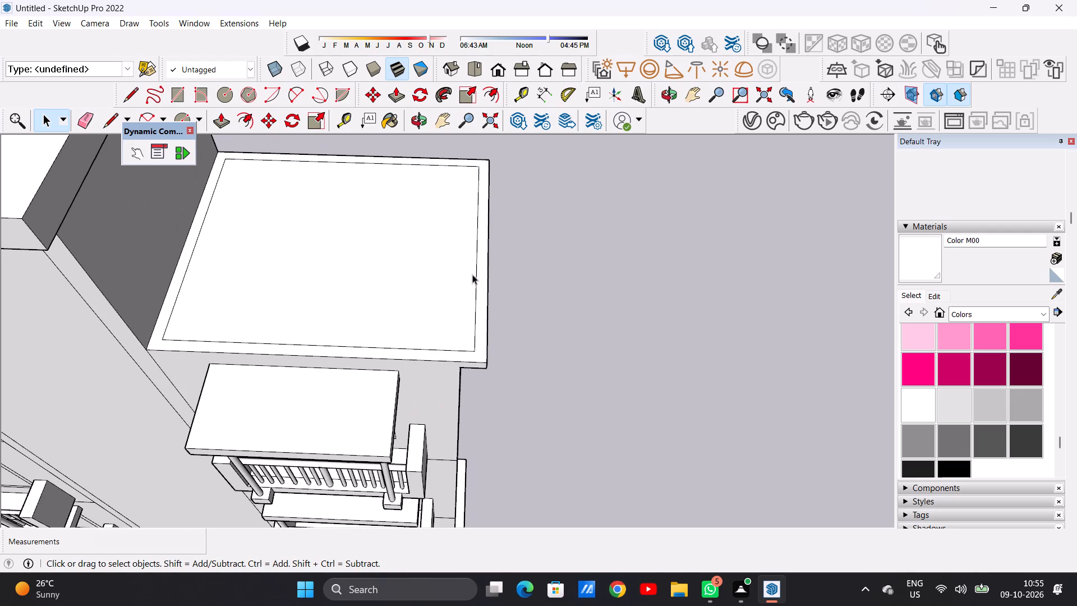
{"action": "scroll", "coordinate": [443, 274], "scroll_direction": "down", "scroll_amount": 6}
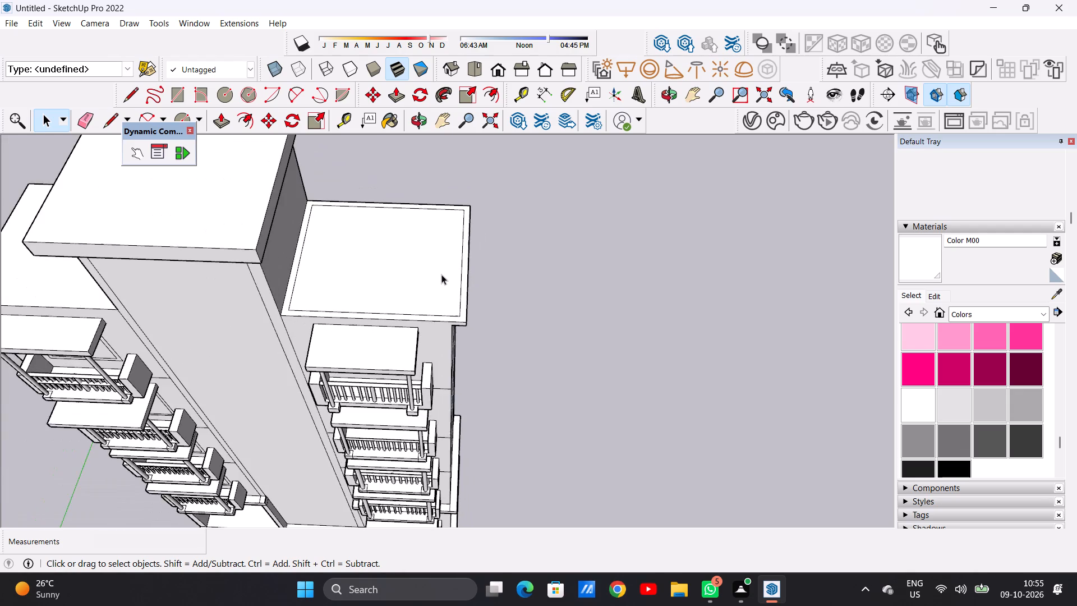
{"action": "middle_click_drag", "start_coordinate": [442, 315], "coordinate": [448, 249]}
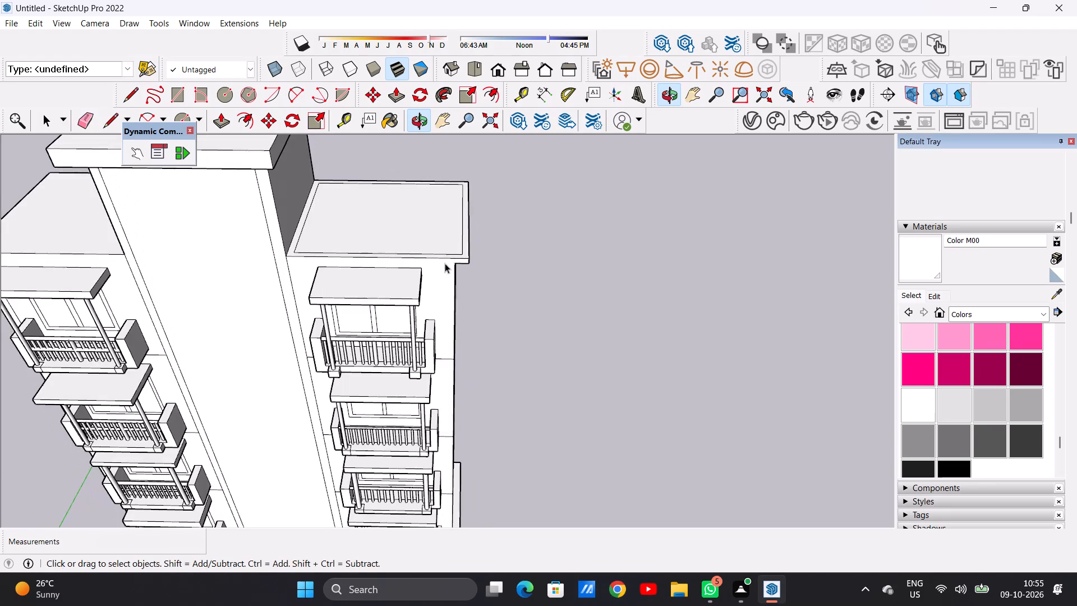
{"action": "scroll", "coordinate": [445, 263], "scroll_direction": "up", "scroll_amount": 3}
{"action": "scroll", "coordinate": [455, 226], "scroll_direction": "down", "scroll_amount": 6}
{"action": "scroll", "coordinate": [439, 242], "scroll_direction": "up", "scroll_amount": 1}
{"action": "middle_click_drag", "start_coordinate": [438, 246], "coordinate": [426, 279]}
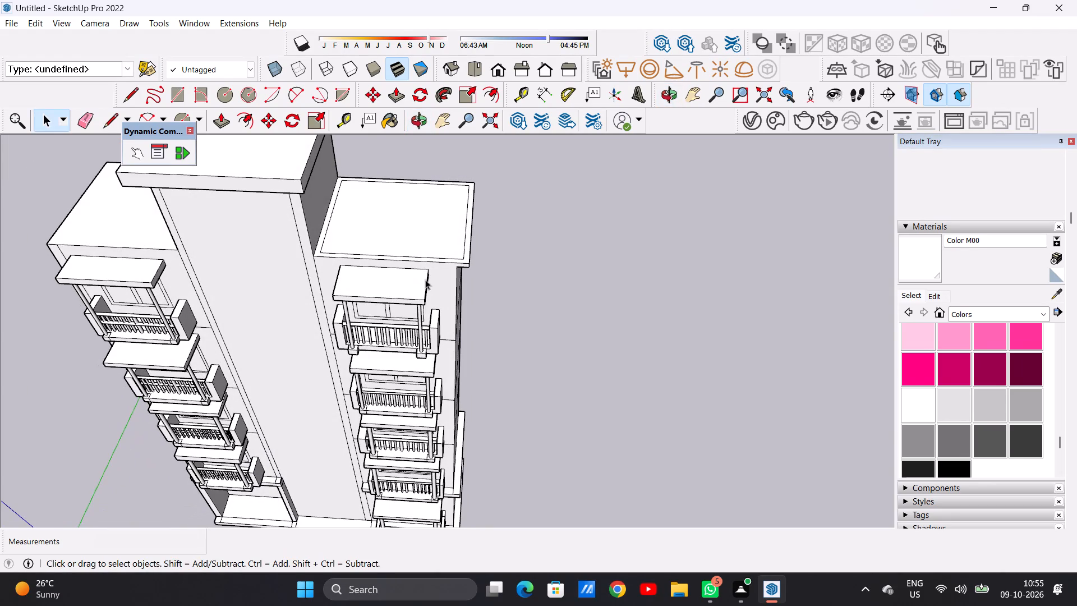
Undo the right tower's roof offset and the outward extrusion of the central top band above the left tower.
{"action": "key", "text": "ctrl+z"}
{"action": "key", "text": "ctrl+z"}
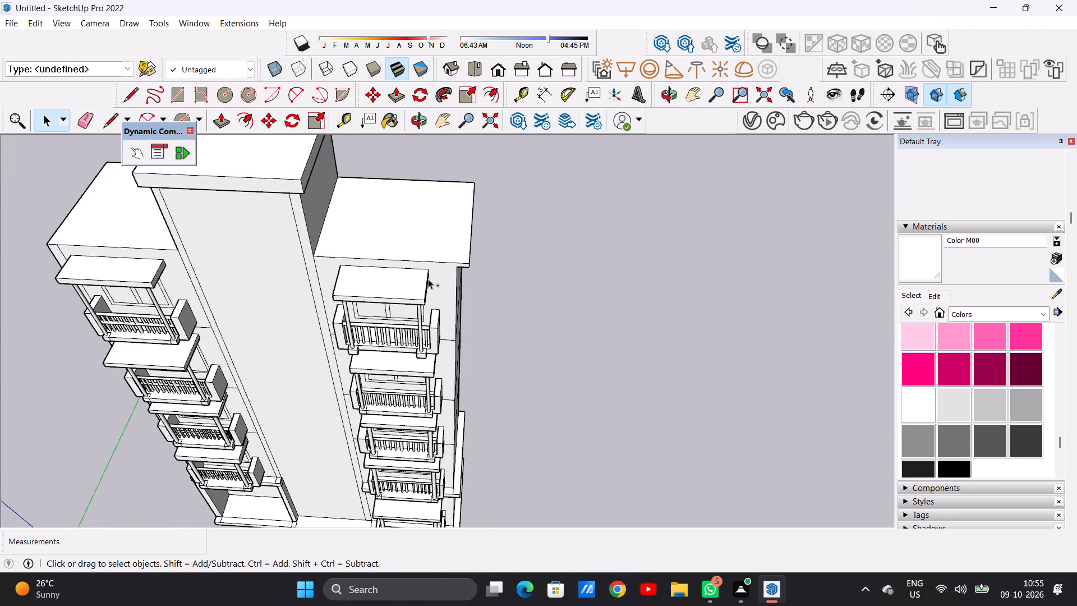
Push the outer side face of the right tower's overhanging roof edge back flush with the tower's side wall.
{"action": "middle_click_drag", "start_coordinate": [472, 284], "coordinate": [423, 205]}
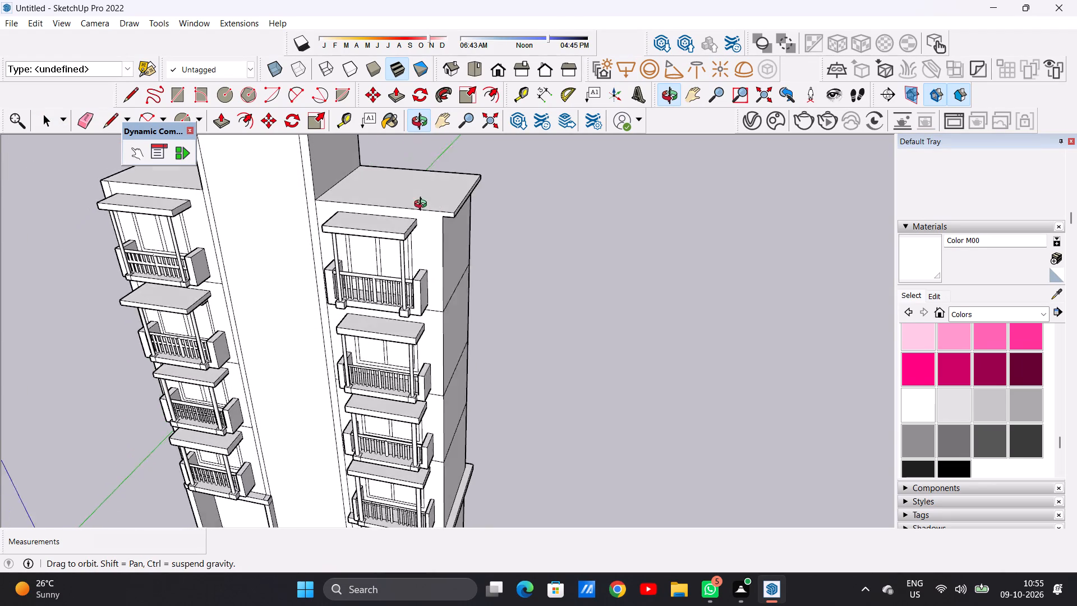
{"action": "middle_click_drag", "start_coordinate": [423, 205], "coordinate": [409, 212]}
{"action": "scroll", "coordinate": [477, 224], "scroll_direction": "up", "scroll_amount": 11}
{"action": "key", "text": "p"}
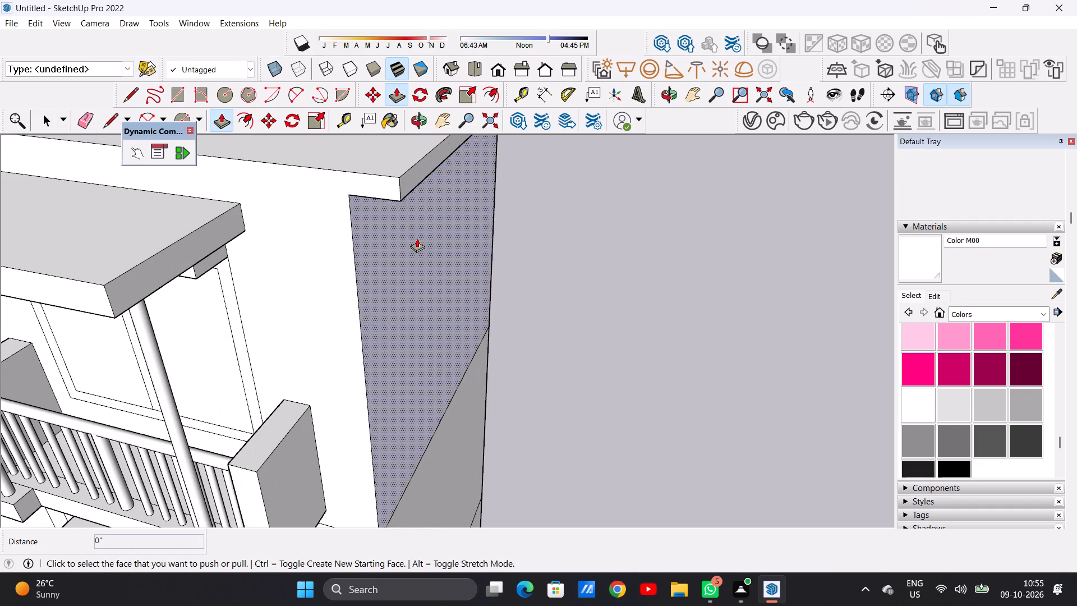
{"action": "scroll", "coordinate": [420, 244], "scroll_direction": "down", "scroll_amount": 12}
{"action": "middle_click_drag", "start_coordinate": [408, 242], "coordinate": [404, 200]}
{"action": "scroll", "coordinate": [433, 186], "scroll_direction": "up", "scroll_amount": 12}
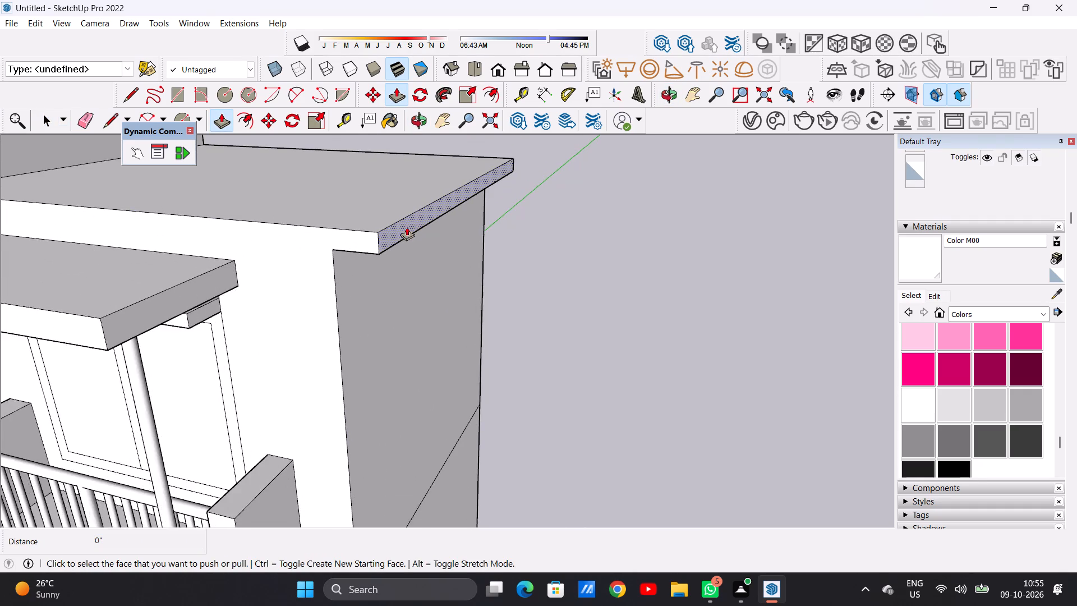
{"action": "left_click", "coordinate": [387, 233]}
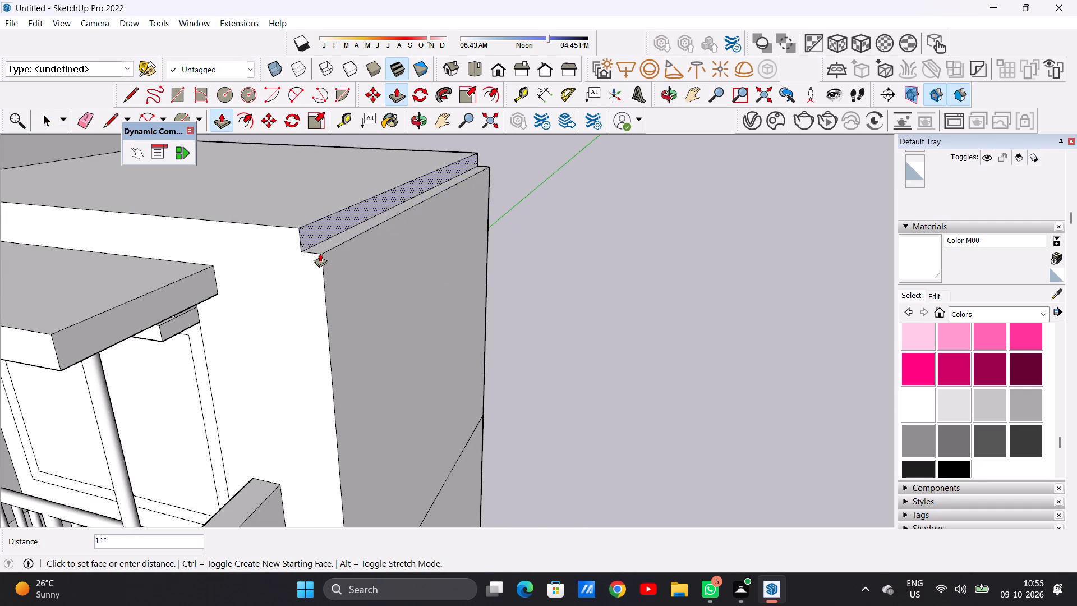
{"action": "left_click", "coordinate": [320, 253]}
{"action": "key", "text": "space"}
Extrude the central block's top band side face above the left tower's roof outward into an overhang.
{"action": "scroll", "coordinate": [613, 334], "scroll_direction": "down", "scroll_amount": 7}
{"action": "scroll", "coordinate": [595, 309], "scroll_direction": "up", "scroll_amount": 1}
{"action": "scroll", "coordinate": [595, 309], "scroll_direction": "down", "scroll_amount": 4}
{"action": "middle_click_drag", "start_coordinate": [450, 311], "coordinate": [679, 268]}
{"action": "middle_click_drag", "start_coordinate": [664, 270], "coordinate": [605, 276]}
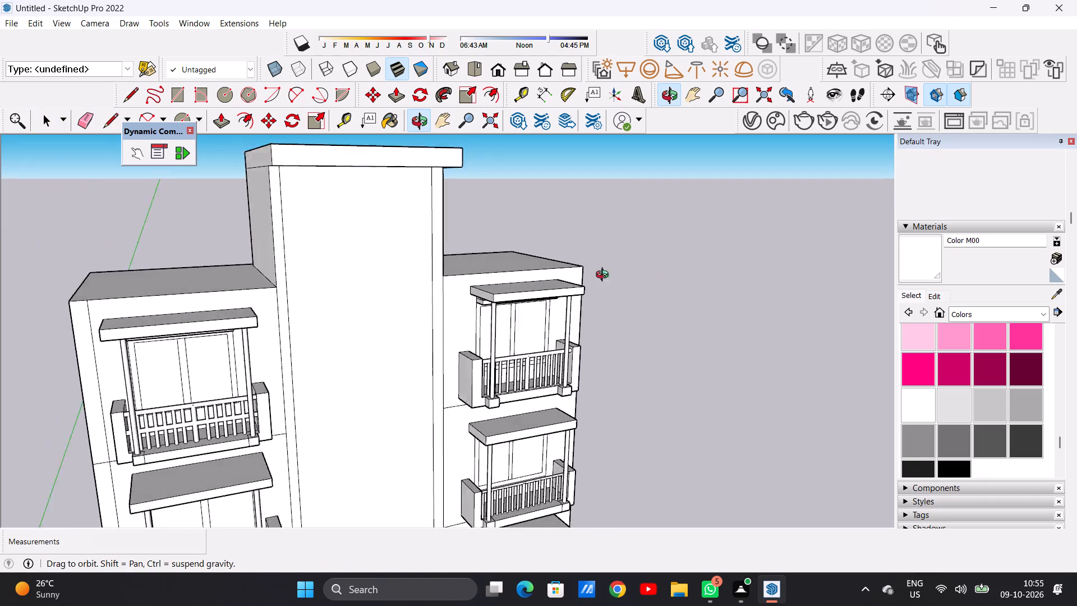
{"action": "middle_click_drag", "start_coordinate": [605, 276], "coordinate": [624, 212]}
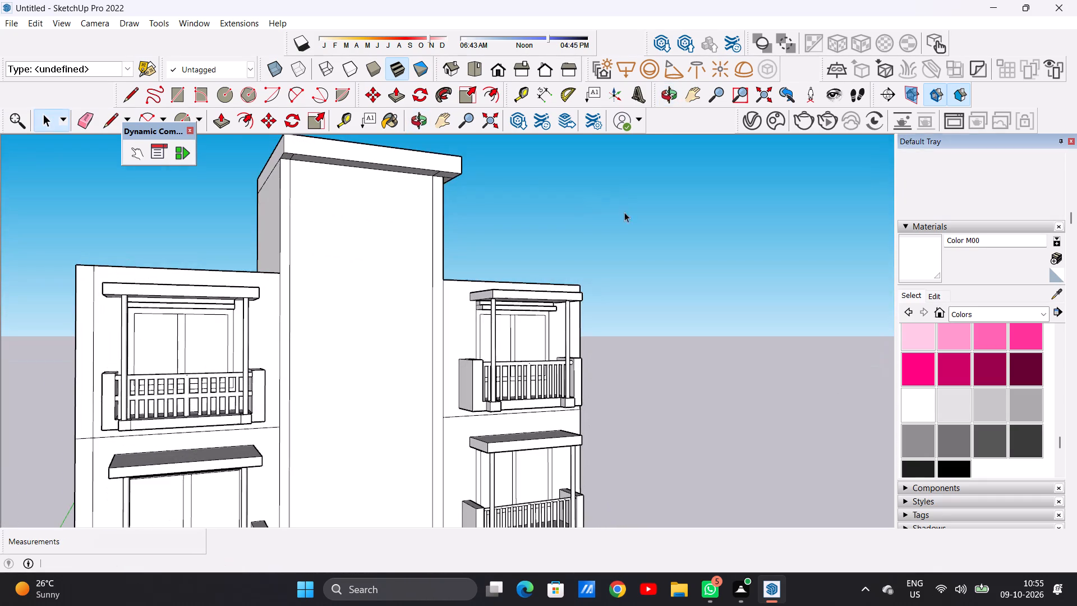
{"action": "middle_click_drag", "start_coordinate": [365, 254], "coordinate": [422, 356]}
{"action": "scroll", "coordinate": [293, 283], "scroll_direction": "down", "scroll_amount": 3}
{"action": "scroll", "coordinate": [252, 200], "scroll_direction": "up", "scroll_amount": 5}
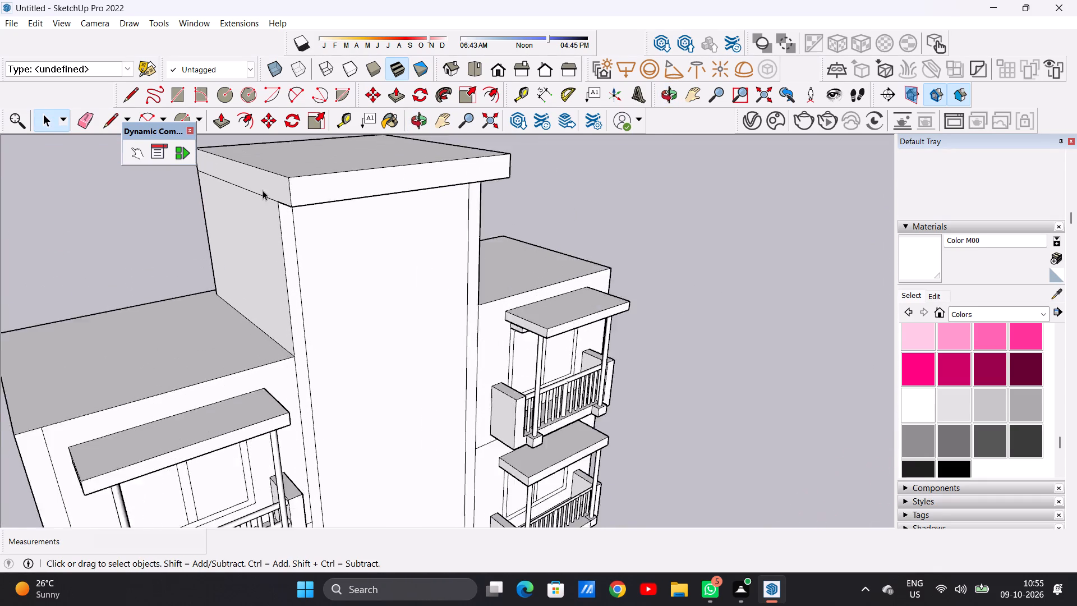
{"action": "scroll", "coordinate": [263, 190], "scroll_direction": "up", "scroll_amount": 7}
{"action": "key", "text": "p"}
{"action": "left_click", "coordinate": [297, 180]}
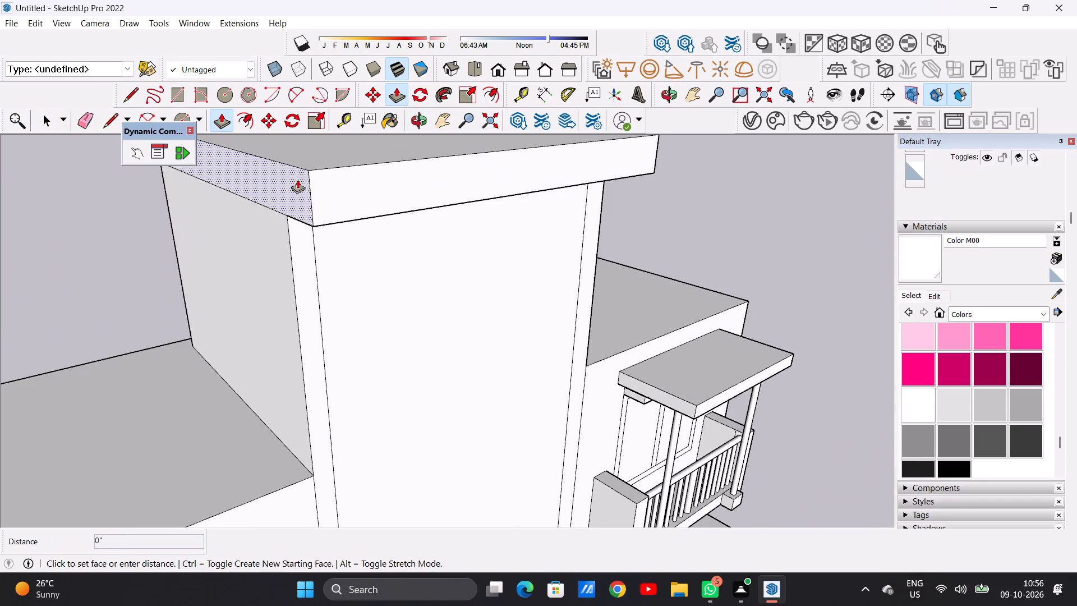
{"action": "left_click", "coordinate": [250, 204]}
{"action": "key", "text": "space"}
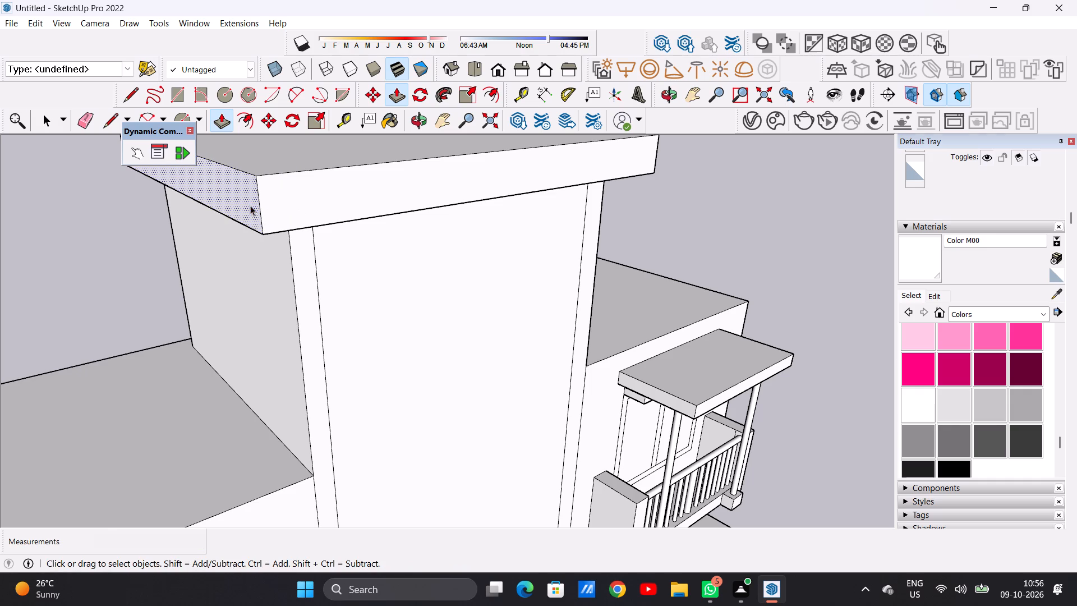
Examine the central block's top band and both tower roofs from the front and above.
{"action": "scroll", "coordinate": [311, 305], "scroll_direction": "down", "scroll_amount": 15}
{"action": "middle_click_drag", "start_coordinate": [393, 275], "coordinate": [221, 255]}
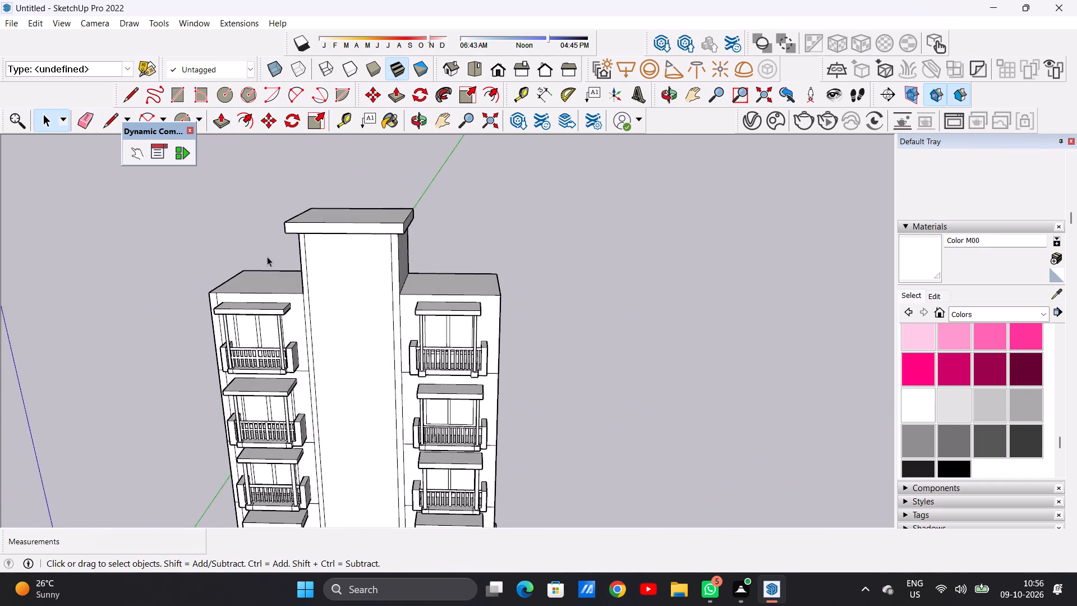
{"action": "scroll", "coordinate": [417, 255], "scroll_direction": "up", "scroll_amount": 5}
{"action": "middle_click_drag", "start_coordinate": [418, 307], "coordinate": [432, 395]}
{"action": "scroll", "coordinate": [406, 316], "scroll_direction": "down", "scroll_amount": 10}
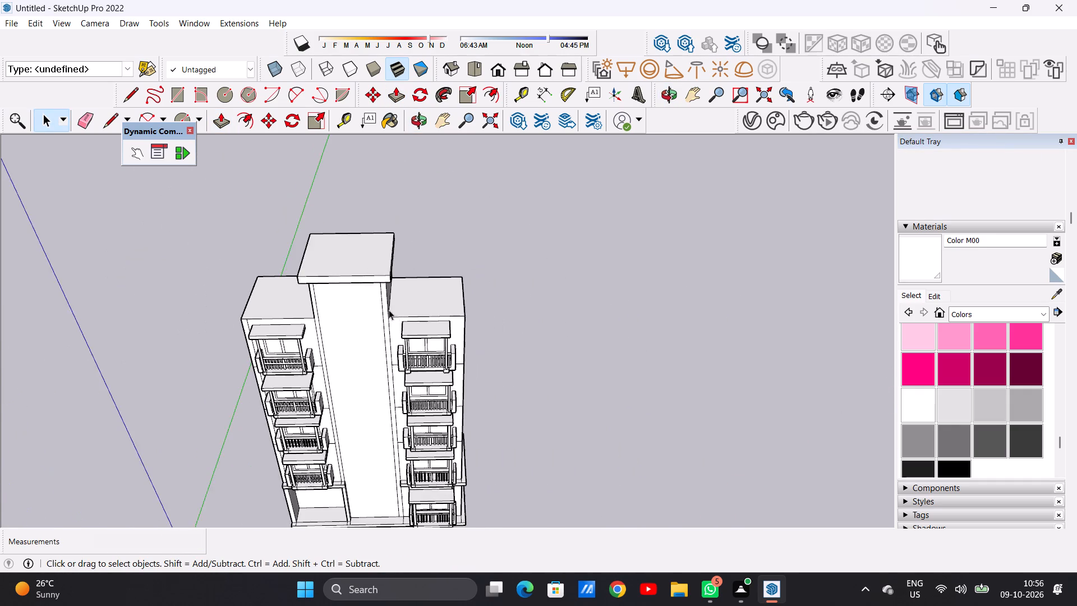
{"action": "scroll", "coordinate": [461, 297], "scroll_direction": "up", "scroll_amount": 2}
{"action": "middle_click_drag", "start_coordinate": [461, 297], "coordinate": [463, 356]}
{"action": "scroll", "coordinate": [449, 319], "scroll_direction": "up", "scroll_amount": 7}
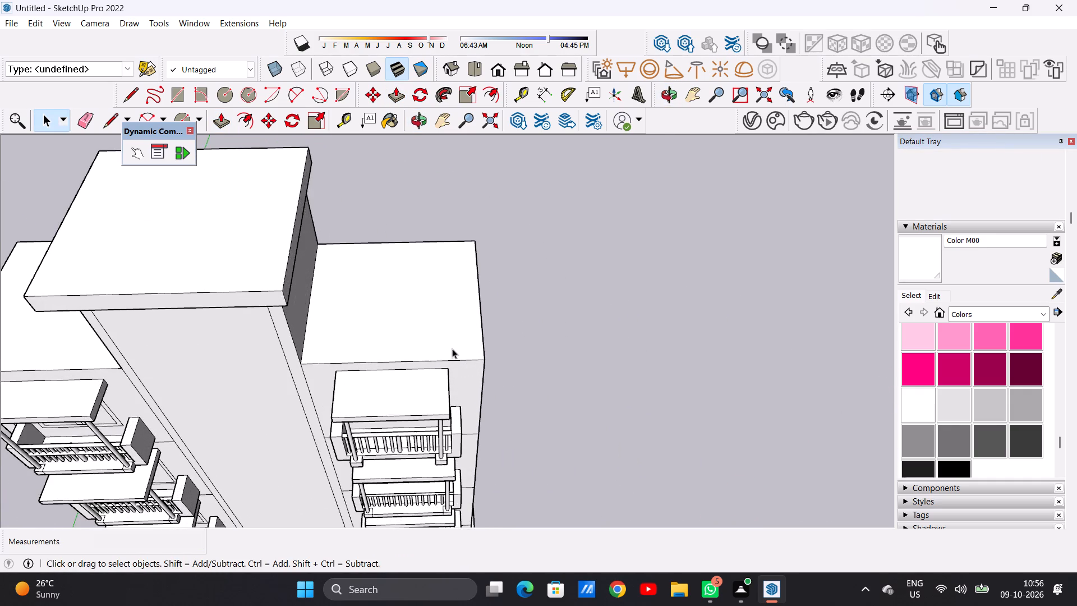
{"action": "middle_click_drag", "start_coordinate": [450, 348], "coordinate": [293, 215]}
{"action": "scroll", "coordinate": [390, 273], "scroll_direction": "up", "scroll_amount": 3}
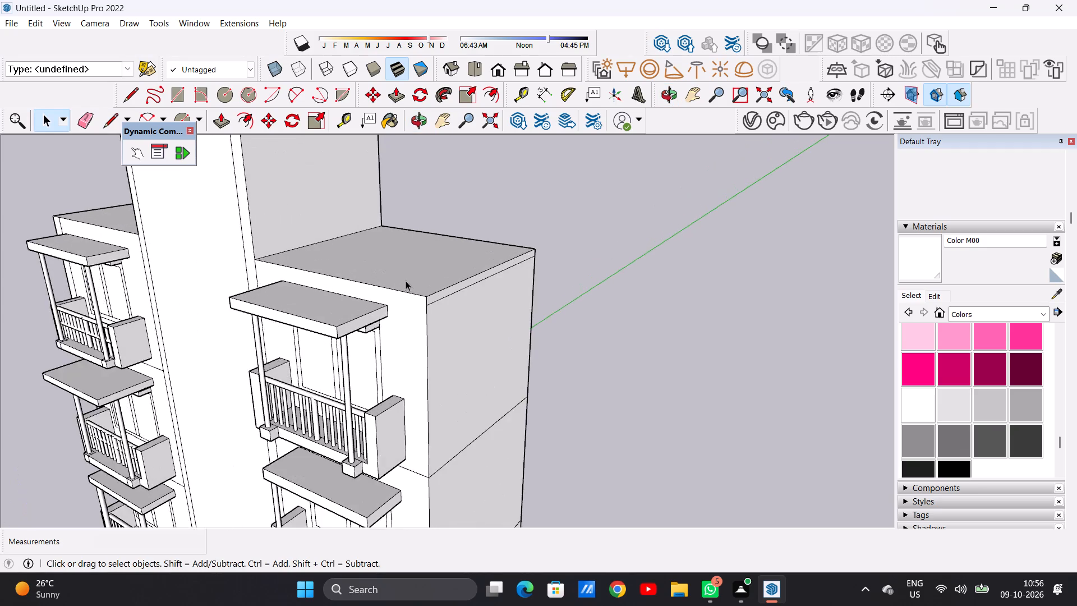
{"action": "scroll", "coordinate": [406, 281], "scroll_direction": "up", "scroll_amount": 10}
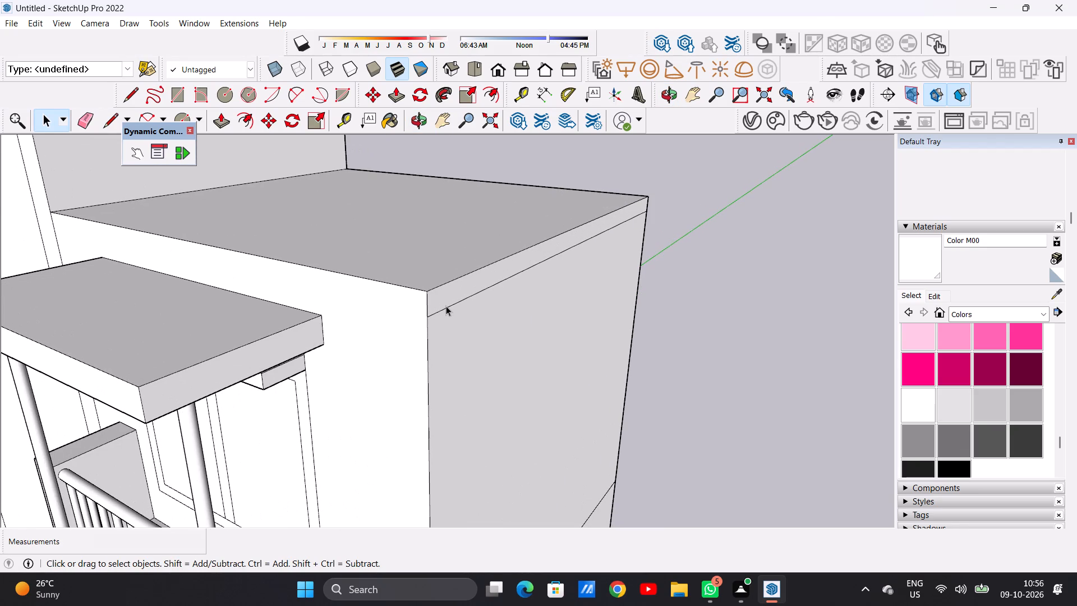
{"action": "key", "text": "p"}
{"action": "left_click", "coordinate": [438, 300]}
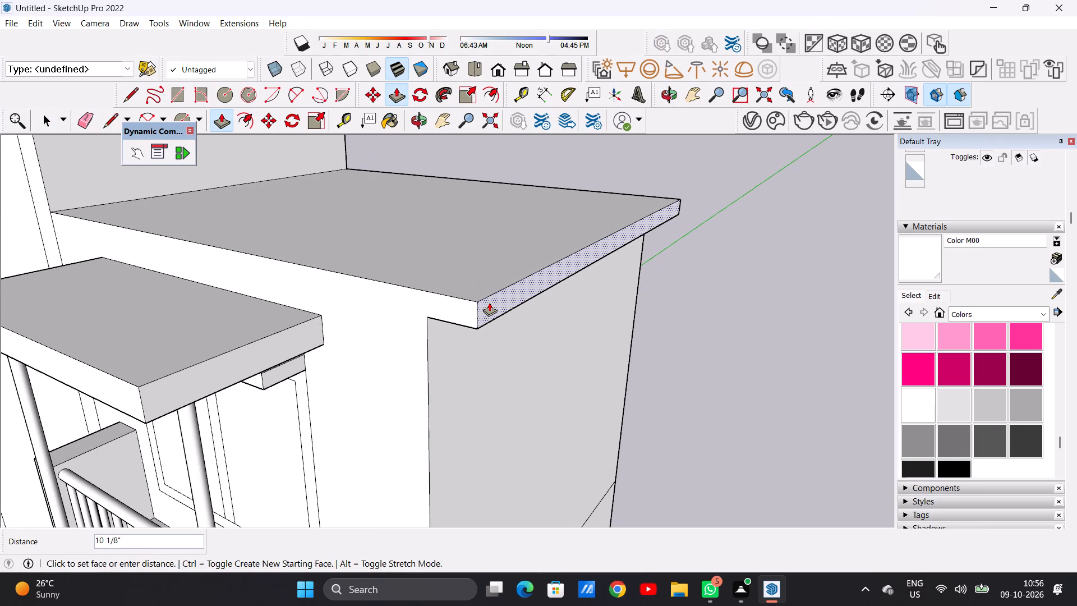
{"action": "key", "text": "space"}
Offset the right tower's roof outline inward by about 5 9/16" to form a border.
{"action": "scroll", "coordinate": [448, 273], "scroll_direction": "down", "scroll_amount": 6}
{"action": "middle_click_drag", "start_coordinate": [432, 265], "coordinate": [539, 358]}
{"action": "scroll", "coordinate": [539, 358], "scroll_direction": "up", "scroll_amount": 1}
{"action": "middle_click_drag", "start_coordinate": [476, 290], "coordinate": [481, 351]}
{"action": "scroll", "coordinate": [436, 280], "scroll_direction": "down", "scroll_amount": 10}
{"action": "scroll", "coordinate": [442, 289], "scroll_direction": "up", "scroll_amount": 6}
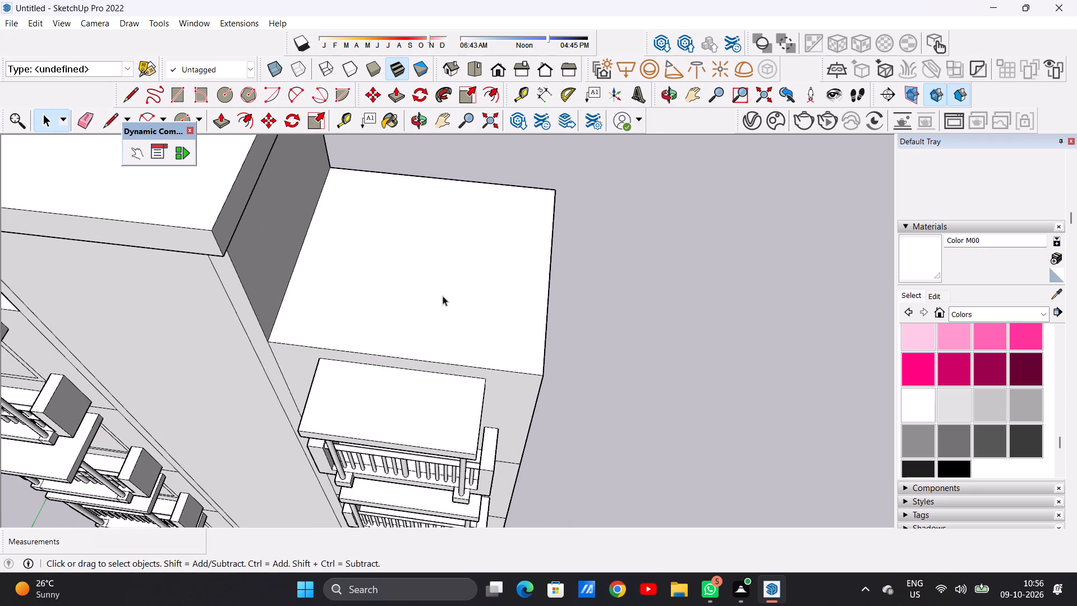
{"action": "key", "text": "o"}
{"action": "key", "text": "f"}
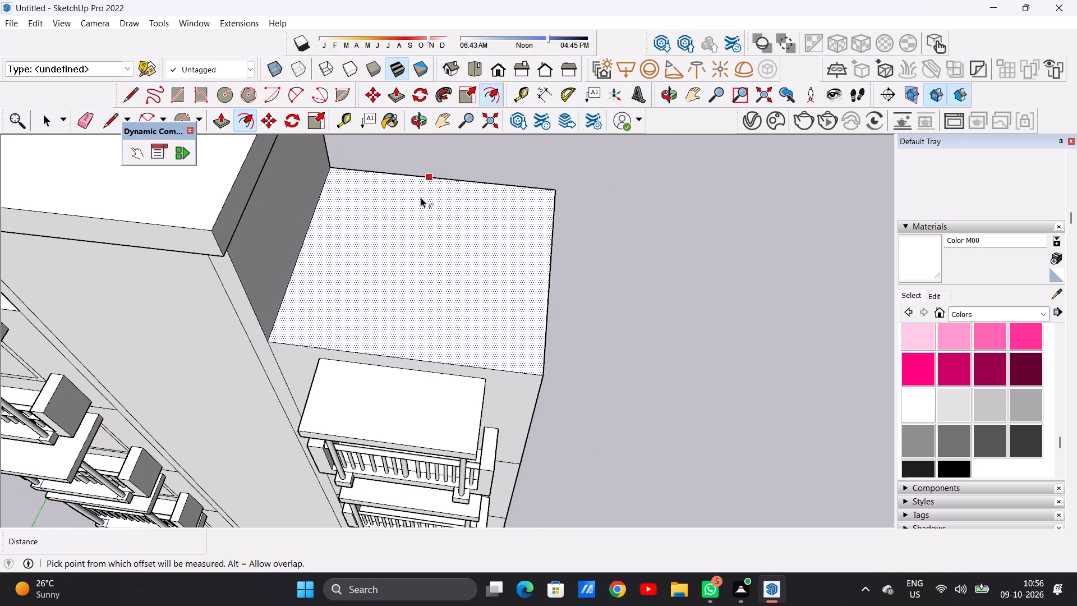
{"action": "left_click", "coordinate": [418, 194]}
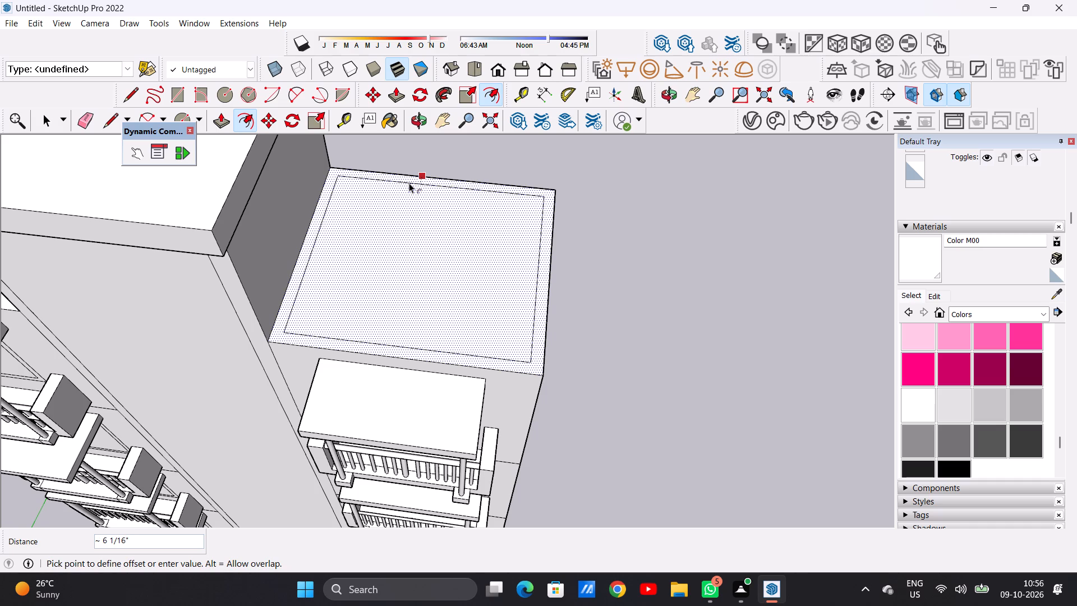
{"action": "left_click", "coordinate": [409, 182]}
{"action": "key", "text": "space"}
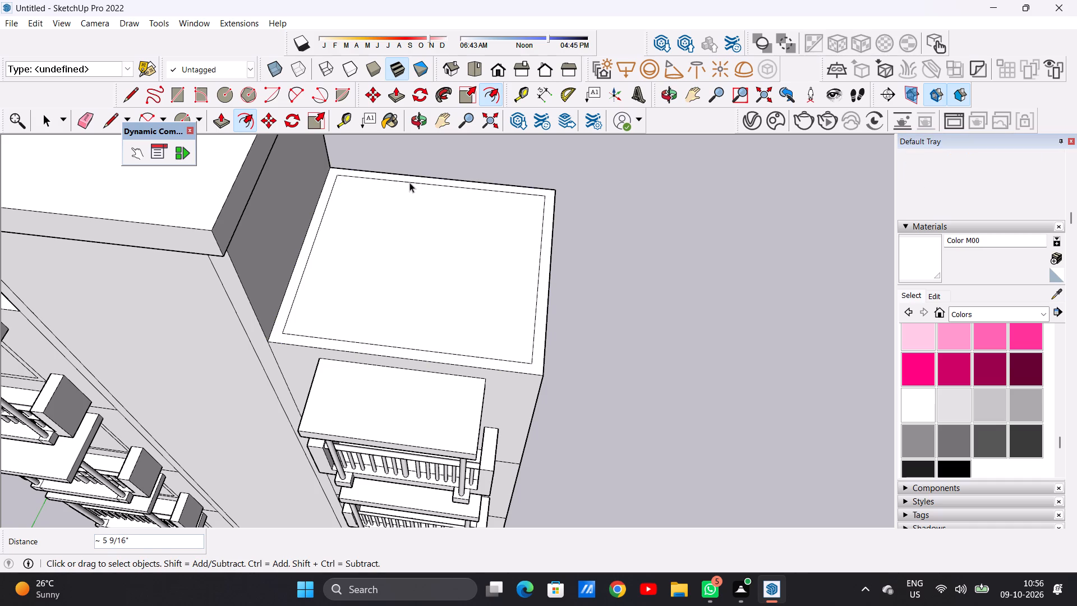
{"action": "left_click", "coordinate": [624, 231]}
Extrude the narrow band along the top of the right tower's outer side wall outward about 1' 1 7/8".
{"action": "scroll", "coordinate": [395, 237], "scroll_direction": "down", "scroll_amount": 8}
{"action": "middle_click_drag", "start_coordinate": [467, 301], "coordinate": [415, 238]}
{"action": "scroll", "coordinate": [459, 236], "scroll_direction": "up", "scroll_amount": 6}
{"action": "middle_click_drag", "start_coordinate": [438, 268], "coordinate": [385, 259]}
{"action": "scroll", "coordinate": [398, 241], "scroll_direction": "up", "scroll_amount": 5}
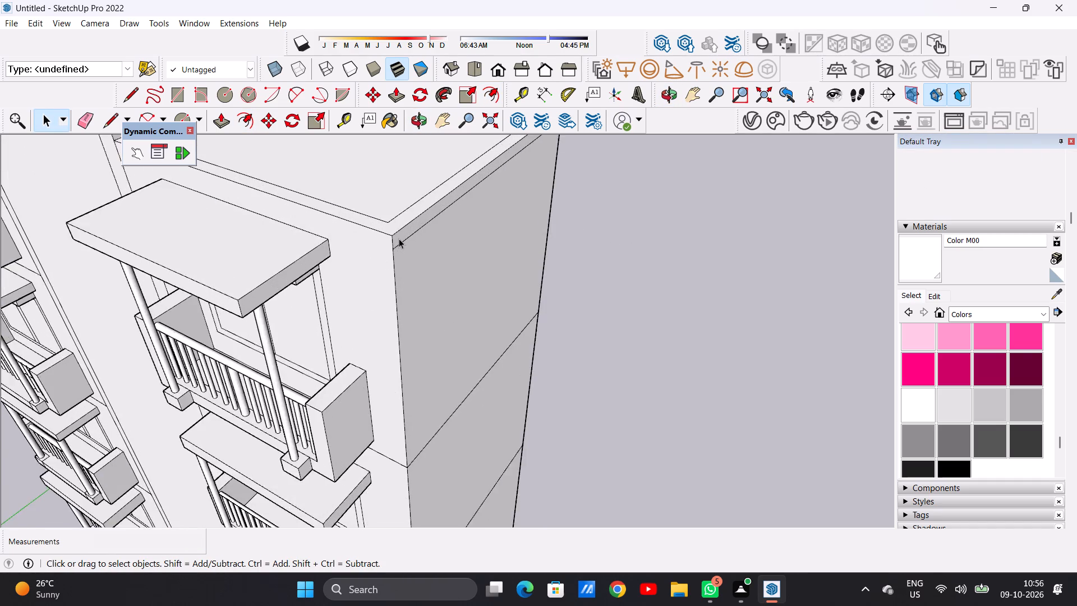
{"action": "scroll", "coordinate": [399, 238], "scroll_direction": "up", "scroll_amount": 9}
{"action": "scroll", "coordinate": [401, 237], "scroll_direction": "down", "scroll_amount": 1}
{"action": "key", "text": "p"}
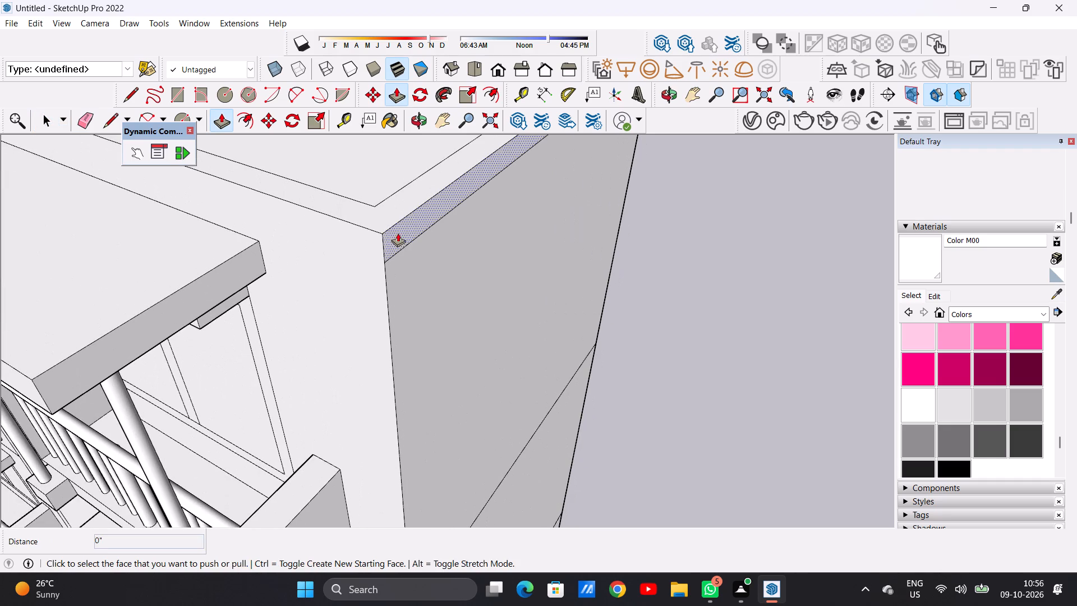
{"action": "left_click", "coordinate": [392, 234]}
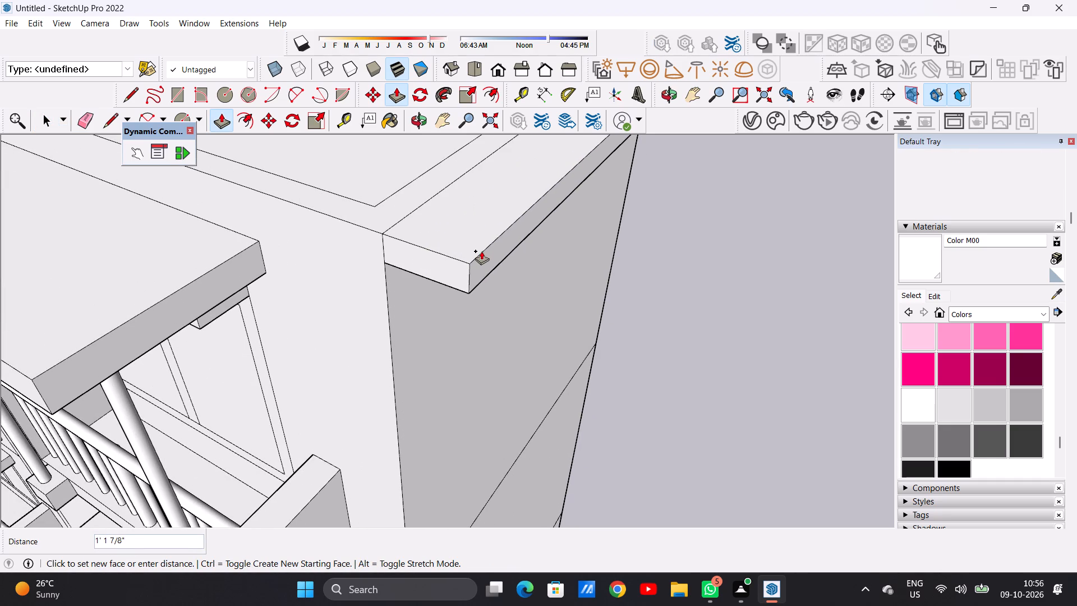
{"action": "left_click", "coordinate": [481, 251]}
{"action": "key", "text": "space"}
Draw a line about 10' 10 3/16" long across the right tower's front wall, level with the side overhang's underside.
{"action": "scroll", "coordinate": [495, 336], "scroll_direction": "down", "scroll_amount": 18}
{"action": "middle_click_drag", "start_coordinate": [431, 291], "coordinate": [531, 268]}
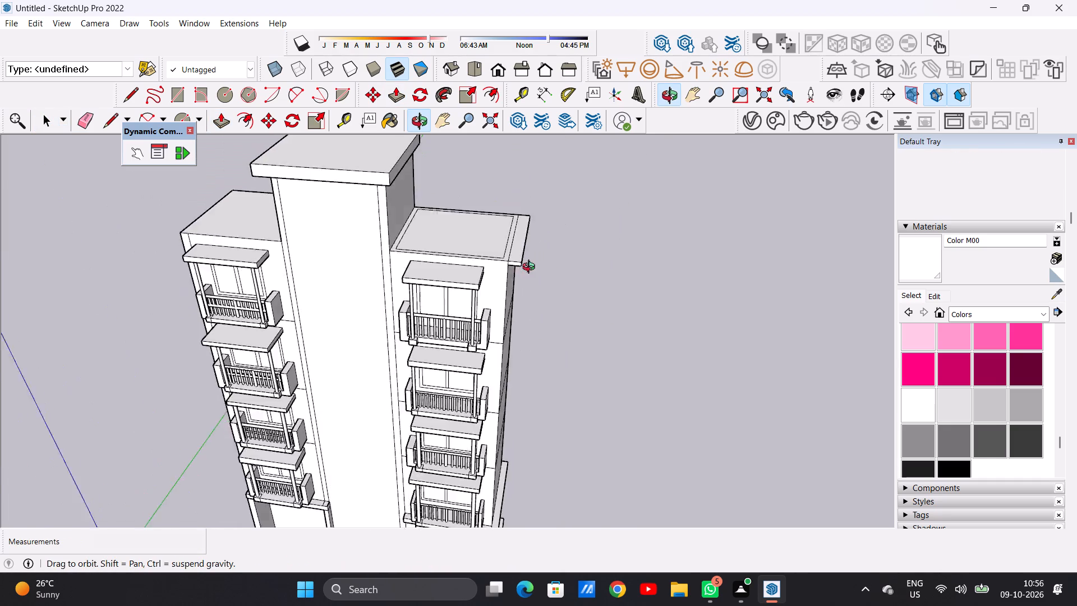
{"action": "middle_click_drag", "start_coordinate": [531, 268], "coordinate": [570, 232]}
{"action": "scroll", "coordinate": [517, 262], "scroll_direction": "up", "scroll_amount": 2}
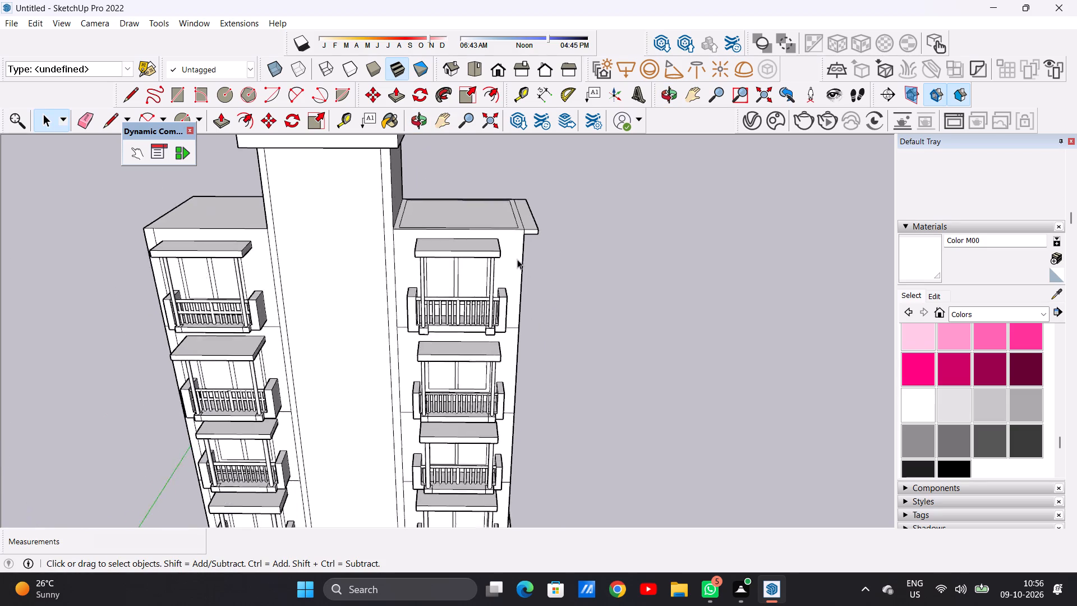
{"action": "scroll", "coordinate": [517, 259], "scroll_direction": "up", "scroll_amount": 5}
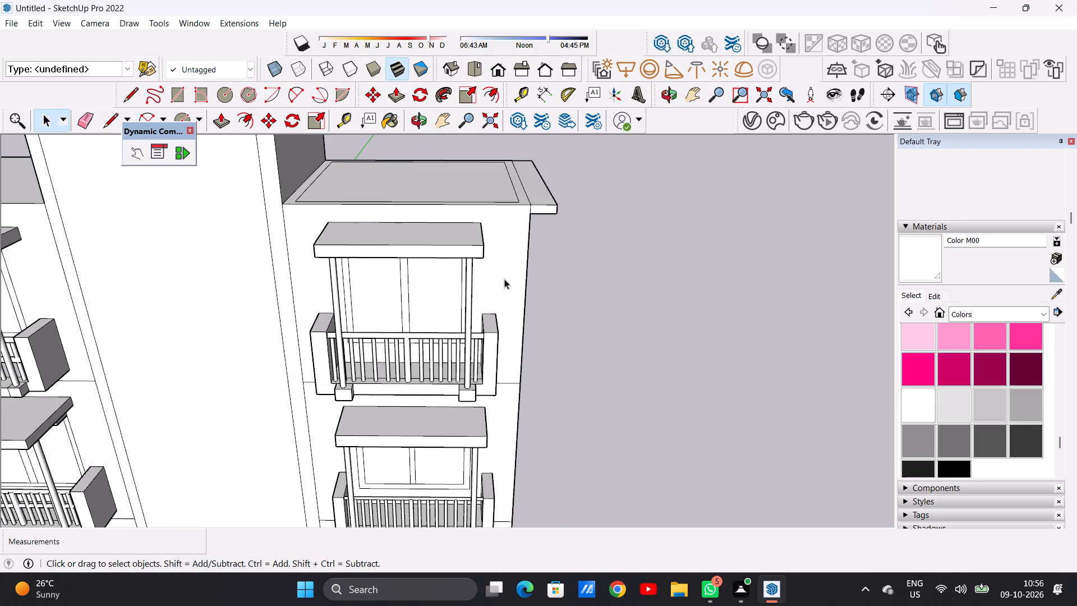
{"action": "middle_click_drag", "start_coordinate": [497, 219], "coordinate": [486, 272]}
{"action": "scroll", "coordinate": [490, 247], "scroll_direction": "up", "scroll_amount": 6}
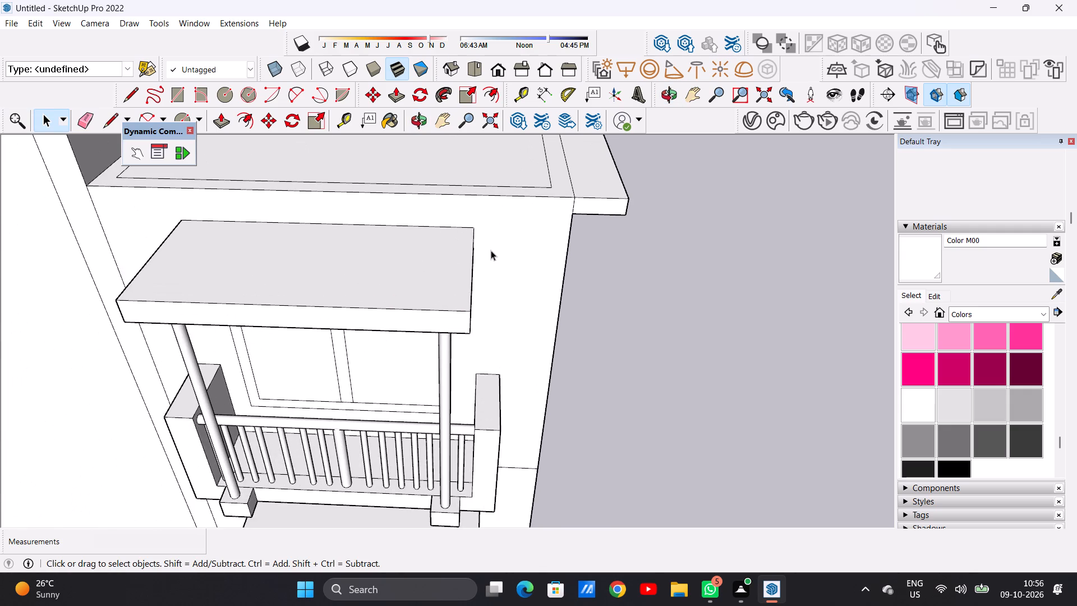
{"action": "scroll", "coordinate": [561, 203], "scroll_direction": "down", "scroll_amount": 1}
{"action": "scroll", "coordinate": [563, 217], "scroll_direction": "up", "scroll_amount": 2}
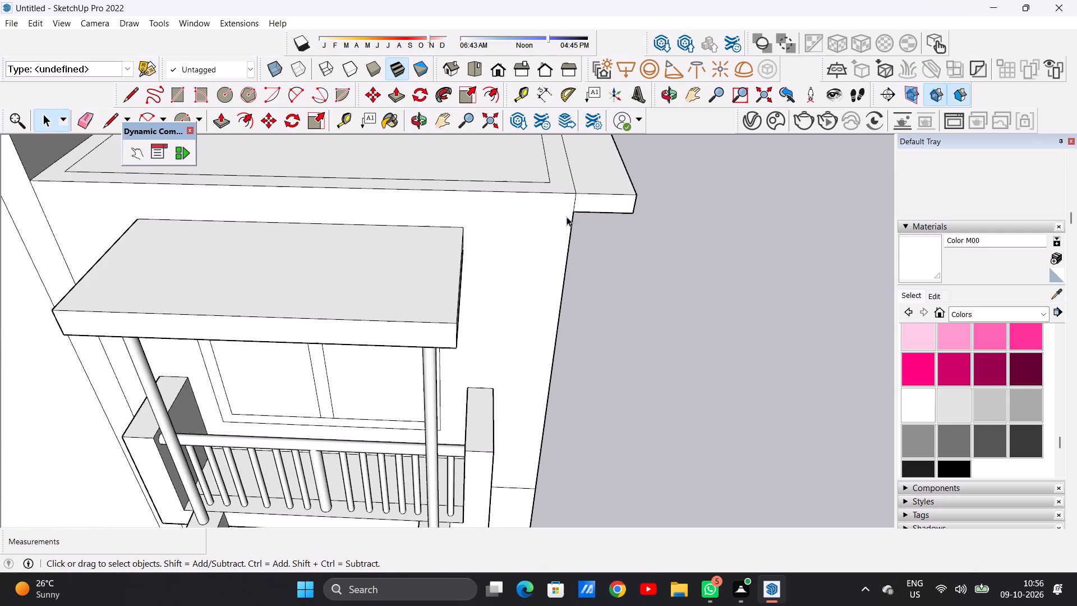
{"action": "key", "text": "l"}
{"action": "left_click", "coordinate": [572, 210]}
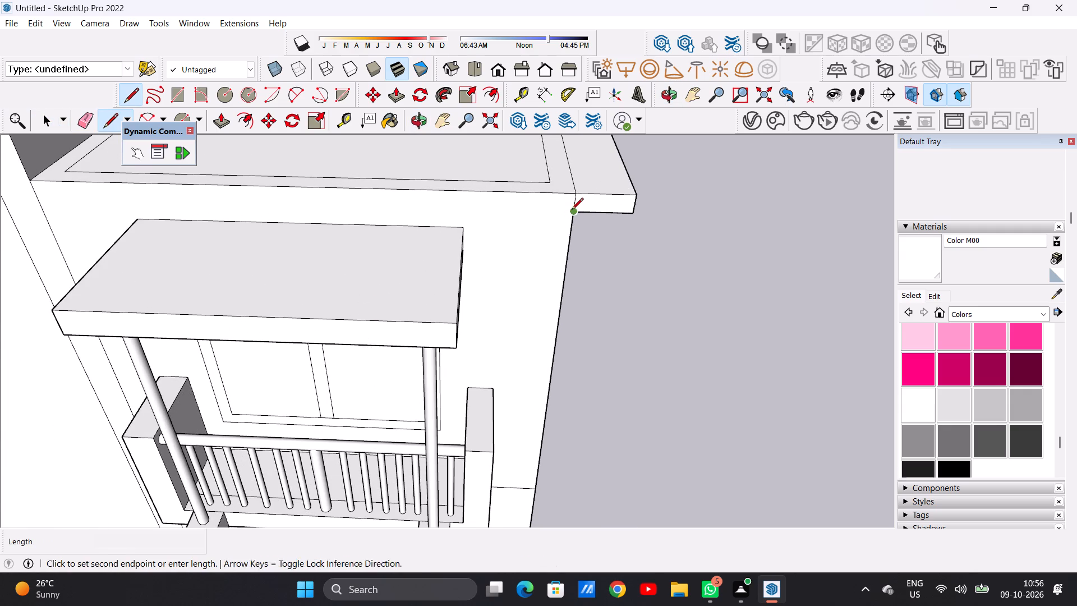
{"action": "scroll", "coordinate": [197, 213], "scroll_direction": "down", "scroll_amount": 5}
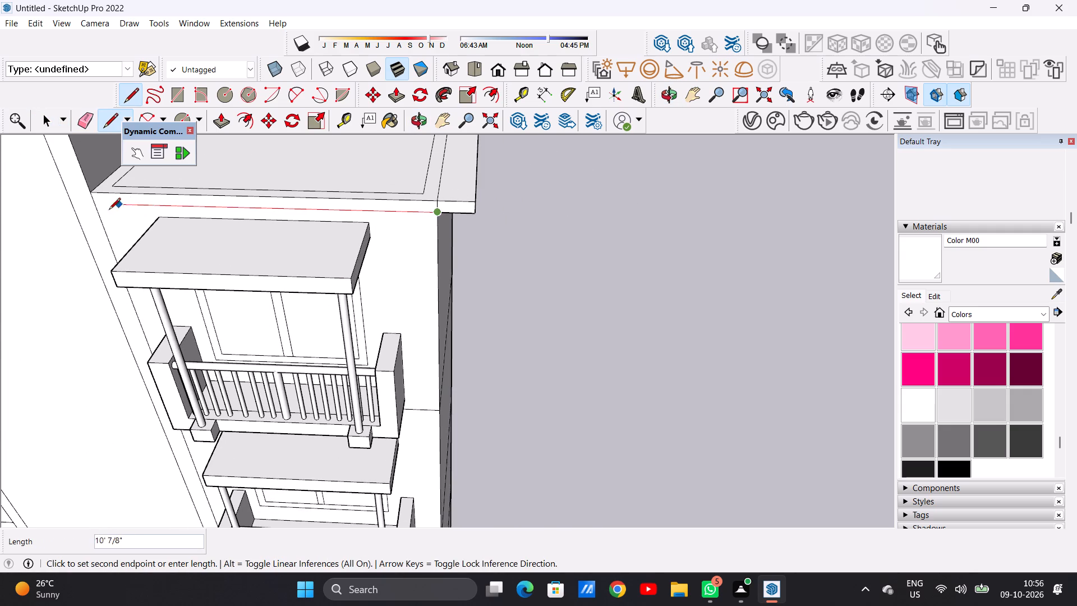
{"action": "scroll", "coordinate": [99, 205], "scroll_direction": "up", "scroll_amount": 4}
{"action": "left_click", "coordinate": [91, 203]}
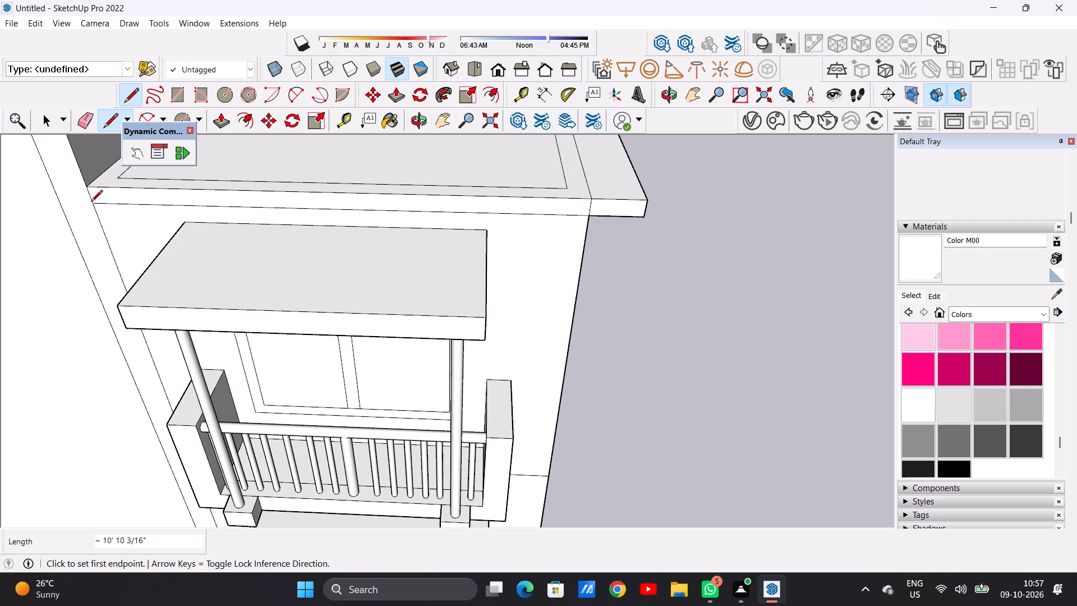
{"action": "key", "text": "space"}
Extrude the band above the new line on the right tower's front wall outward about 1' 1/16" into an overhang.
{"action": "scroll", "coordinate": [392, 310], "scroll_direction": "down", "scroll_amount": 6}
{"action": "middle_click_drag", "start_coordinate": [502, 281], "coordinate": [453, 272]}
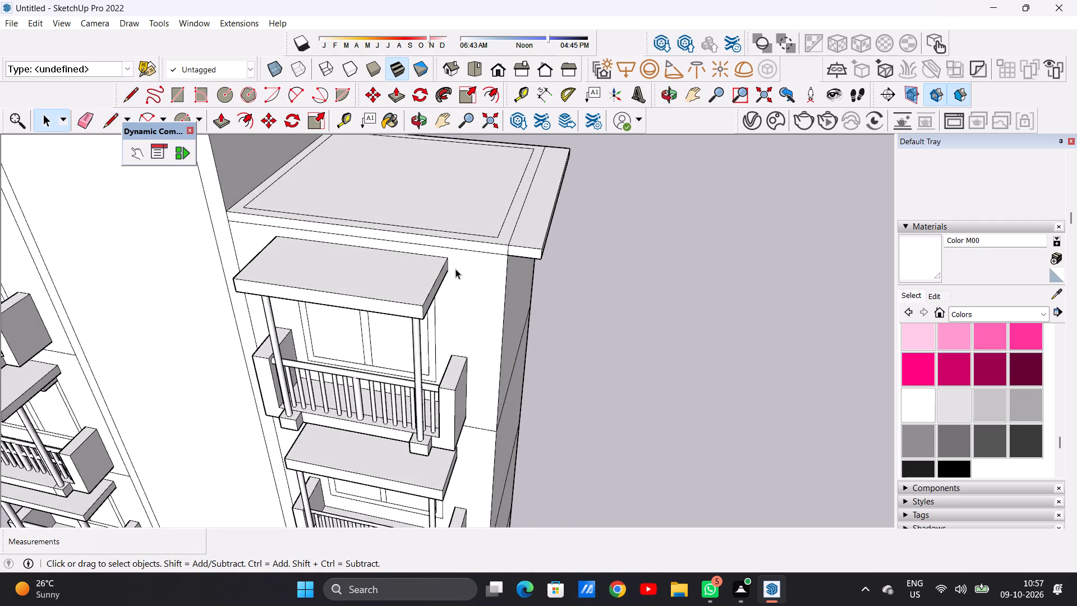
{"action": "scroll", "coordinate": [480, 256], "scroll_direction": "up", "scroll_amount": 6}
{"action": "scroll", "coordinate": [547, 242], "scroll_direction": "up", "scroll_amount": 4}
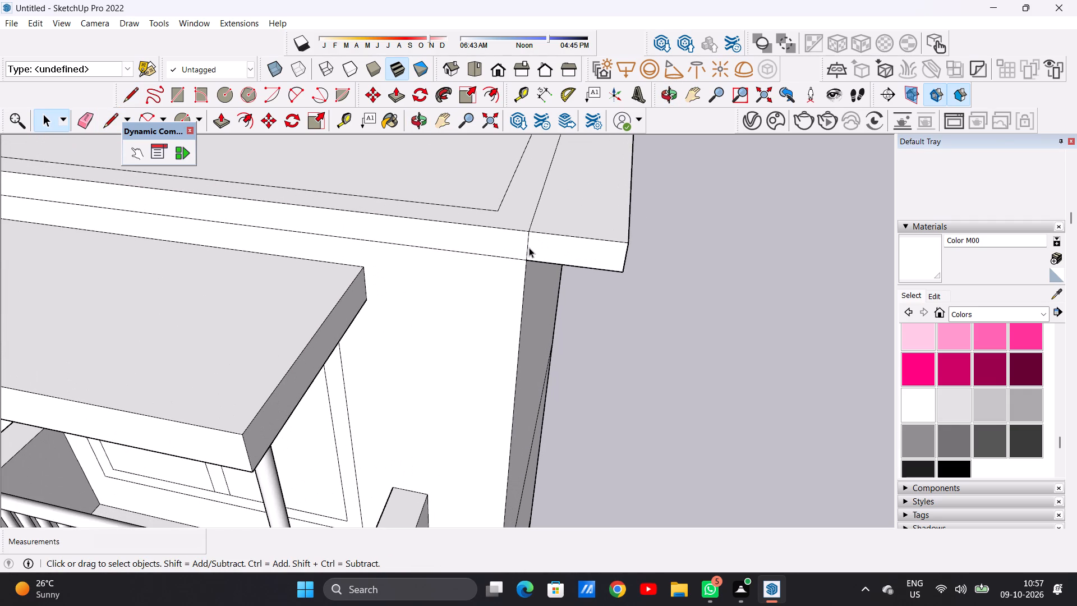
{"action": "key", "text": "p"}
{"action": "left_click", "coordinate": [520, 242]}
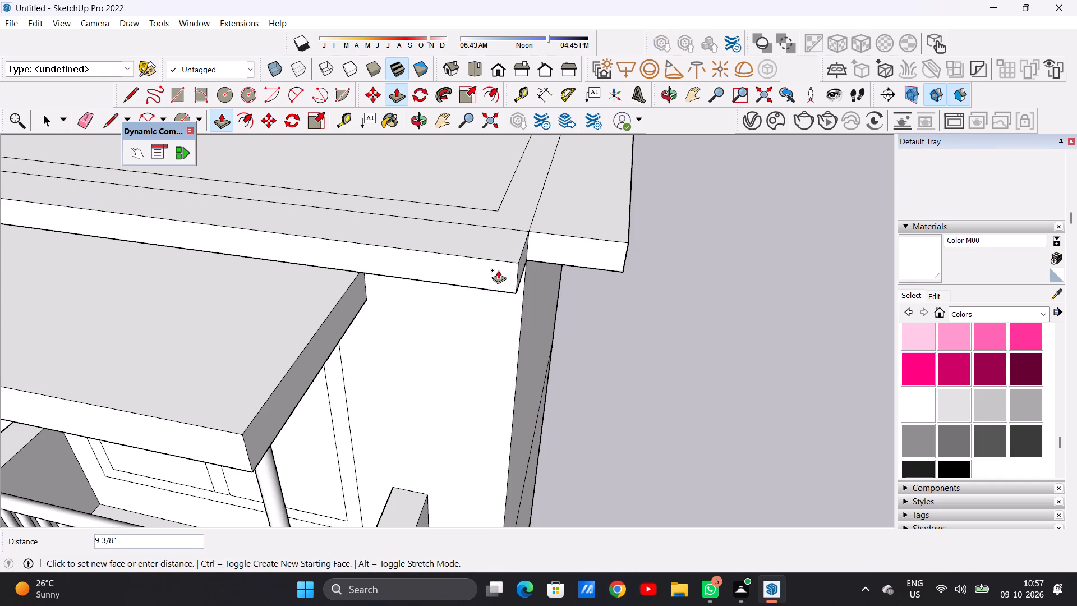
{"action": "left_click", "coordinate": [494, 280]}
Extend the front overhang's end face 1' 1 7/8" to the side overhang's outer edge, closing the roof corner.
{"action": "scroll", "coordinate": [495, 267], "scroll_direction": "down", "scroll_amount": 12}
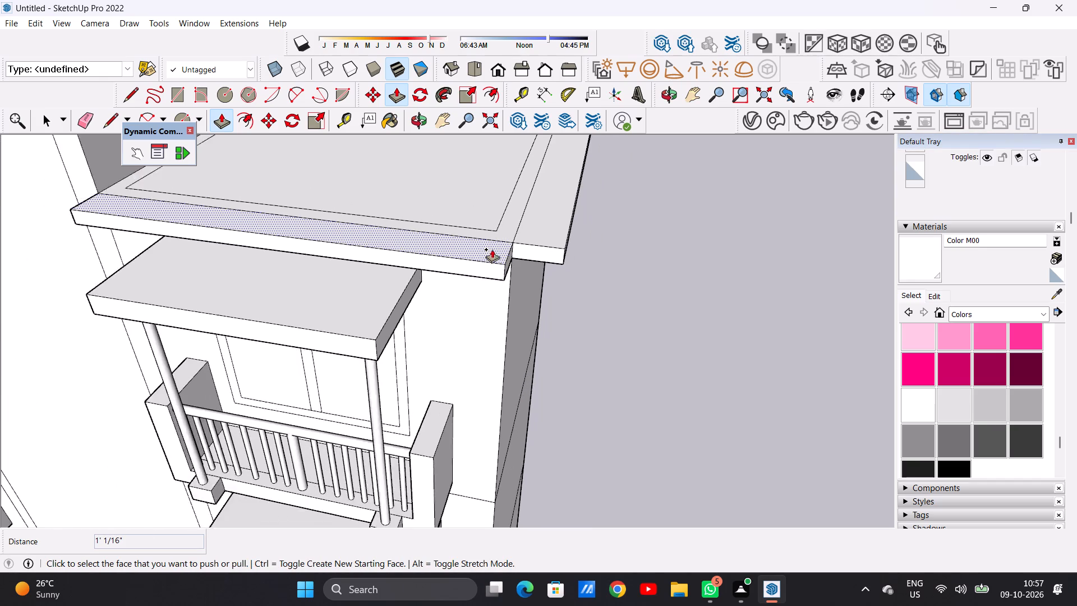
{"action": "scroll", "coordinate": [492, 249], "scroll_direction": "down", "scroll_amount": 5}
{"action": "middle_click_drag", "start_coordinate": [513, 279], "coordinate": [471, 272]}
{"action": "scroll", "coordinate": [479, 251], "scroll_direction": "up", "scroll_amount": 7}
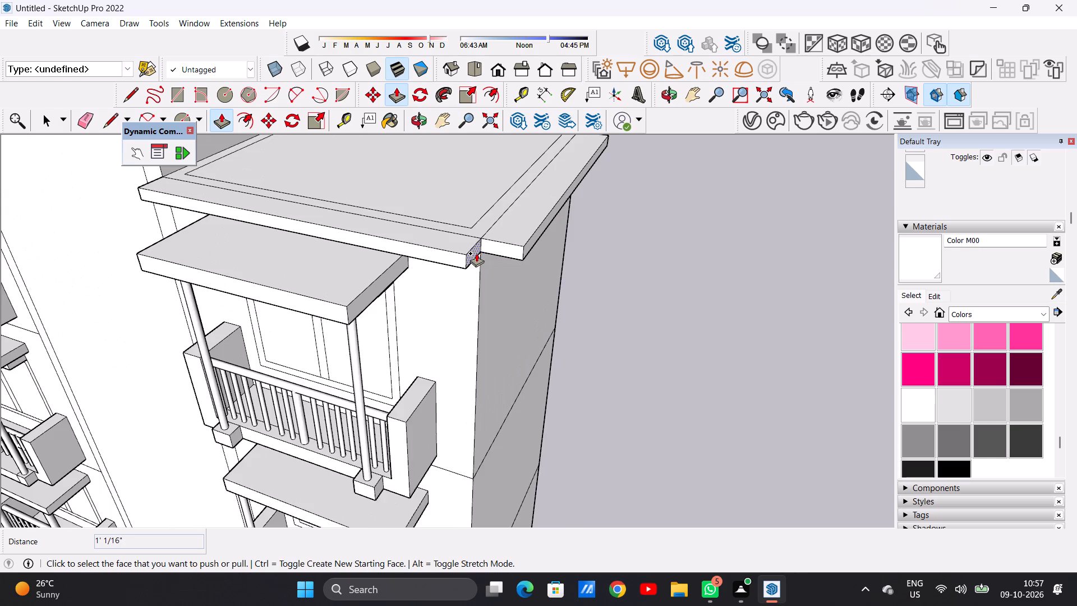
{"action": "scroll", "coordinate": [476, 253], "scroll_direction": "up", "scroll_amount": 4}
{"action": "key", "text": "space"}
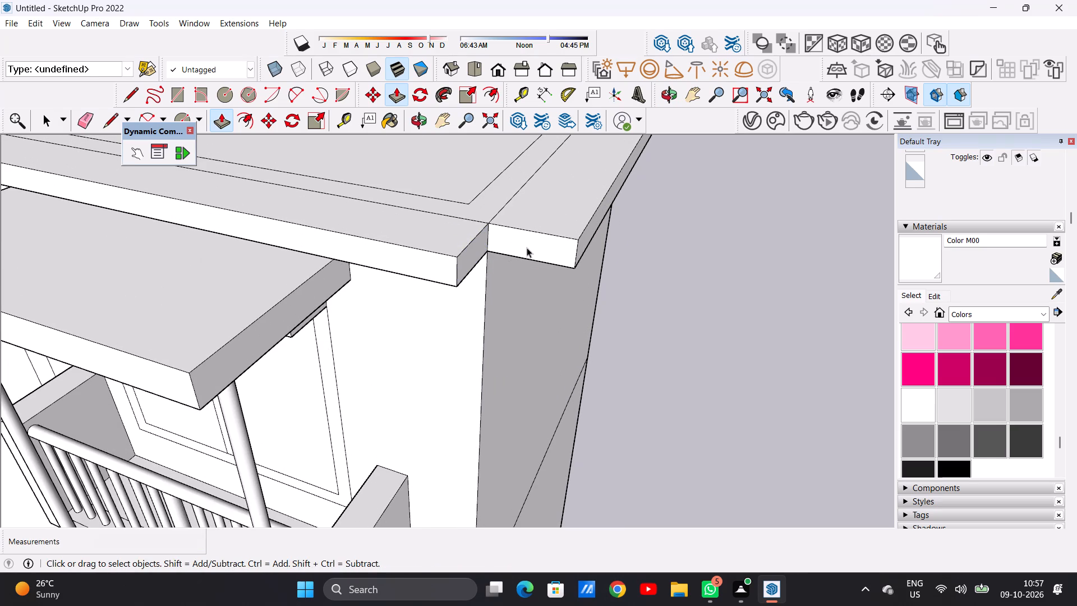
{"action": "key", "text": "p"}
{"action": "scroll", "coordinate": [472, 255], "scroll_direction": "up", "scroll_amount": 3}
{"action": "left_click", "coordinate": [463, 255]}
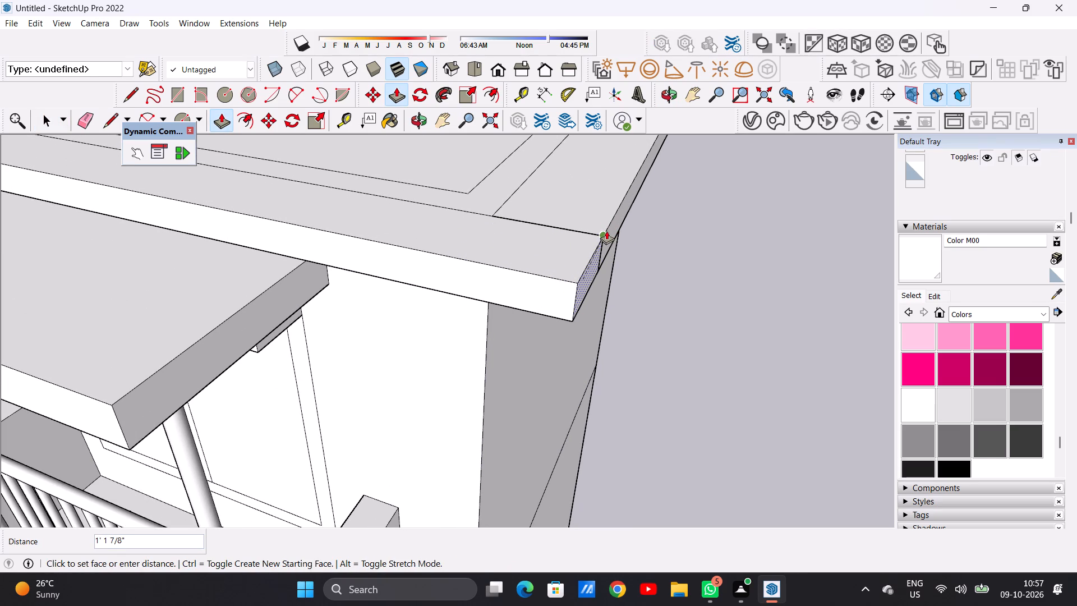
{"action": "left_click", "coordinate": [606, 231]}
{"action": "key", "text": "space"}
Examine the right tower's roof overhang and inset border from the front and from above.
{"action": "scroll", "coordinate": [585, 346], "scroll_direction": "down", "scroll_amount": 17}
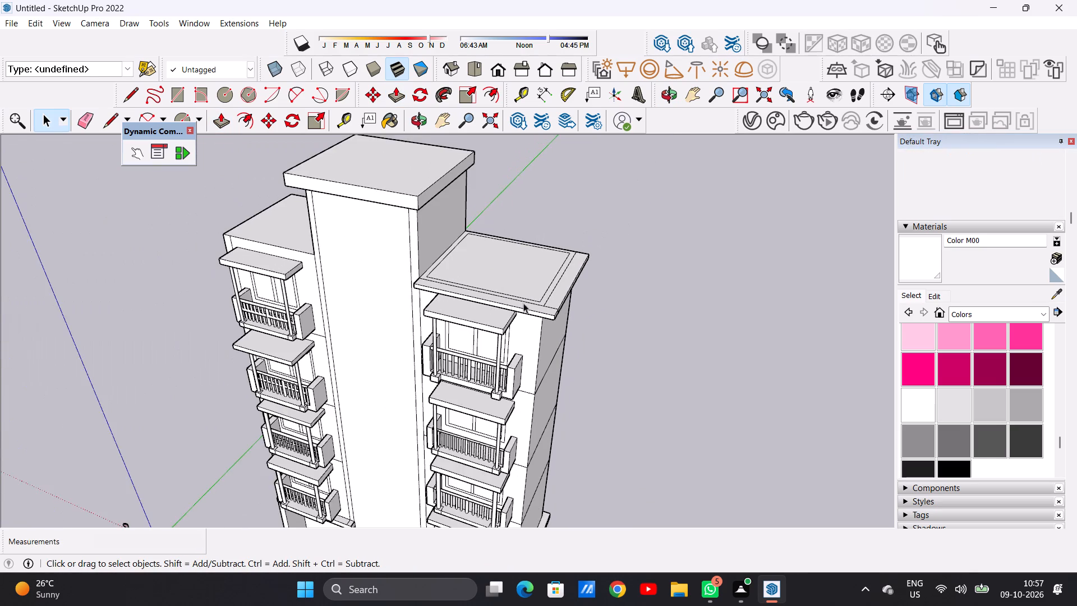
{"action": "middle_click_drag", "start_coordinate": [500, 309], "coordinate": [584, 192]}
{"action": "scroll", "coordinate": [544, 255], "scroll_direction": "up", "scroll_amount": 6}
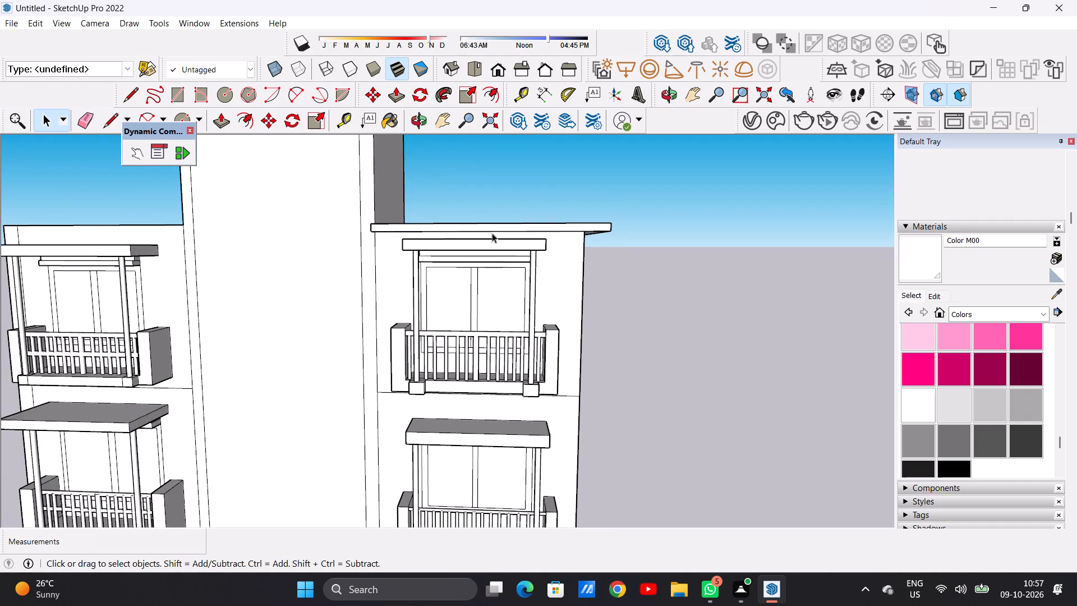
{"action": "middle_click_drag", "start_coordinate": [491, 233], "coordinate": [494, 376]}
{"action": "scroll", "coordinate": [481, 350], "scroll_direction": "down", "scroll_amount": 12}
{"action": "scroll", "coordinate": [476, 286], "scroll_direction": "up", "scroll_amount": 2}
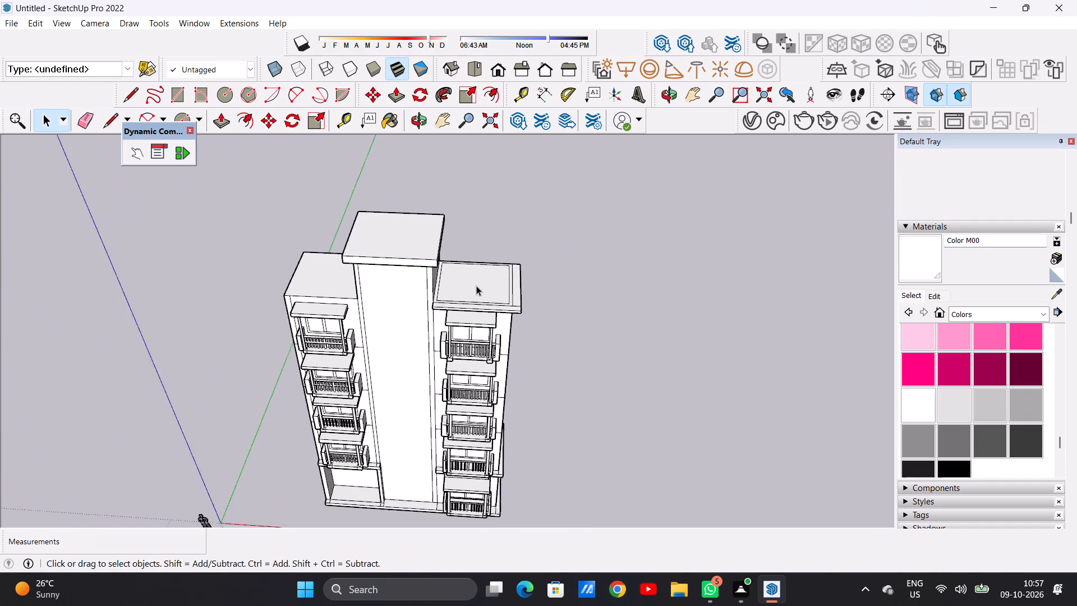
{"action": "scroll", "coordinate": [476, 286], "scroll_direction": "up", "scroll_amount": 4}
{"action": "middle_click_drag", "start_coordinate": [476, 291], "coordinate": [474, 345]}
{"action": "scroll", "coordinate": [520, 348], "scroll_direction": "up", "scroll_amount": 5}
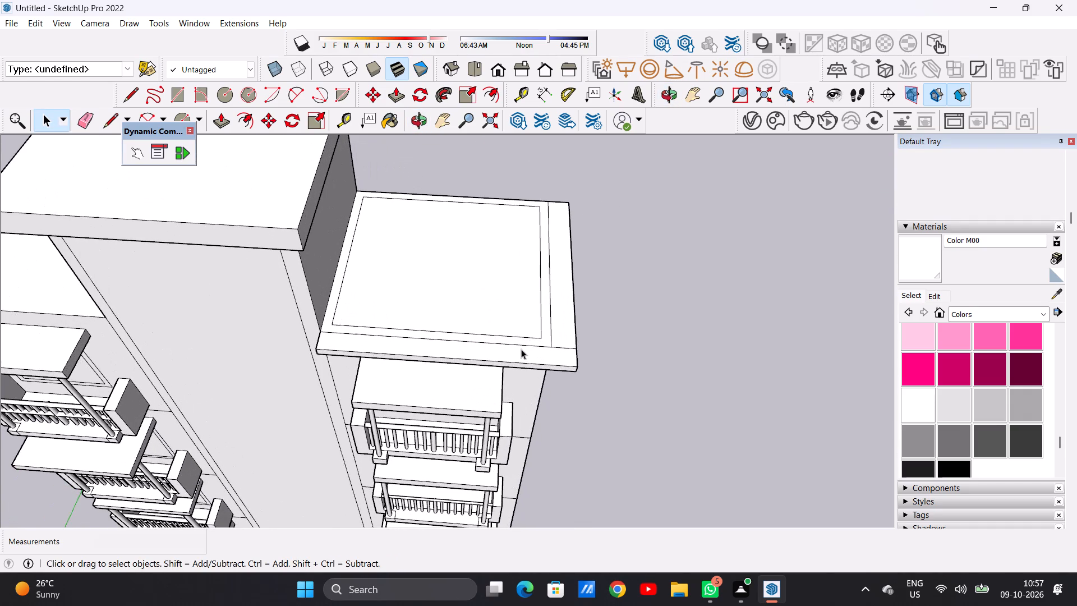
{"action": "middle_click_drag", "start_coordinate": [485, 322], "coordinate": [503, 346]}
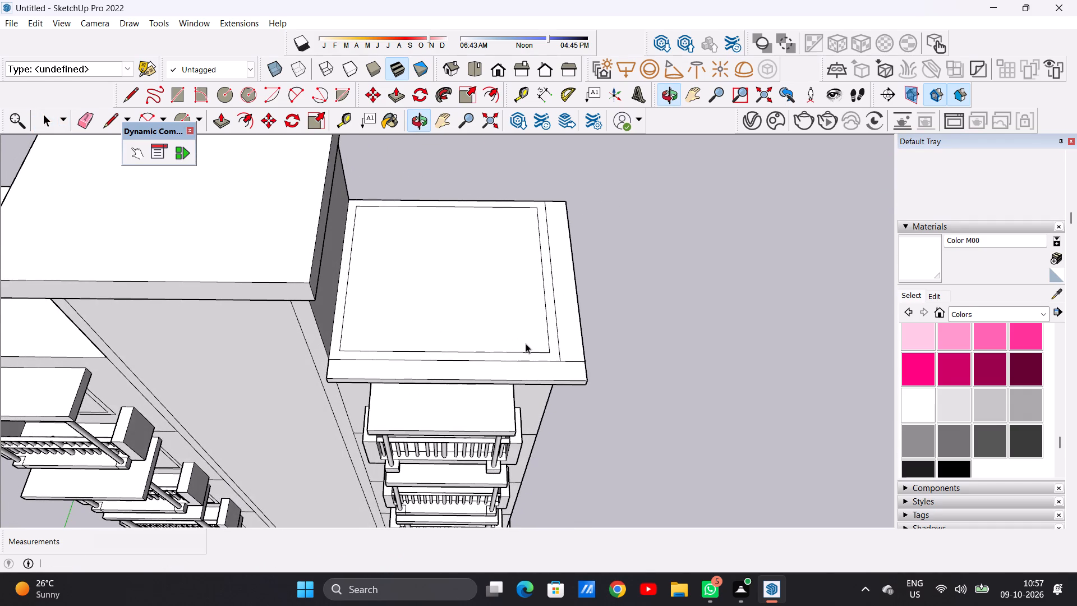
{"action": "scroll", "coordinate": [553, 346], "scroll_direction": "up", "scroll_amount": 2}
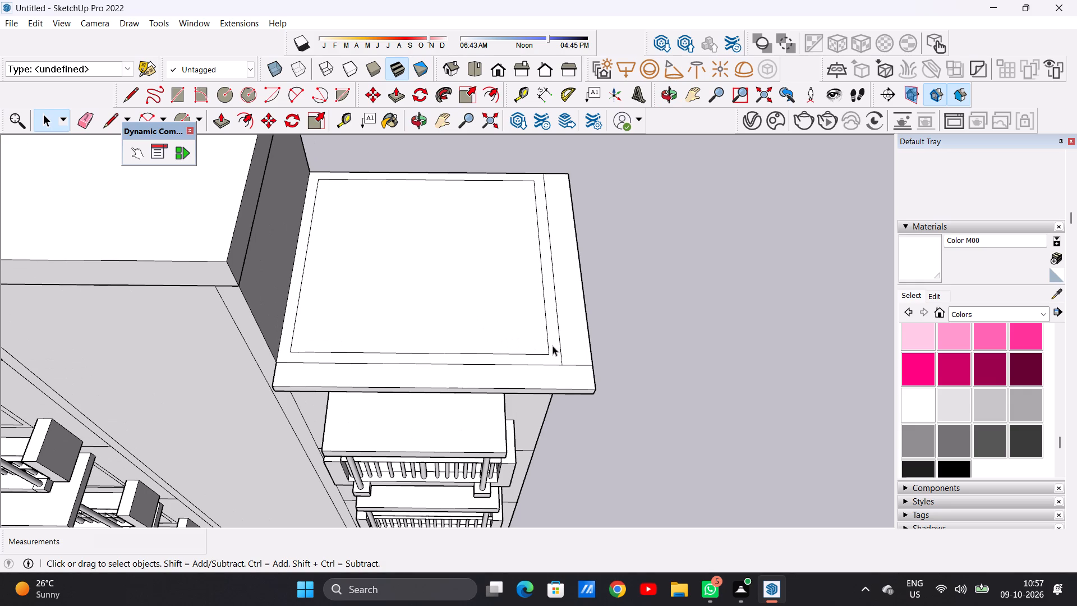
{"action": "scroll", "coordinate": [501, 351], "scroll_direction": "down", "scroll_amount": 3}
{"action": "scroll", "coordinate": [528, 286], "scroll_direction": "up", "scroll_amount": 1}
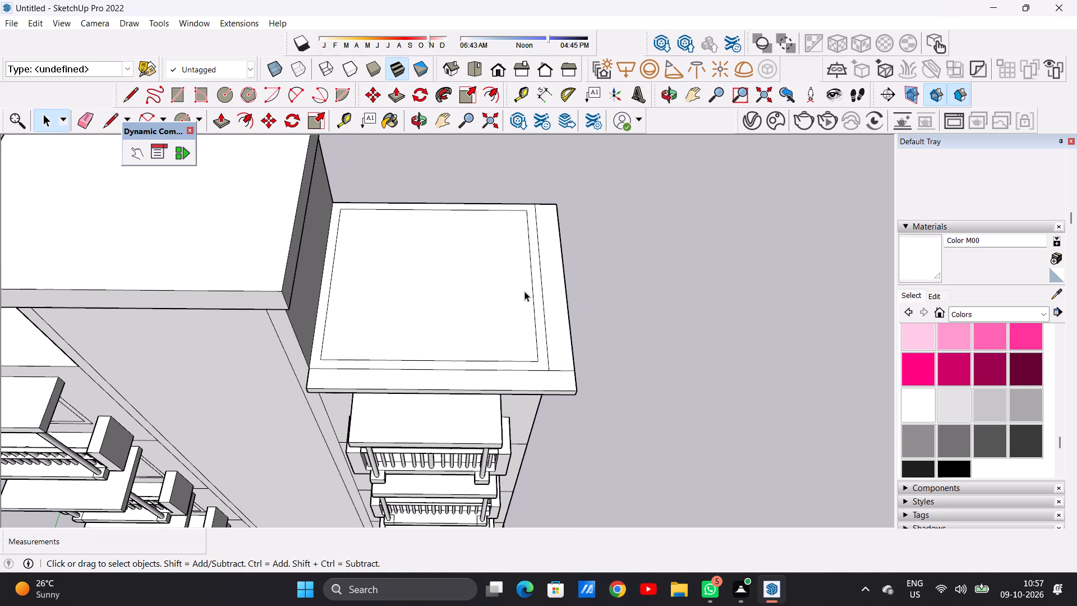
{"action": "scroll", "coordinate": [519, 287], "scroll_direction": "down", "scroll_amount": 4}
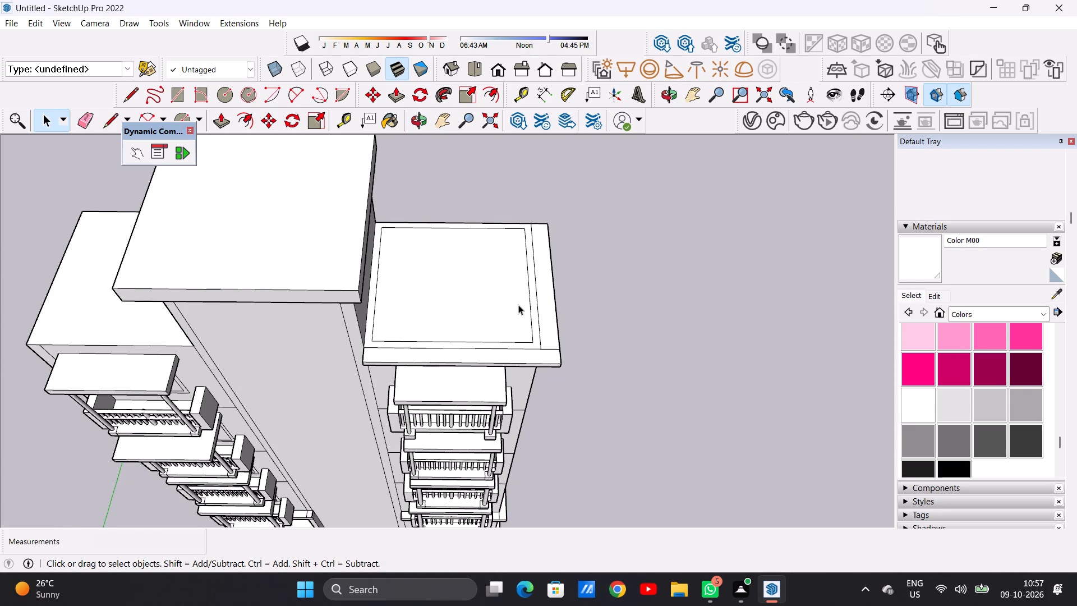
{"action": "middle_click_drag", "start_coordinate": [518, 279], "coordinate": [513, 202]}
{"action": "scroll", "coordinate": [542, 263], "scroll_direction": "up", "scroll_amount": 3}
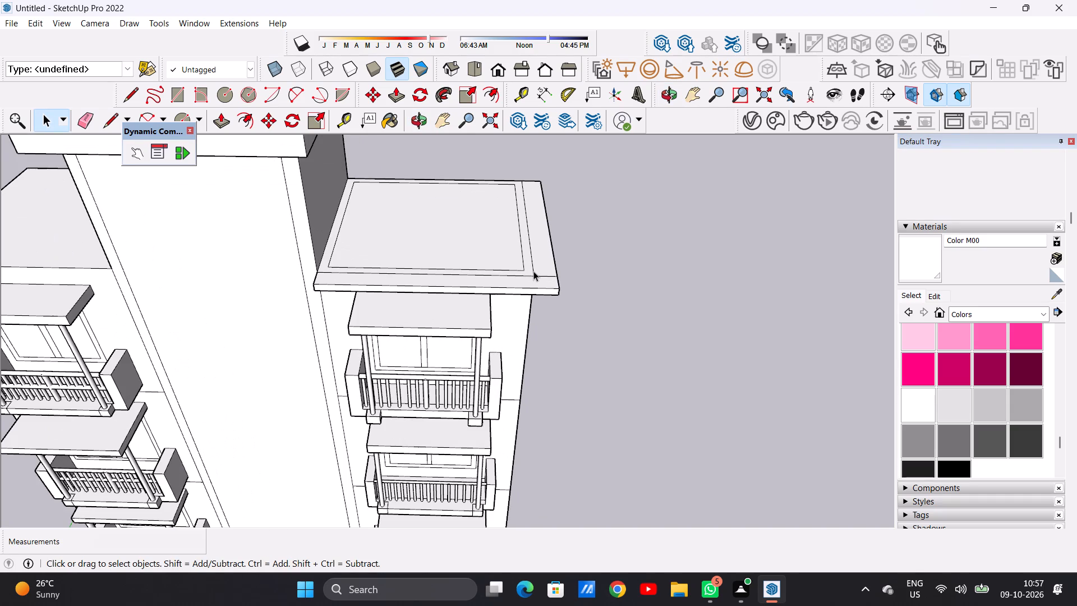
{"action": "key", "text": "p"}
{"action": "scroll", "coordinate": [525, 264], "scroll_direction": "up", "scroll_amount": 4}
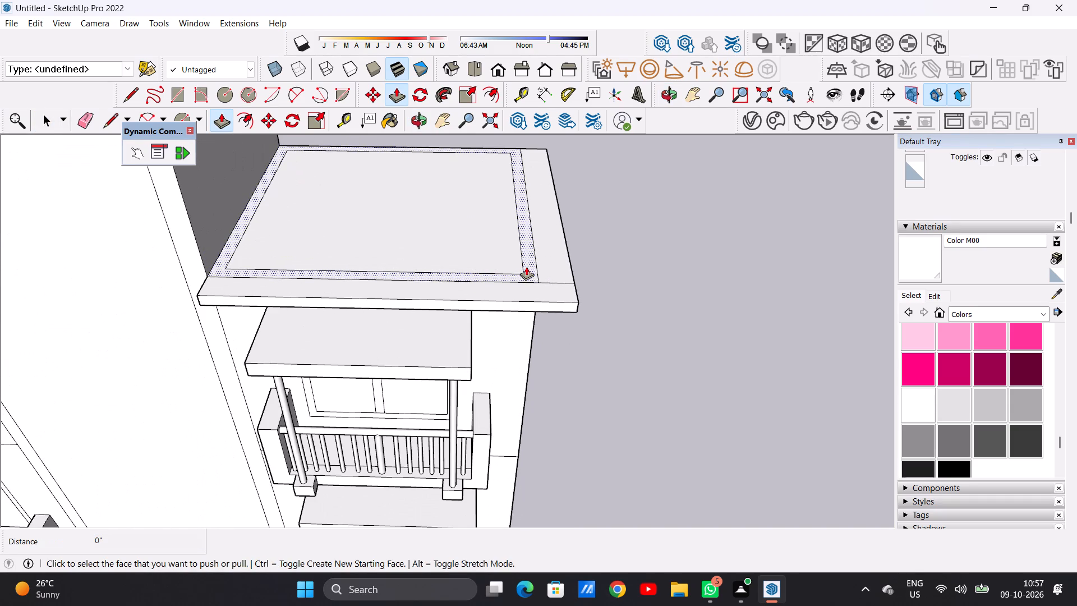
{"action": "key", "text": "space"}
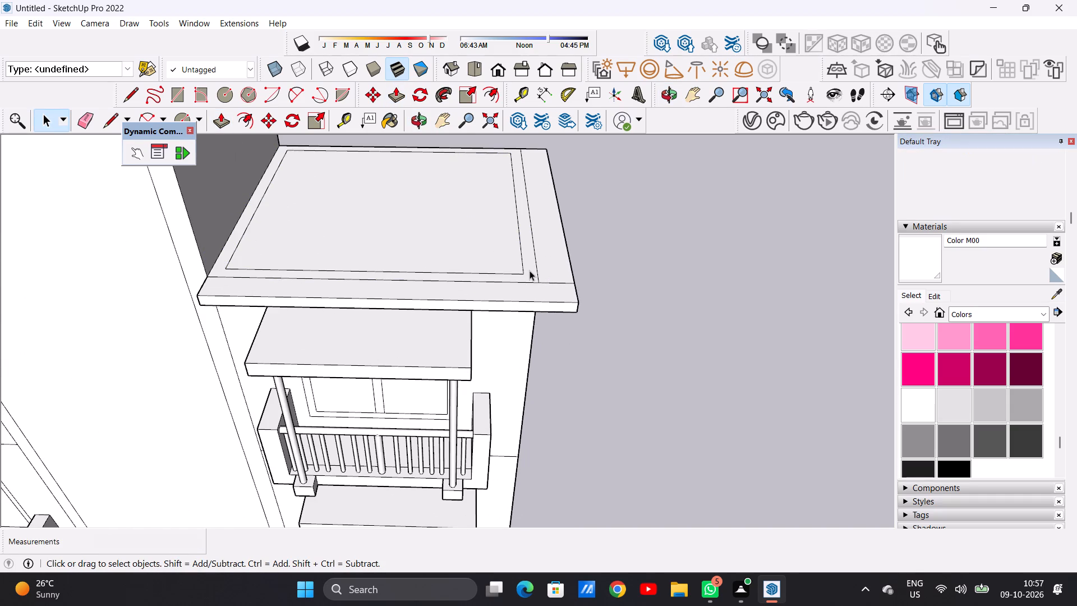
Draw two short lines across the right tower's roof border at the inset's front corners, separating the front strip from the sides.
{"action": "key", "text": "l"}
{"action": "middle_click_drag", "start_coordinate": [535, 284], "coordinate": [542, 310]}
{"action": "scroll", "coordinate": [536, 285], "scroll_direction": "up", "scroll_amount": 6}
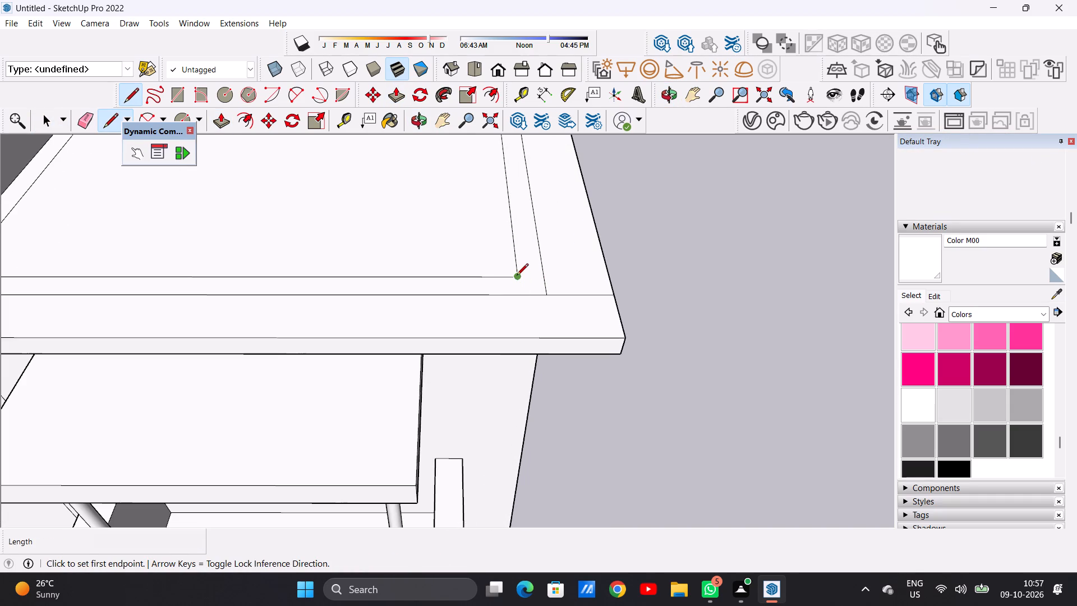
{"action": "left_click", "coordinate": [517, 276]}
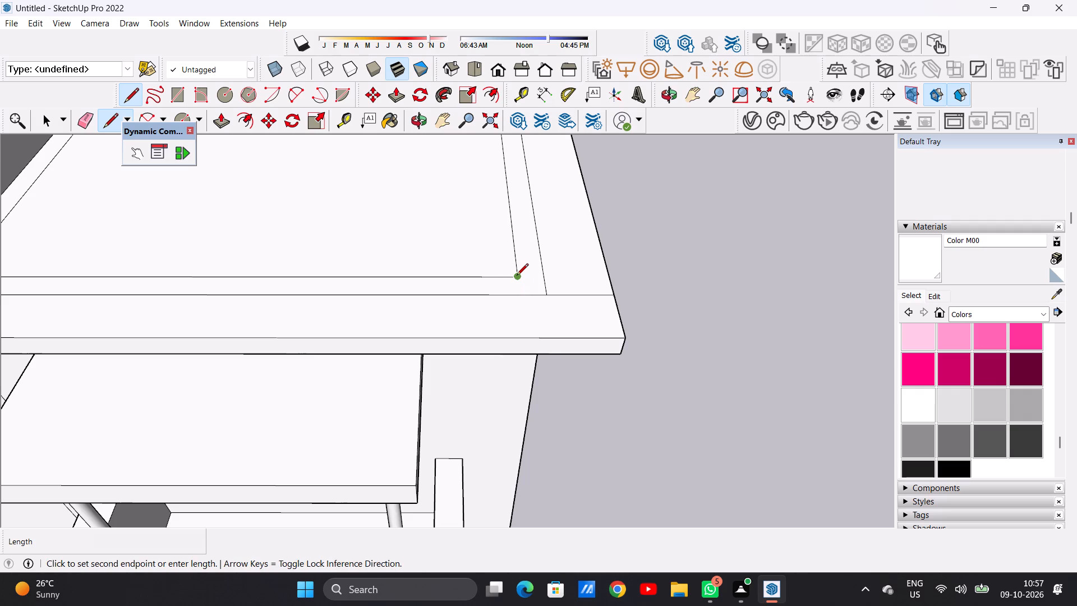
{"action": "left_click", "coordinate": [517, 292]}
{"action": "scroll", "coordinate": [535, 281], "scroll_direction": "down", "scroll_amount": 7}
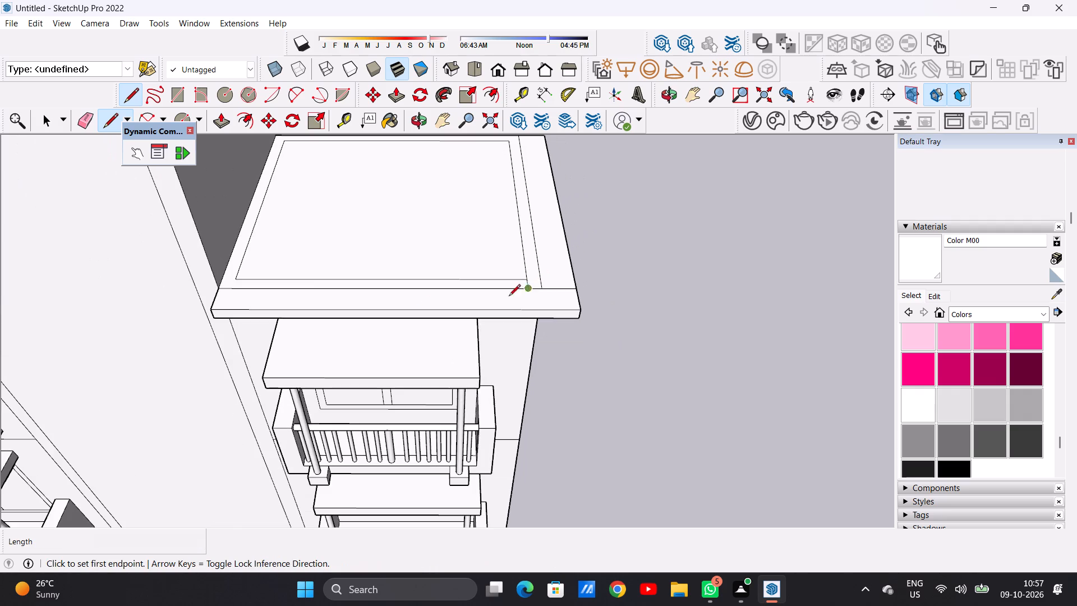
{"action": "scroll", "coordinate": [276, 253], "scroll_direction": "up", "scroll_amount": 1}
{"action": "scroll", "coordinate": [230, 277], "scroll_direction": "up", "scroll_amount": 6}
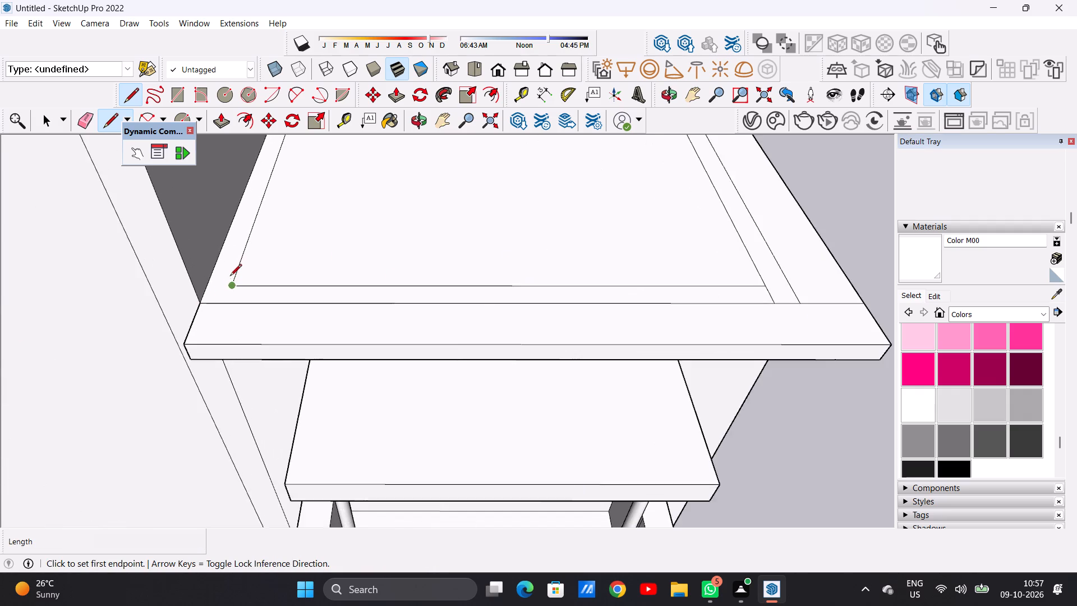
{"action": "scroll", "coordinate": [230, 277], "scroll_direction": "up", "scroll_amount": 3}
{"action": "left_click", "coordinate": [236, 284]}
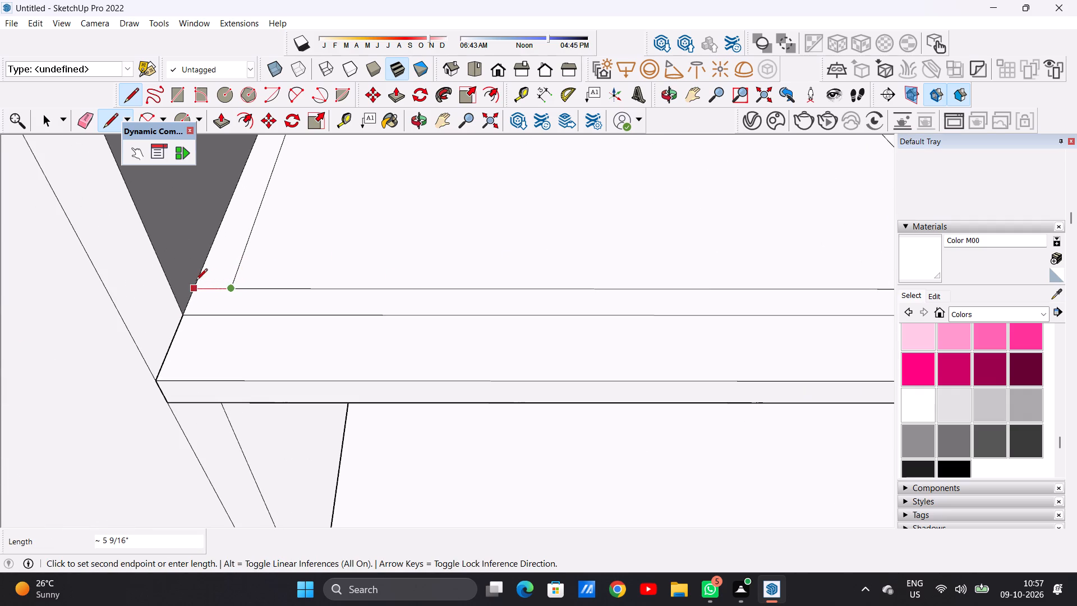
{"action": "left_click", "coordinate": [189, 286]}
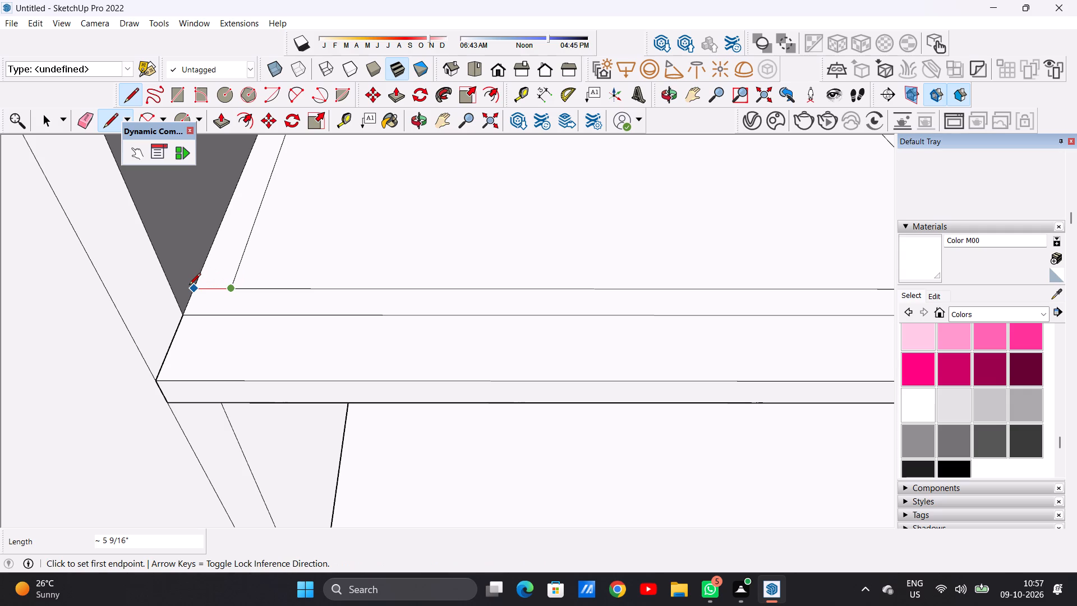
{"action": "key", "text": "space"}
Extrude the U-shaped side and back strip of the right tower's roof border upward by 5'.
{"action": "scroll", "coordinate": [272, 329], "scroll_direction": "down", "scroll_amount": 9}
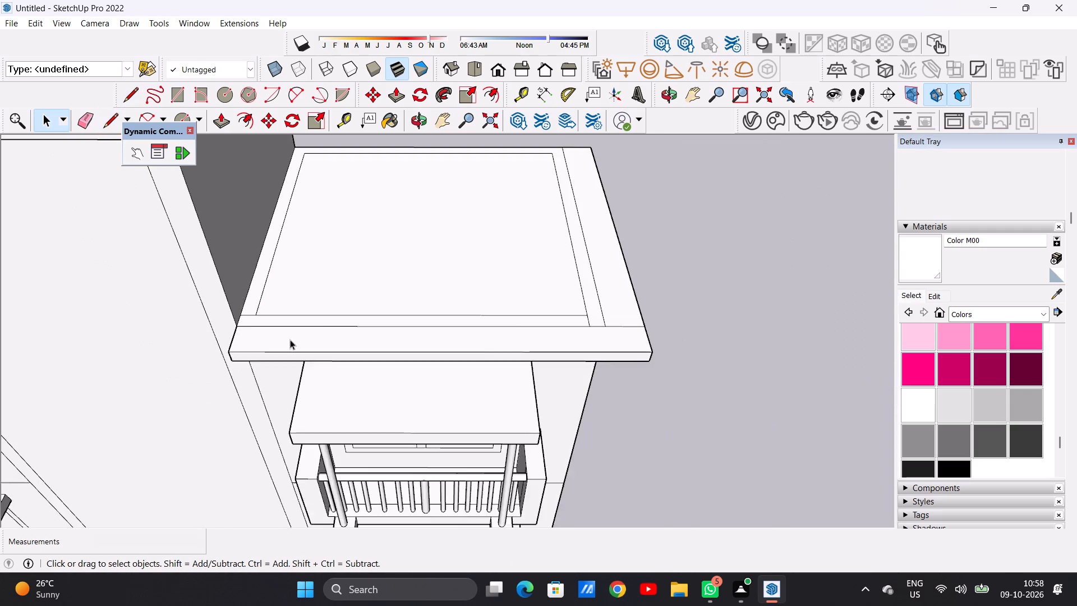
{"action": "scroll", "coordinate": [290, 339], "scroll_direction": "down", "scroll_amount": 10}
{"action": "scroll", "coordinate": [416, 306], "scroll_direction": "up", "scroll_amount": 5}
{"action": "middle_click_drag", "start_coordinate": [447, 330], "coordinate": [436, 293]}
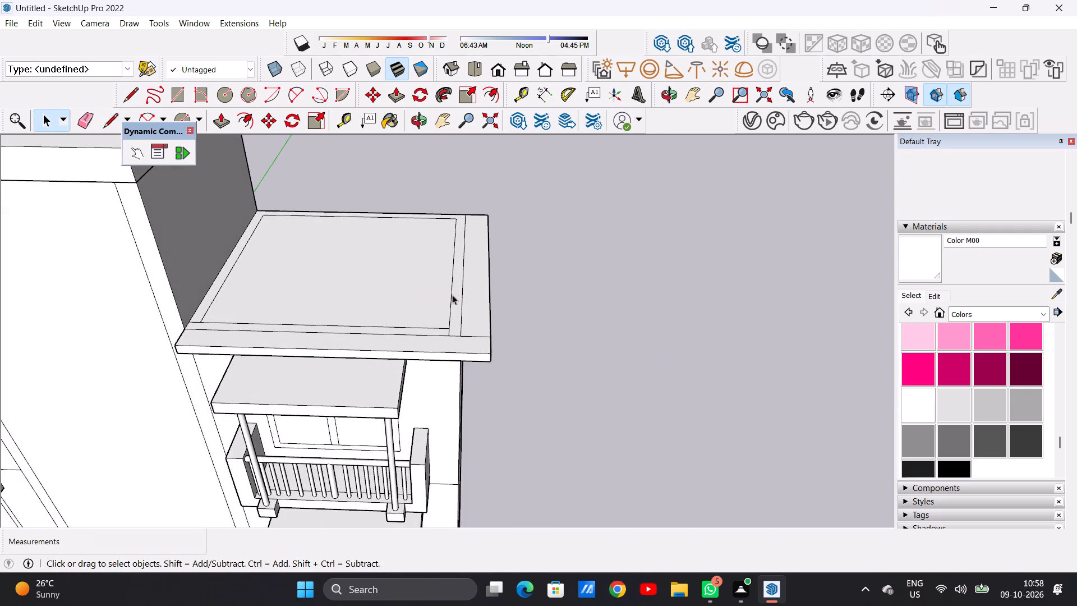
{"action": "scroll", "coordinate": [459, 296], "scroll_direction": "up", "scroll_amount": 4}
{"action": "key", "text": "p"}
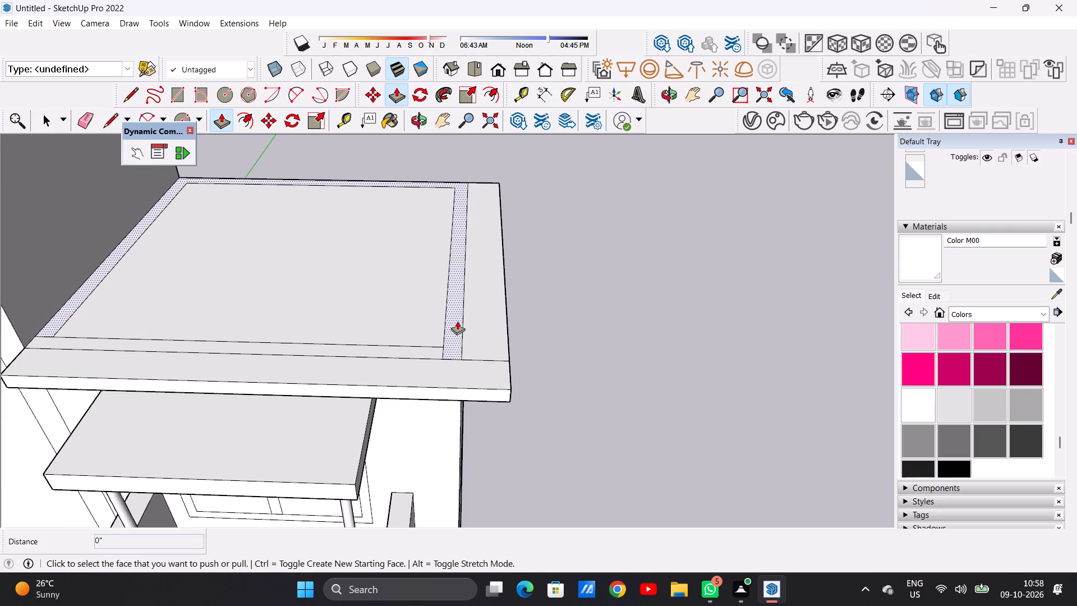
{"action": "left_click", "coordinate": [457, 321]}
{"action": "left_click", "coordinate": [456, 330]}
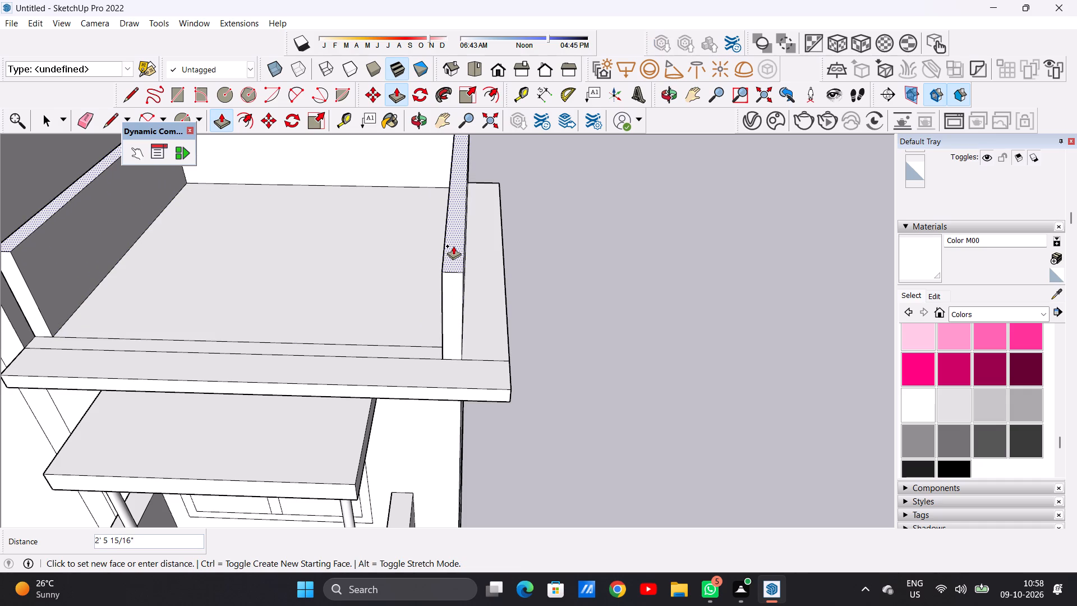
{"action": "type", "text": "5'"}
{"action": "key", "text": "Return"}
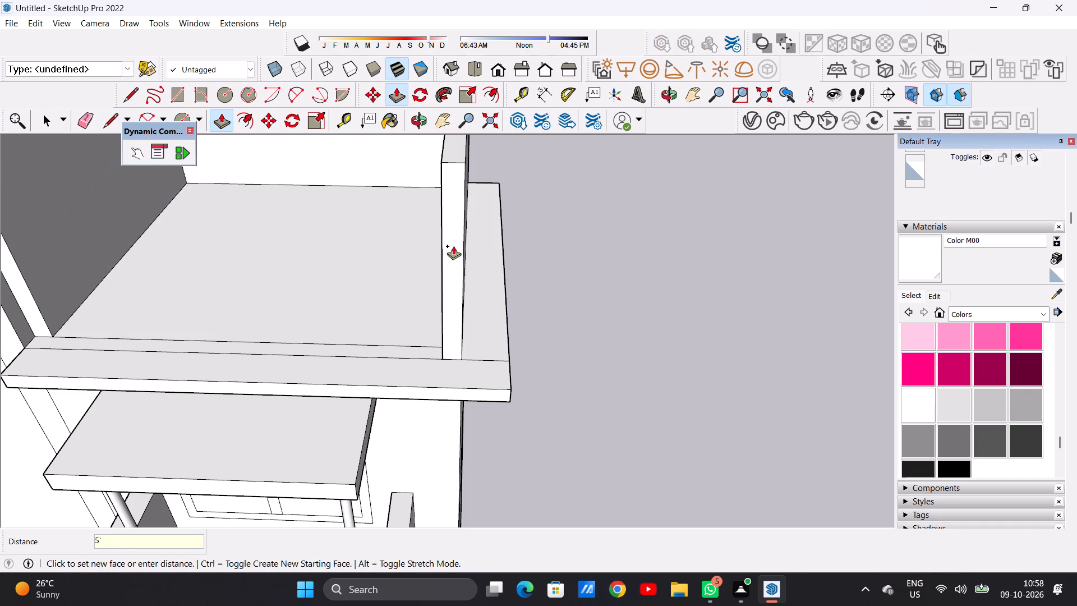
Examine the height and proportions of the raised parapet on the right tower's roof from the front and outer side.
{"action": "key", "text": "space"}
{"action": "scroll", "coordinate": [429, 463], "scroll_direction": "down", "scroll_amount": 9}
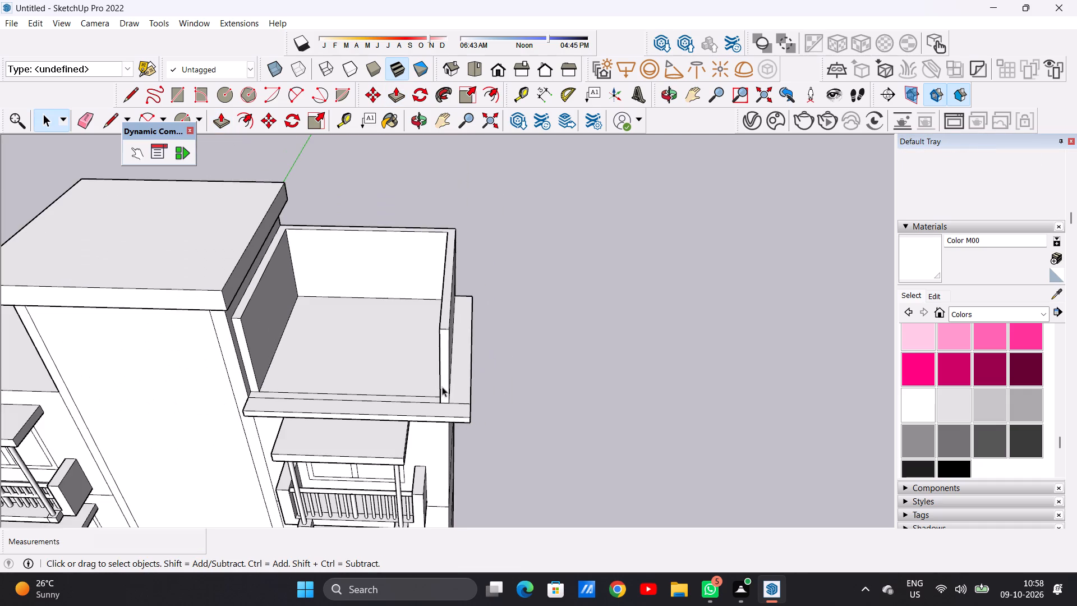
{"action": "middle_click_drag", "start_coordinate": [417, 388], "coordinate": [433, 250]}
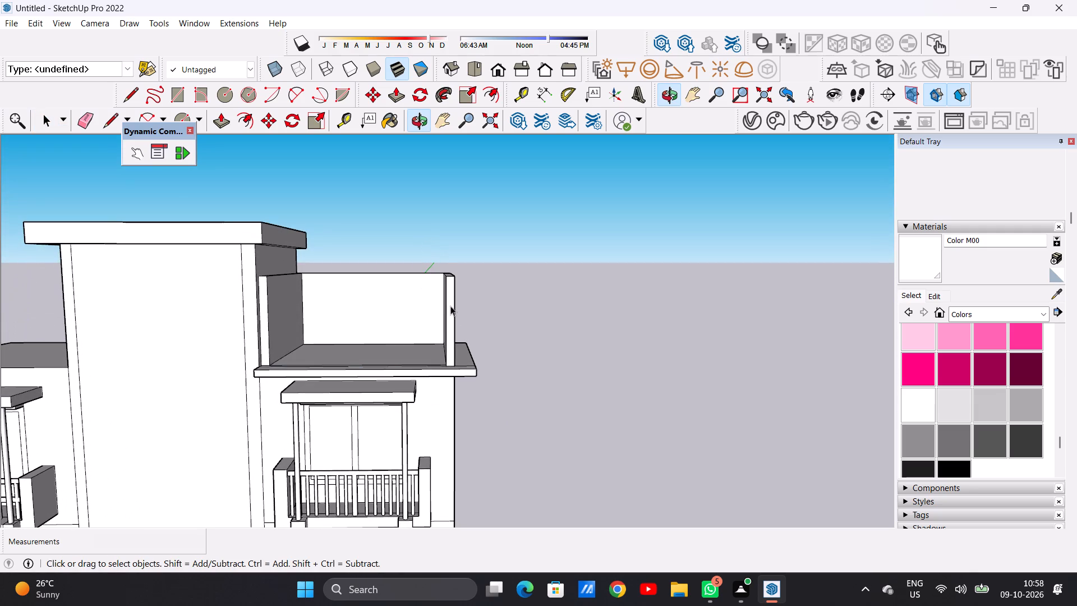
{"action": "scroll", "coordinate": [459, 332], "scroll_direction": "down", "scroll_amount": 2}
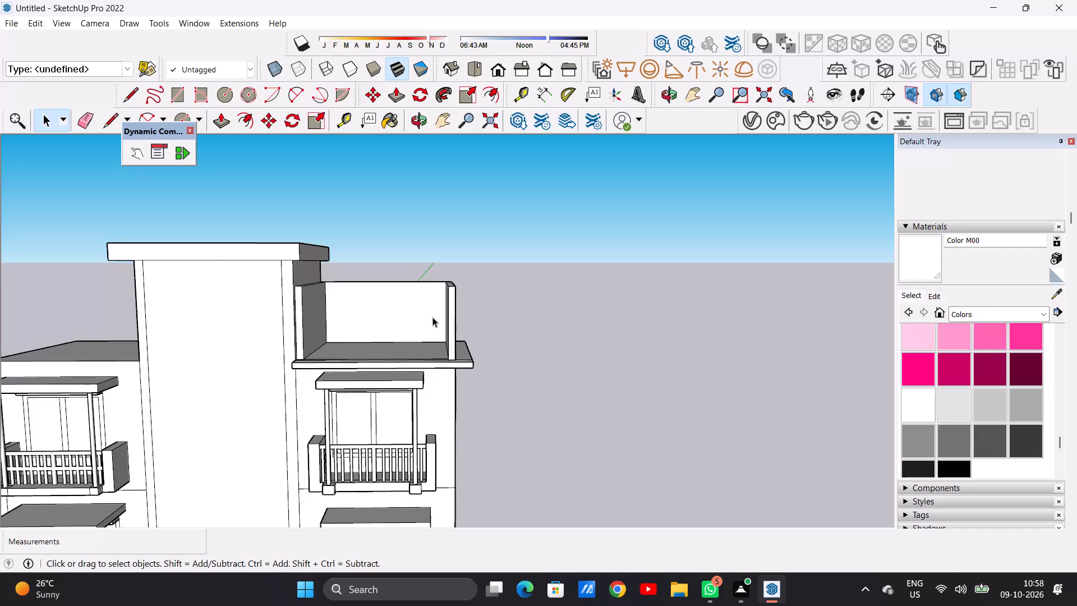
{"action": "scroll", "coordinate": [298, 300], "scroll_direction": "up", "scroll_amount": 4}
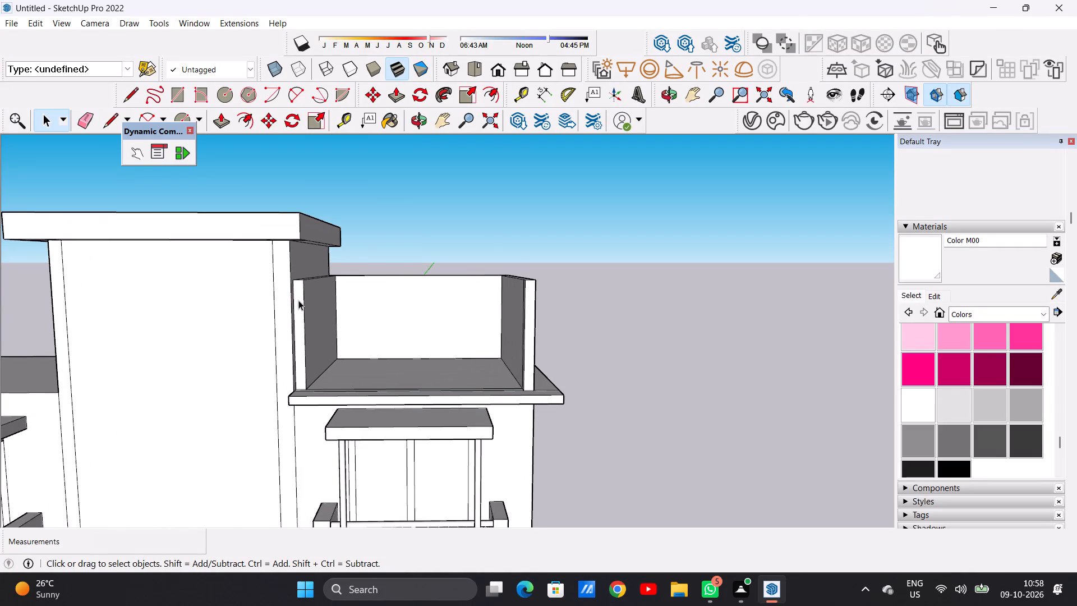
{"action": "middle_click_drag", "start_coordinate": [298, 300], "coordinate": [330, 300]}
{"action": "middle_click", "coordinate": [319, 297]}
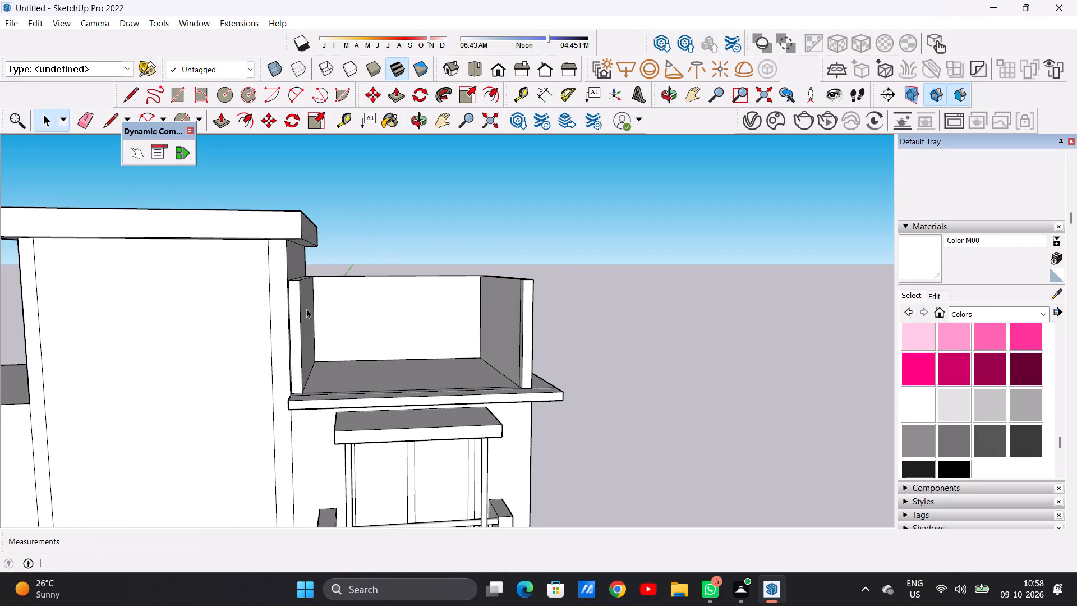
{"action": "scroll", "coordinate": [394, 361], "scroll_direction": "down", "scroll_amount": 7}
{"action": "middle_click_drag", "start_coordinate": [414, 327], "coordinate": [316, 330]}
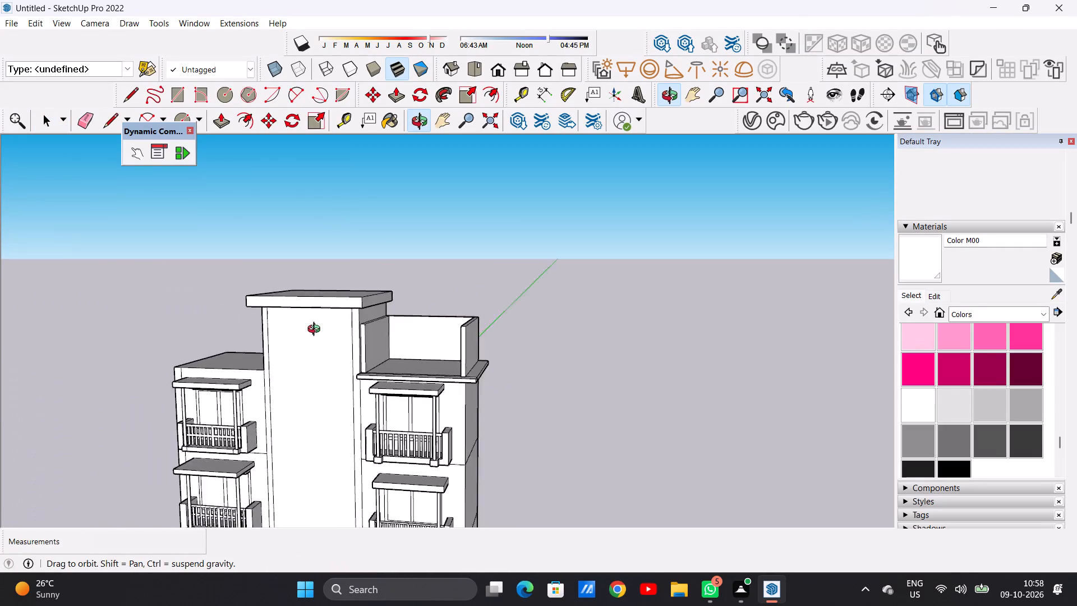
{"action": "middle_click_drag", "start_coordinate": [316, 330], "coordinate": [274, 343]}
{"action": "scroll", "coordinate": [521, 292], "scroll_direction": "up", "scroll_amount": 8}
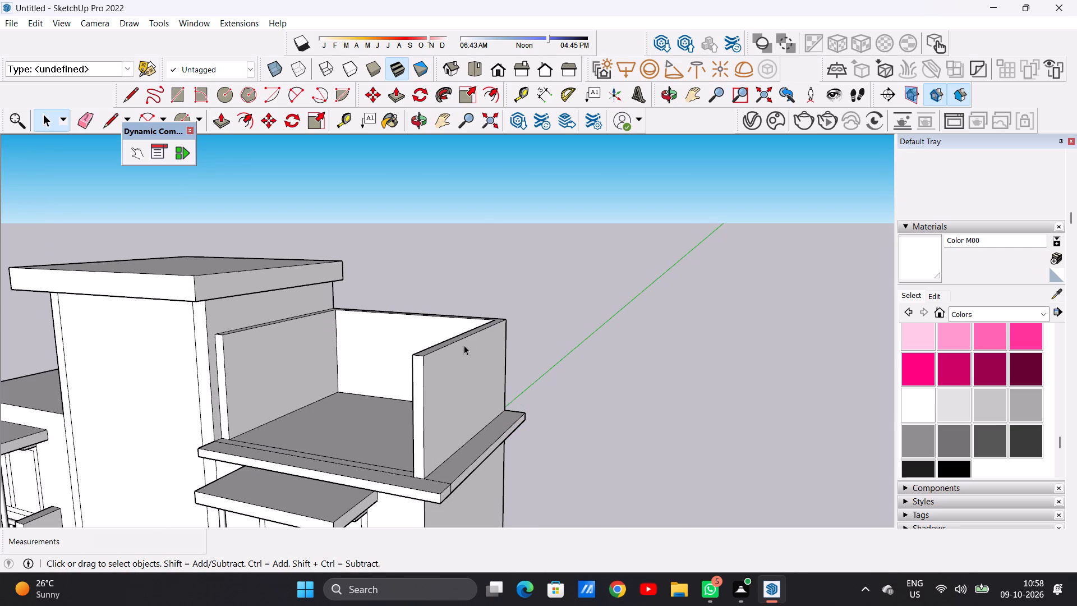
{"action": "scroll", "coordinate": [450, 376], "scroll_direction": "down", "scroll_amount": 1}
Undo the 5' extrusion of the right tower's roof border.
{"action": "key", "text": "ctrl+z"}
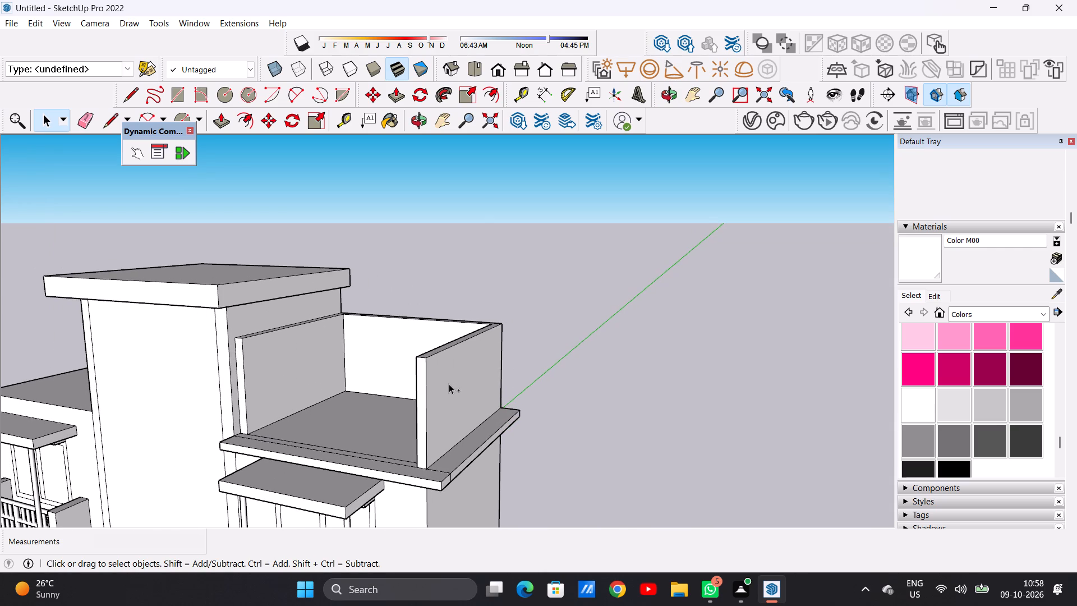
Draw a short line across the outer side strip of the right tower's roof border, about halfway along its length.
{"action": "middle_click_drag", "start_coordinate": [421, 423], "coordinate": [466, 486]}
{"action": "scroll", "coordinate": [459, 423], "scroll_direction": "down", "scroll_amount": 4}
{"action": "middle_click_drag", "start_coordinate": [465, 435], "coordinate": [490, 502]}
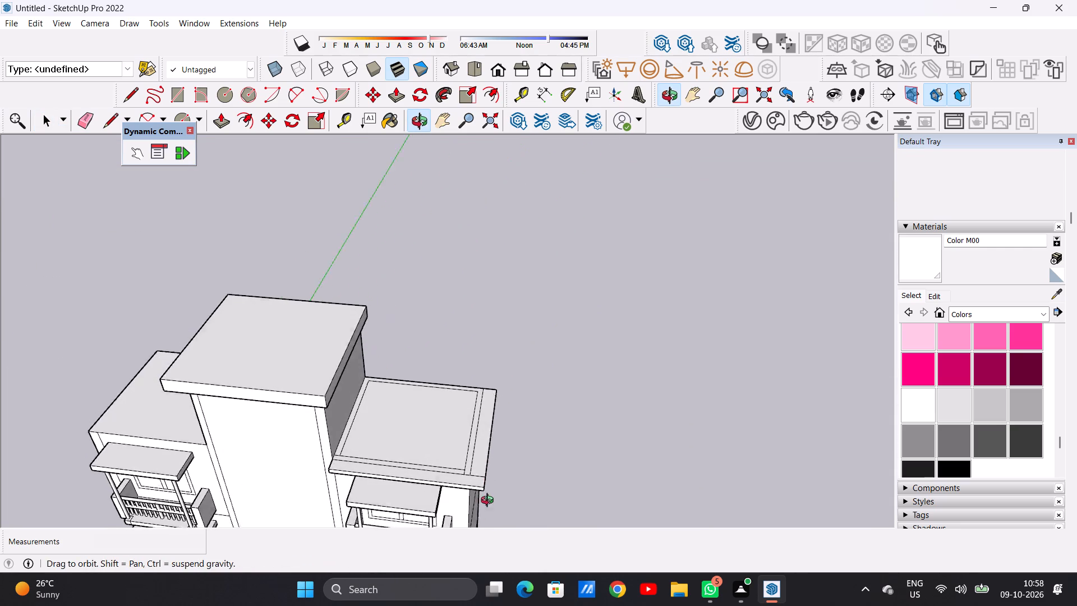
{"action": "middle_click_drag", "start_coordinate": [490, 502], "coordinate": [496, 530]}
{"action": "scroll", "coordinate": [475, 428], "scroll_direction": "up", "scroll_amount": 5}
{"action": "key", "text": "l"}
{"action": "scroll", "coordinate": [473, 426], "scroll_direction": "down", "scroll_amount": 2}
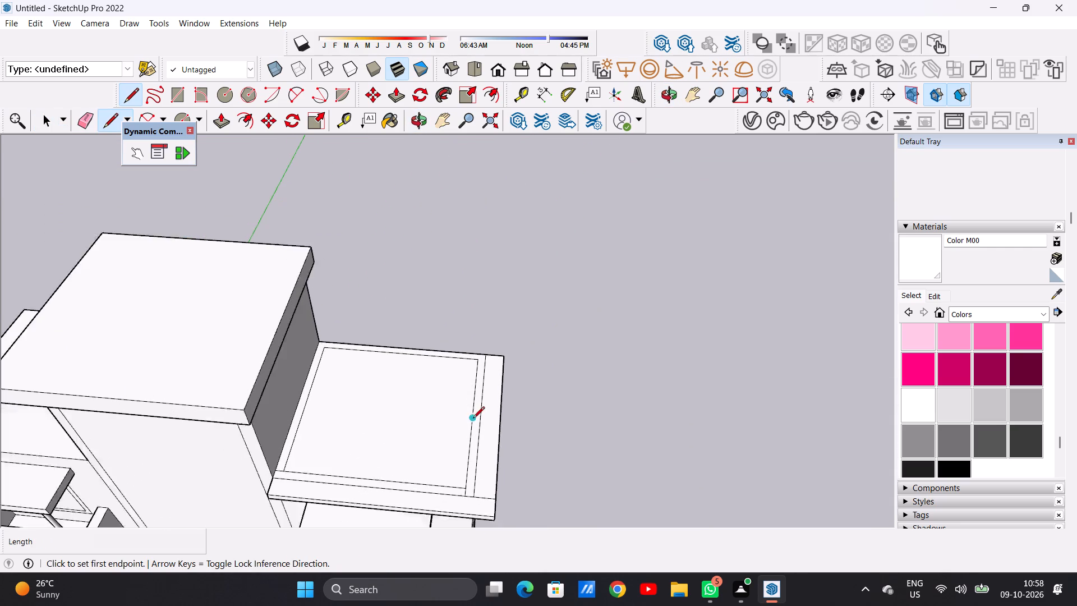
{"action": "scroll", "coordinate": [473, 419], "scroll_direction": "down", "scroll_amount": 2}
{"action": "scroll", "coordinate": [495, 515], "scroll_direction": "up", "scroll_amount": 5}
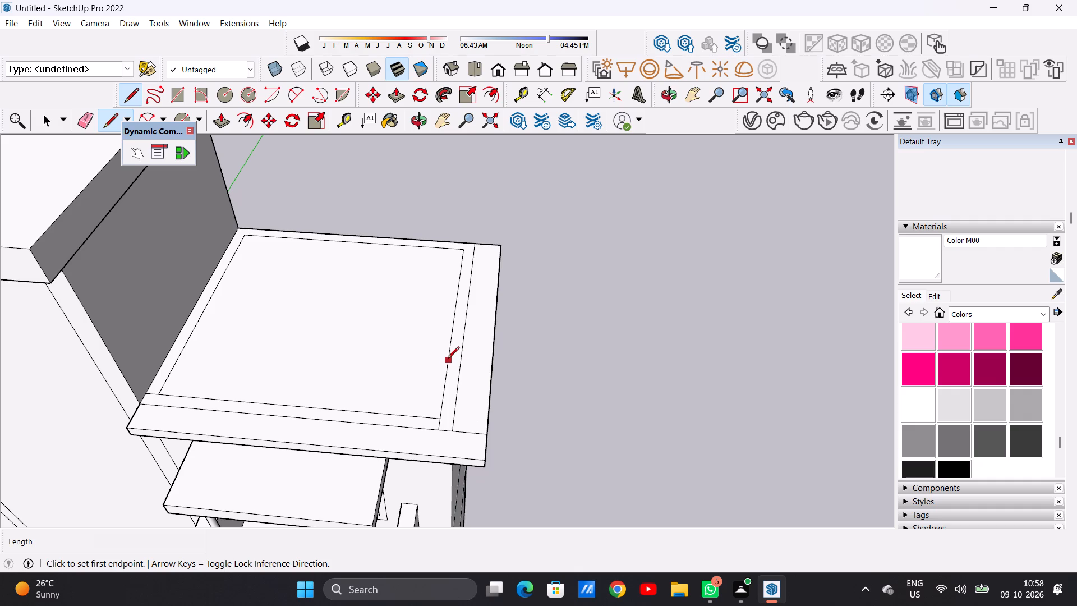
{"action": "left_click", "coordinate": [448, 344]}
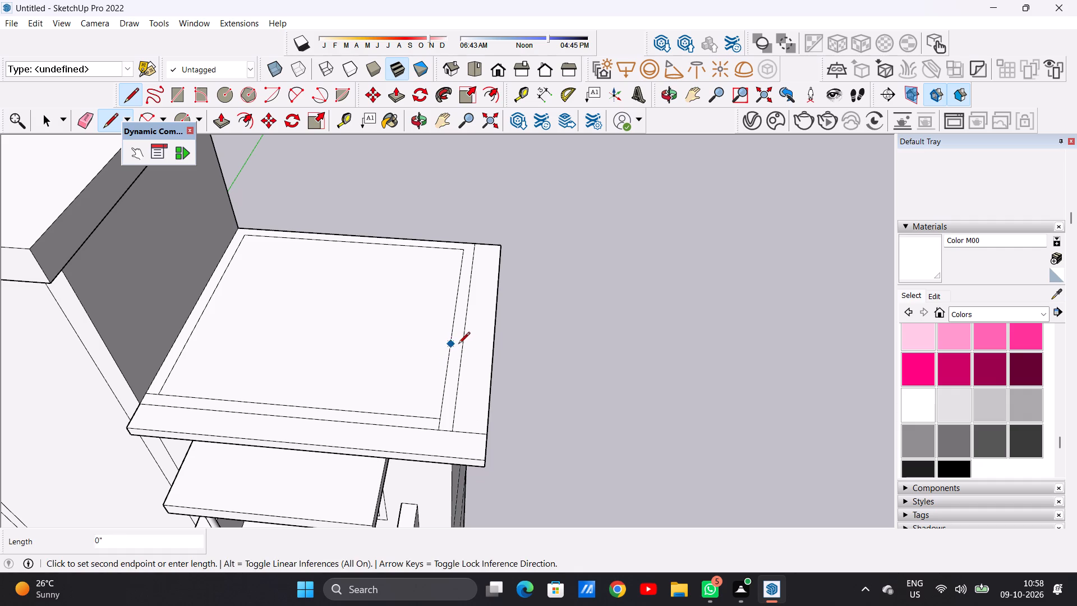
{"action": "left_click", "coordinate": [463, 345]}
{"action": "key", "text": "space"}
Extrude the border strip behind the new dividing line, including the back and inner side, about 2' 7 3/16" upward into a parapet.
{"action": "scroll", "coordinate": [468, 425], "scroll_direction": "down", "scroll_amount": 6}
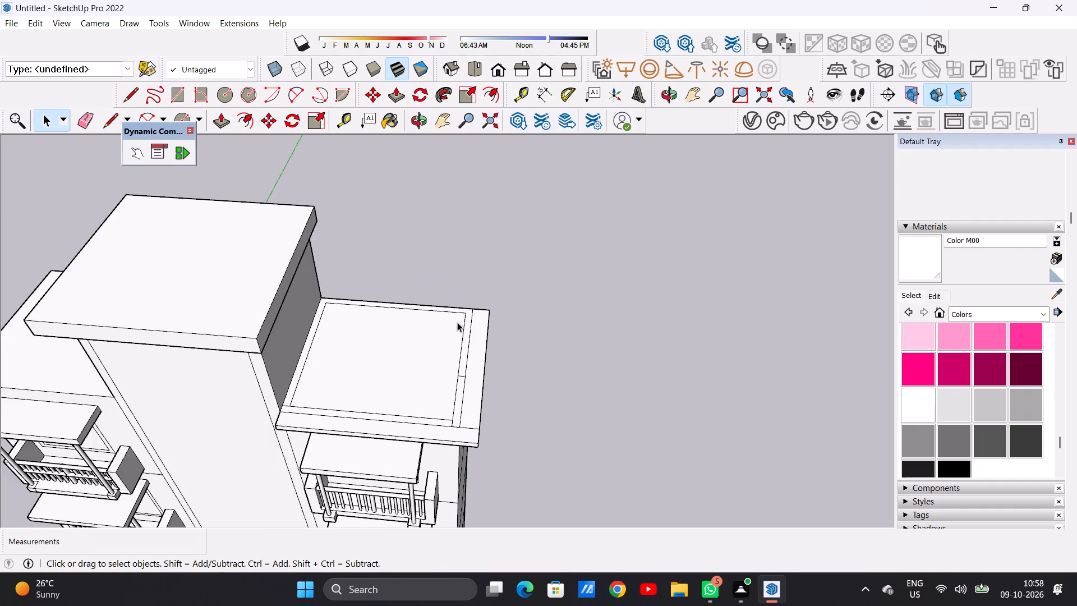
{"action": "scroll", "coordinate": [457, 322], "scroll_direction": "up", "scroll_amount": 6}
{"action": "key", "text": "p"}
{"action": "scroll", "coordinate": [475, 344], "scroll_direction": "up", "scroll_amount": 2}
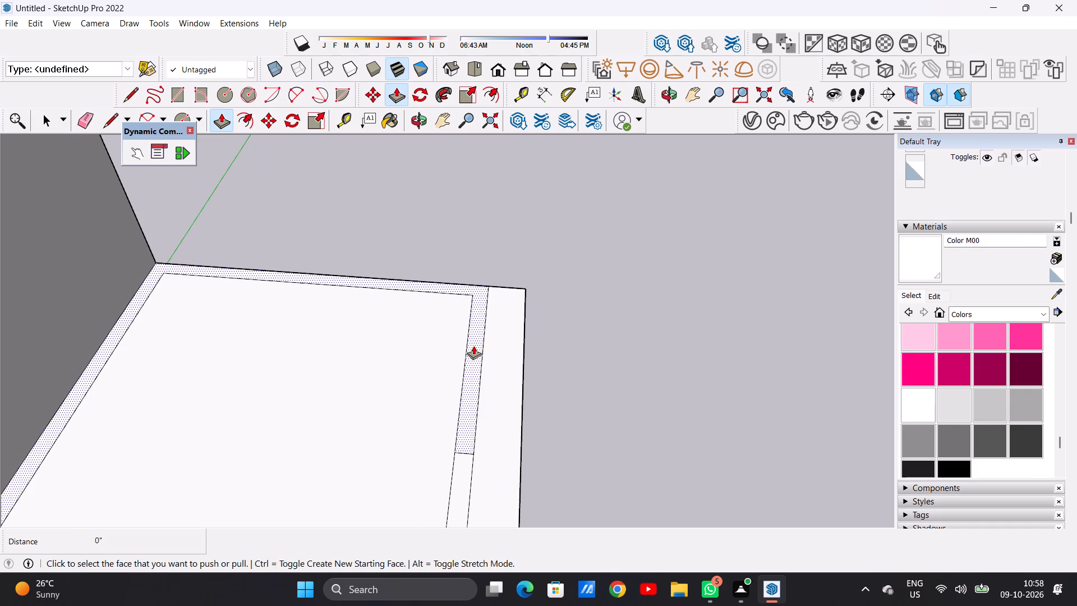
{"action": "left_click", "coordinate": [473, 346]}
{"action": "scroll", "coordinate": [477, 256], "scroll_direction": "down", "scroll_amount": 8}
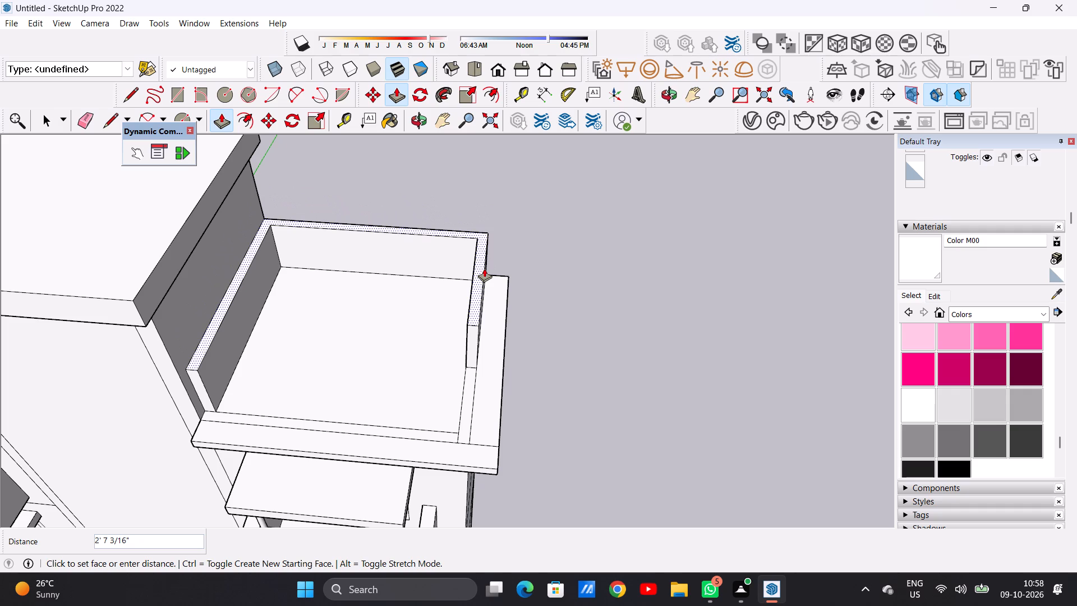
{"action": "left_click", "coordinate": [484, 268]}
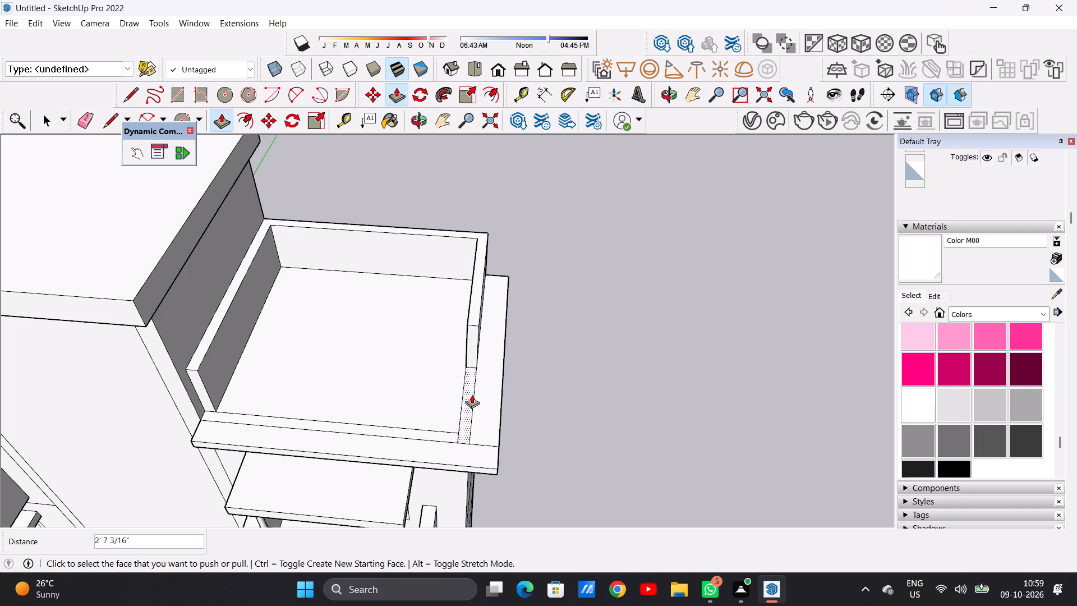
Extrude the remaining front part of the outer side strip 2' 7 3/16" upward, level with the rest of the parapet.
{"action": "left_click", "coordinate": [465, 390]}
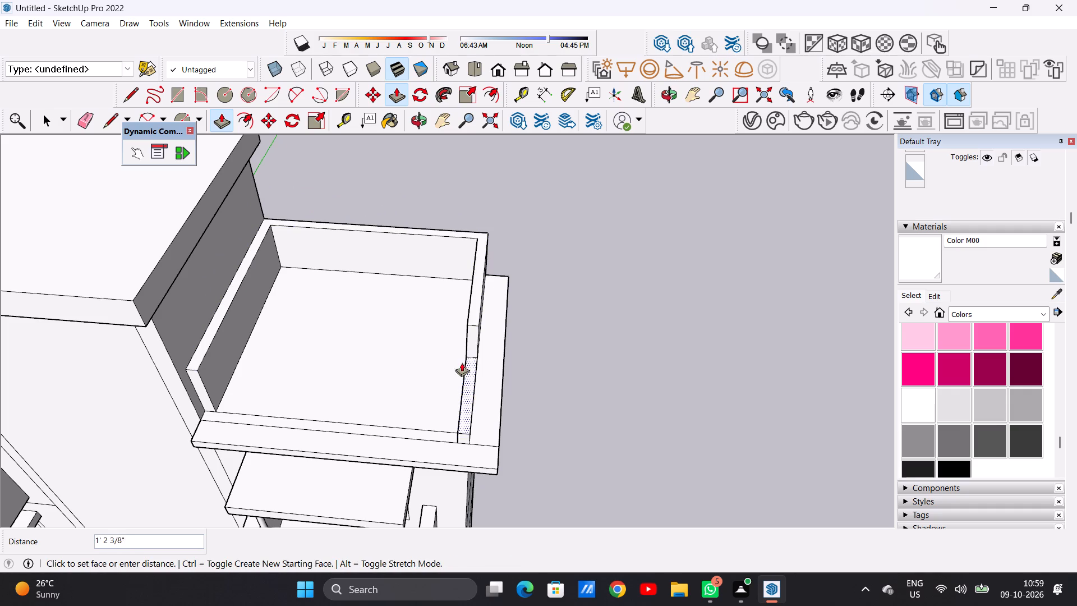
{"action": "left_click", "coordinate": [455, 306]}
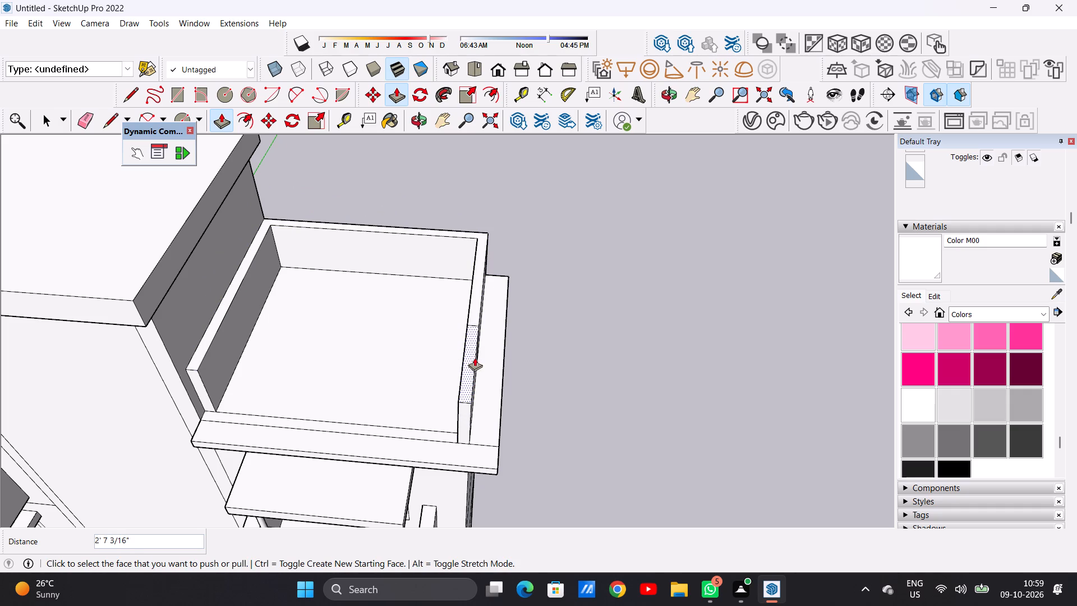
{"action": "left_click", "coordinate": [468, 361]}
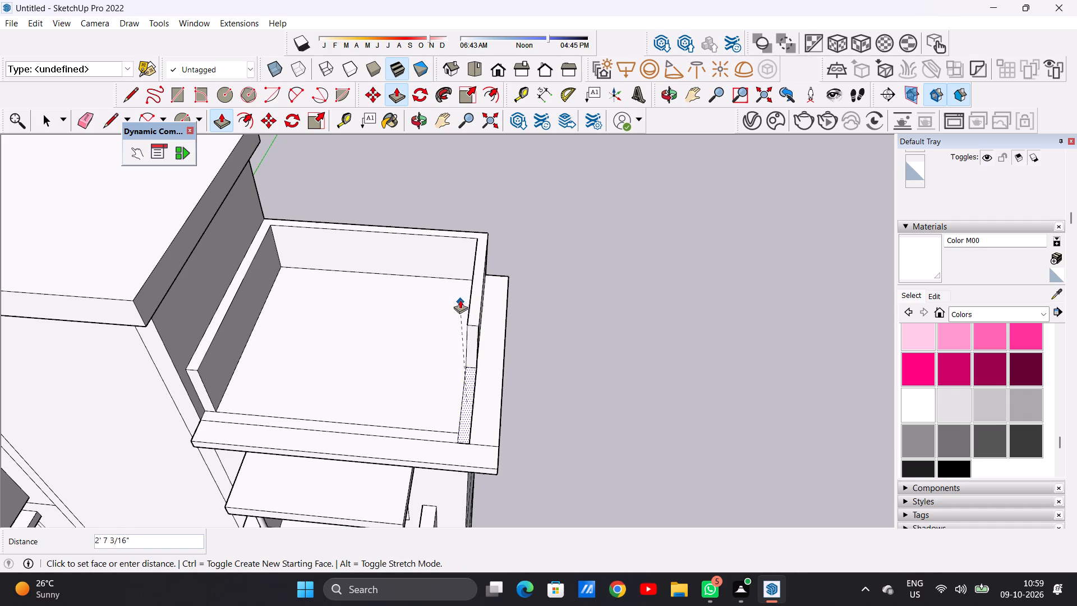
{"action": "key", "text": "space"}
Examine the right tower's new roof parapet in relation to the whole building from the side and above.
{"action": "scroll", "coordinate": [482, 411], "scroll_direction": "down", "scroll_amount": 6}
{"action": "middle_click_drag", "start_coordinate": [466, 402], "coordinate": [444, 347]}
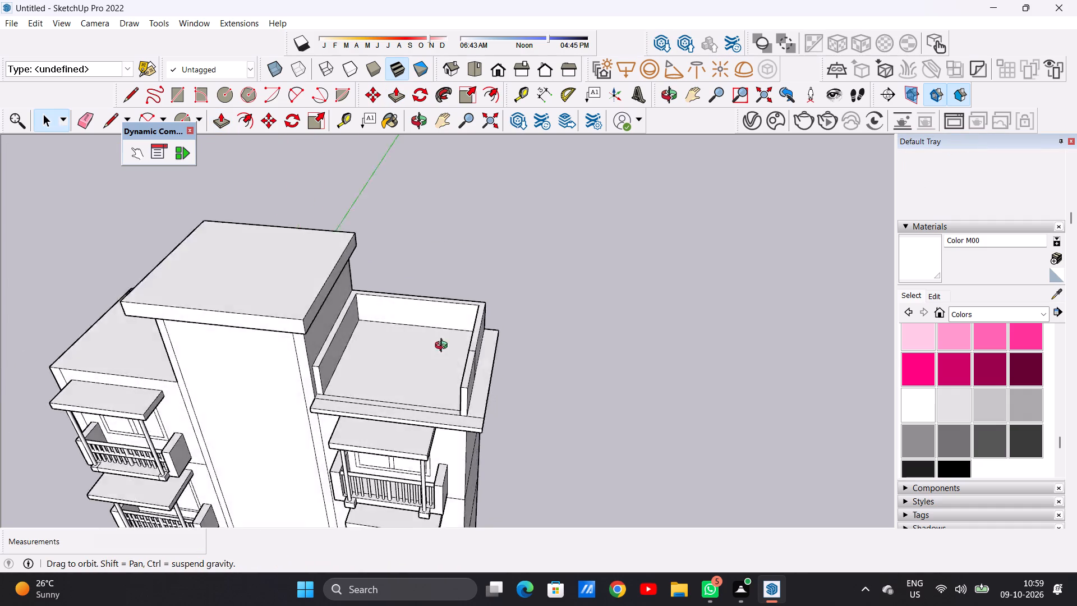
{"action": "middle_click_drag", "start_coordinate": [444, 347], "coordinate": [352, 285]}
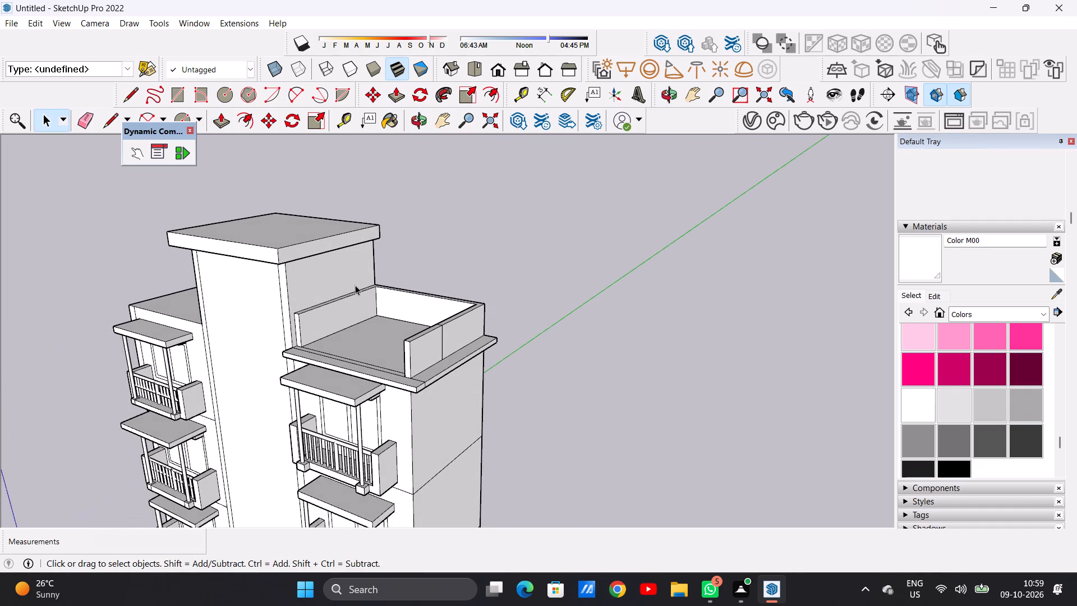
{"action": "scroll", "coordinate": [371, 321], "scroll_direction": "down", "scroll_amount": 5}
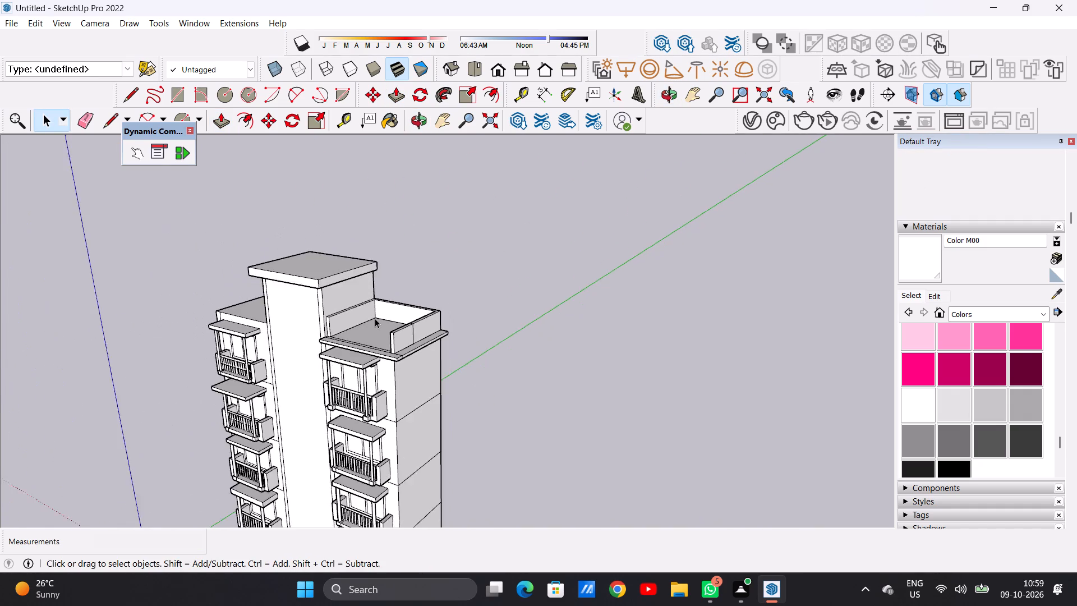
{"action": "scroll", "coordinate": [375, 318], "scroll_direction": "down", "scroll_amount": 4}
{"action": "middle_click_drag", "start_coordinate": [347, 313], "coordinate": [431, 356]}
{"action": "scroll", "coordinate": [349, 313], "scroll_direction": "up", "scroll_amount": 1}
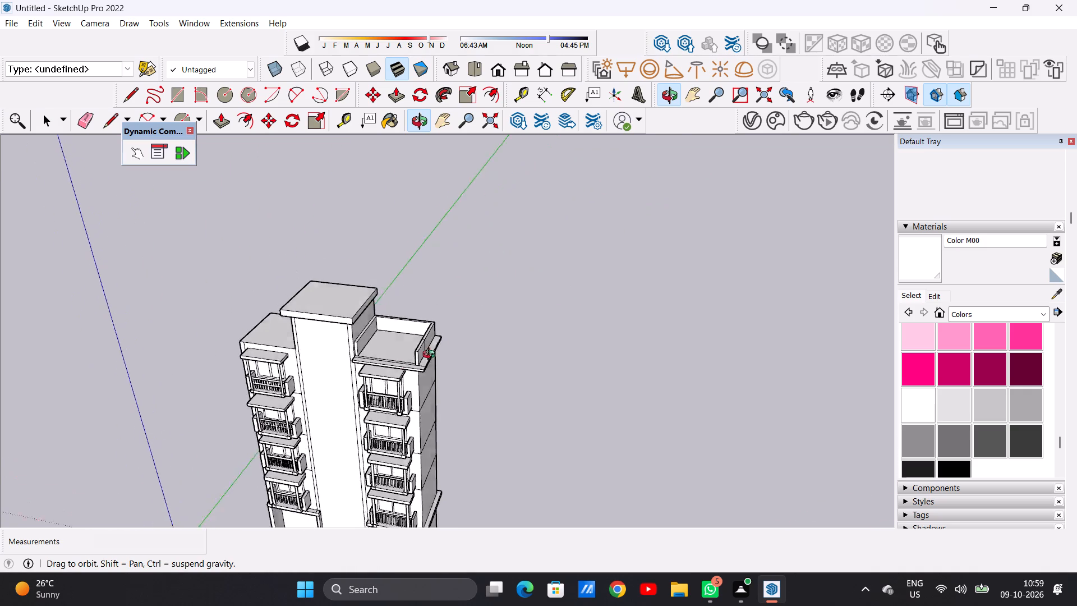
Extrude the top of the front part of the right tower's outer side parapet about 3' 2 9/16" further upward.
{"action": "middle_click_drag", "start_coordinate": [431, 356], "coordinate": [457, 322]}
{"action": "scroll", "coordinate": [370, 336], "scroll_direction": "up", "scroll_amount": 10}
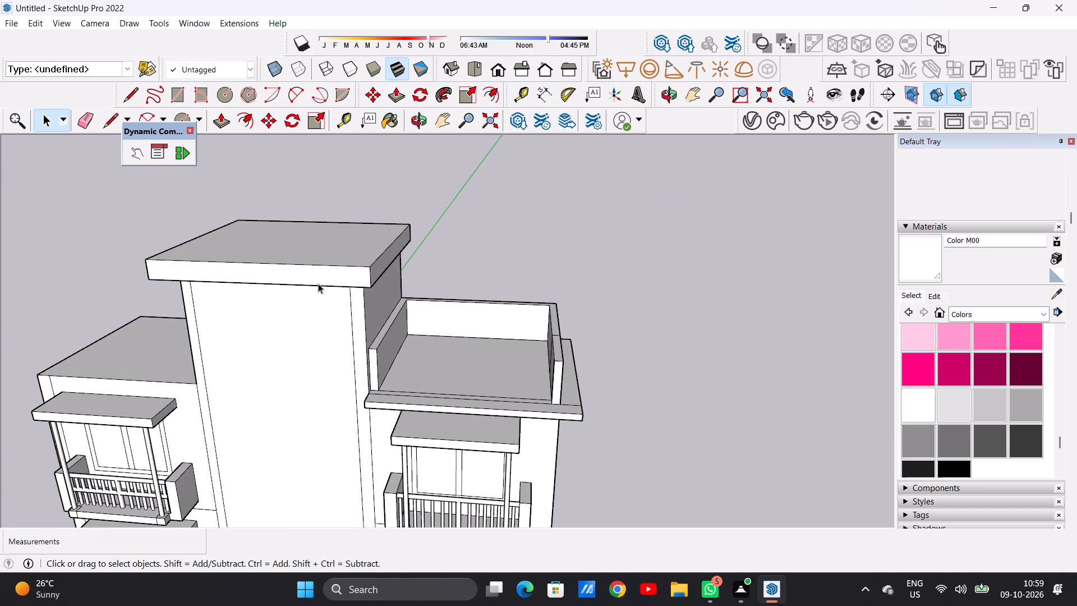
{"action": "scroll", "coordinate": [352, 370], "scroll_direction": "up", "scroll_amount": 4}
{"action": "middle_click_drag", "start_coordinate": [401, 357], "coordinate": [401, 295]}
{"action": "scroll", "coordinate": [401, 295], "scroll_direction": "up", "scroll_amount": 1}
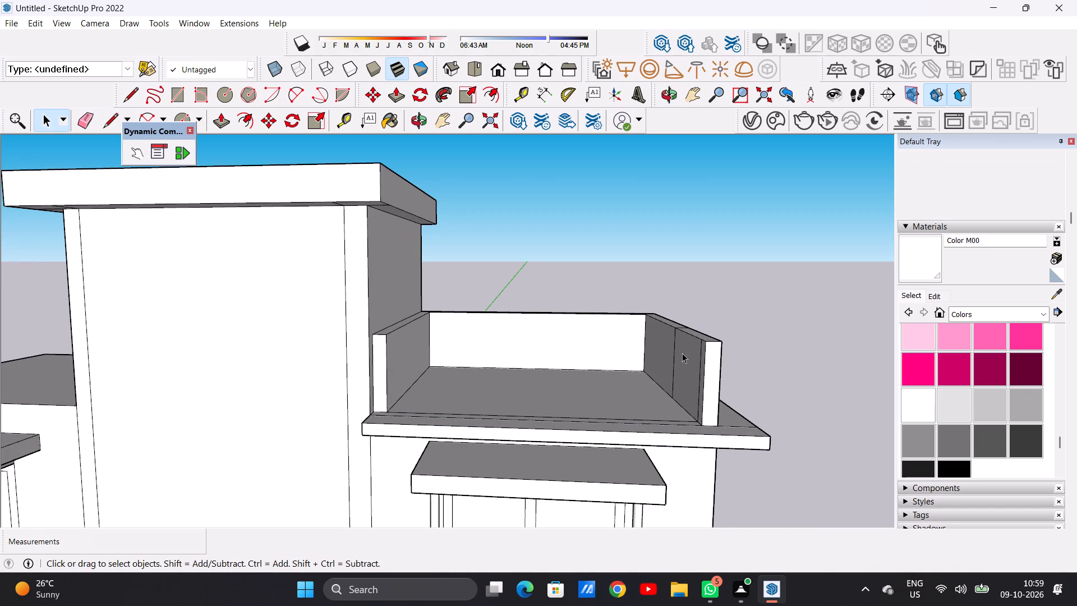
{"action": "scroll", "coordinate": [669, 353], "scroll_direction": "down", "scroll_amount": 6}
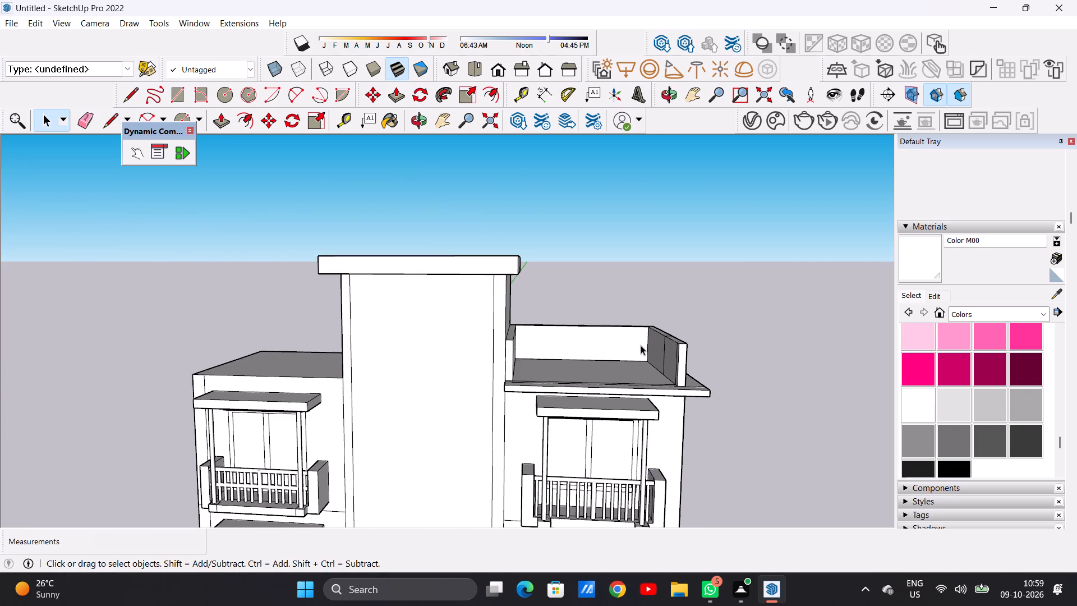
{"action": "middle_click_drag", "start_coordinate": [689, 372], "coordinate": [646, 449]}
{"action": "scroll", "coordinate": [683, 360], "scroll_direction": "up", "scroll_amount": 7}
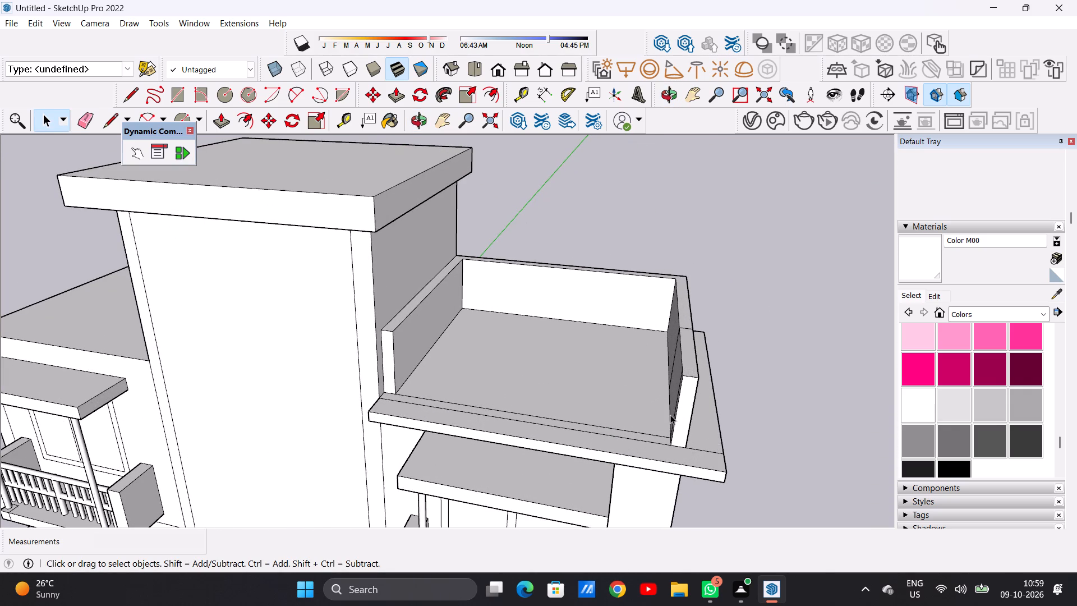
{"action": "key", "text": "l"}
{"action": "key", "text": "space"}
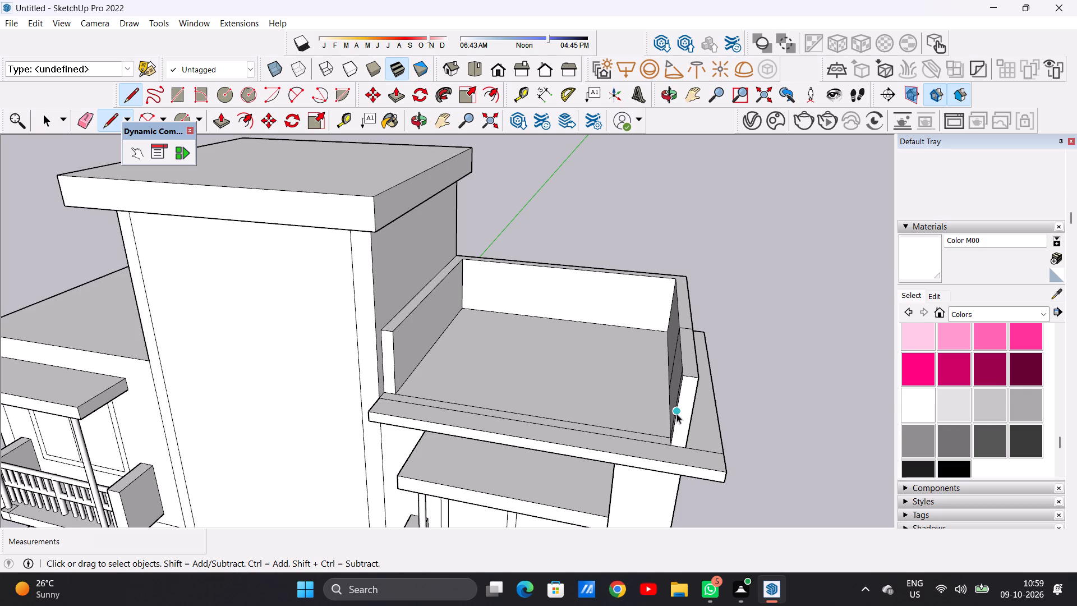
{"action": "type", "text": "P"}
{"action": "left_click", "coordinate": [688, 359]}
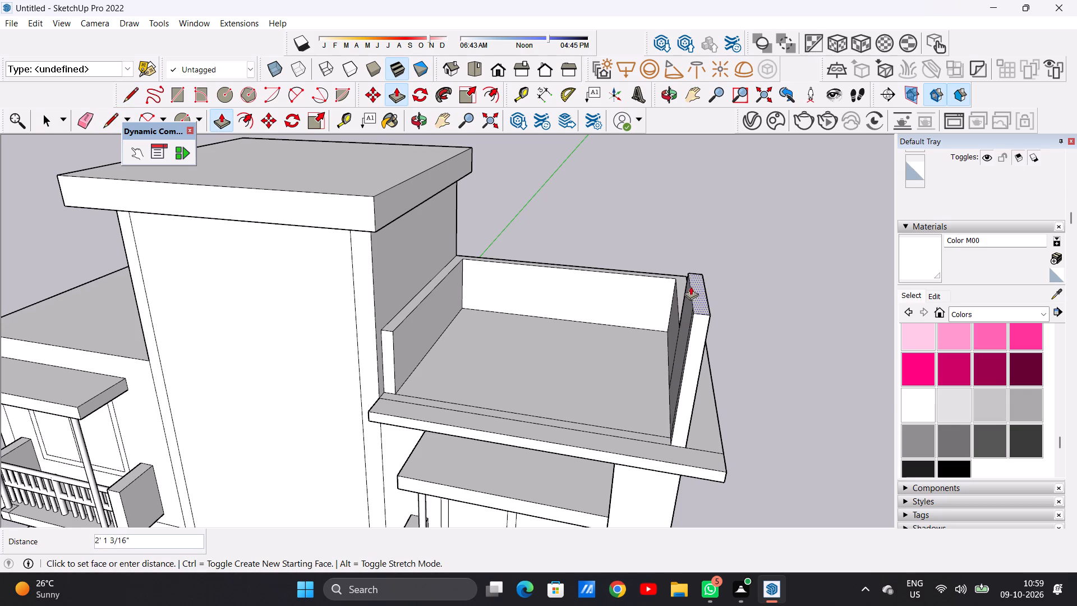
{"action": "left_click", "coordinate": [704, 265]}
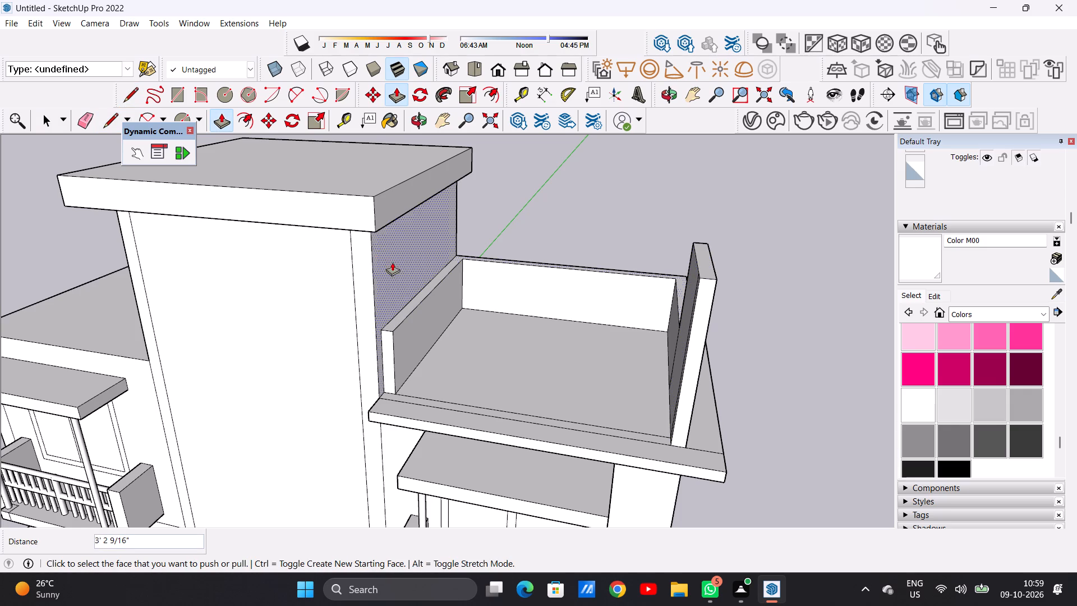
{"action": "key", "text": "space"}
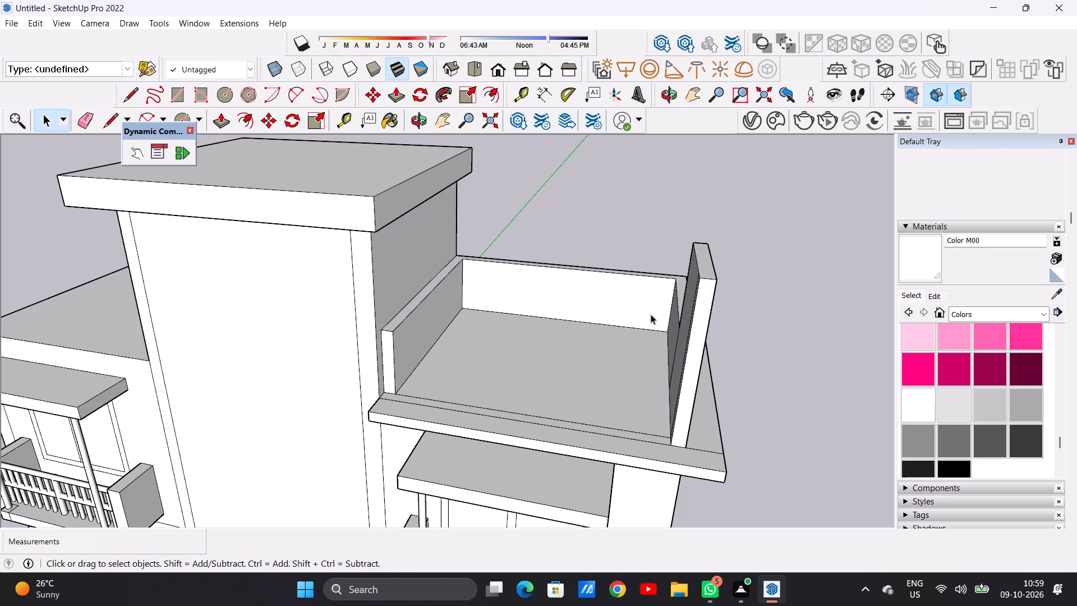
Erase the vertical dividing edge near the front of the raised side wall's inner face on the right tower.
{"action": "scroll", "coordinate": [609, 355], "scroll_direction": "down", "scroll_amount": 5}
{"action": "middle_click_drag", "start_coordinate": [615, 385], "coordinate": [761, 278]}
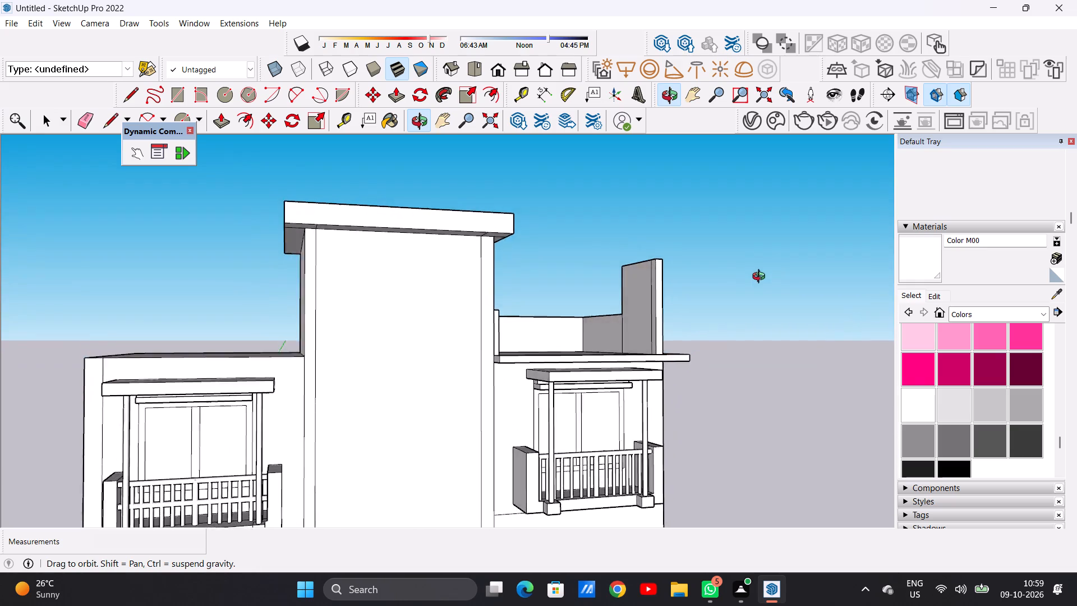
{"action": "middle_click_drag", "start_coordinate": [761, 278], "coordinate": [864, 322]}
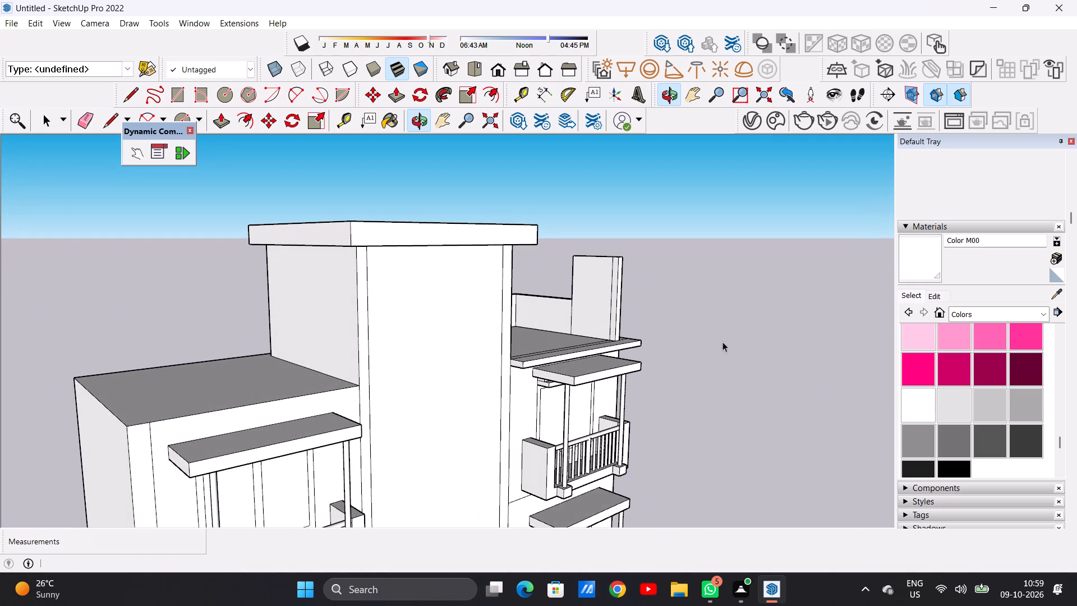
{"action": "scroll", "coordinate": [603, 318], "scroll_direction": "up", "scroll_amount": 6}
{"action": "scroll", "coordinate": [656, 337], "scroll_direction": "down", "scroll_amount": 8}
{"action": "middle_click_drag", "start_coordinate": [659, 337], "coordinate": [462, 355]}
{"action": "middle_click_drag", "start_coordinate": [640, 352], "coordinate": [517, 324]}
{"action": "middle_click_drag", "start_coordinate": [599, 346], "coordinate": [707, 324]}
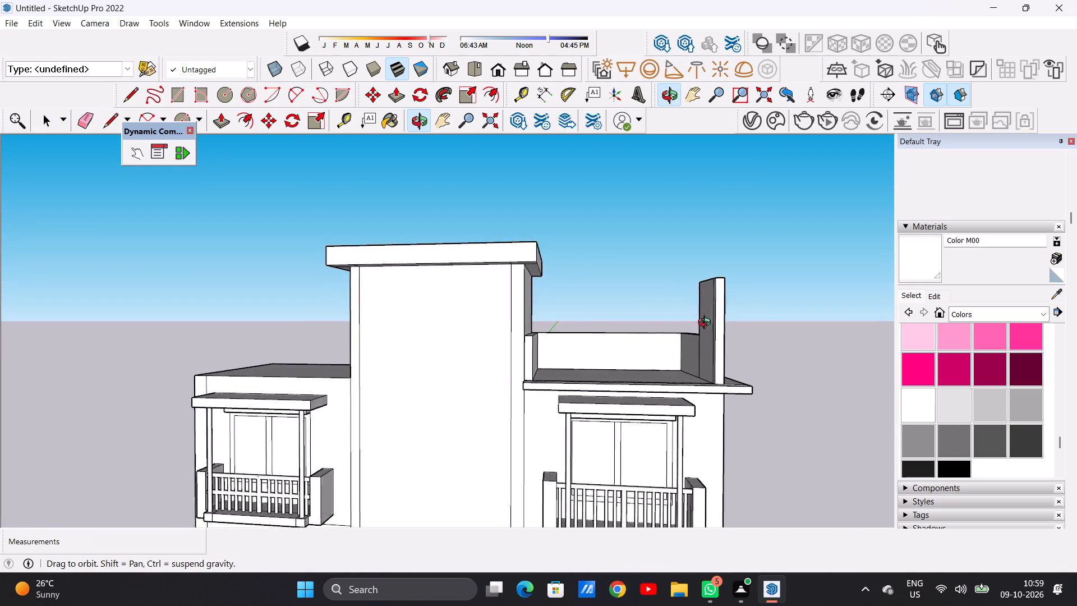
{"action": "middle_click_drag", "start_coordinate": [707, 324], "coordinate": [728, 331]}
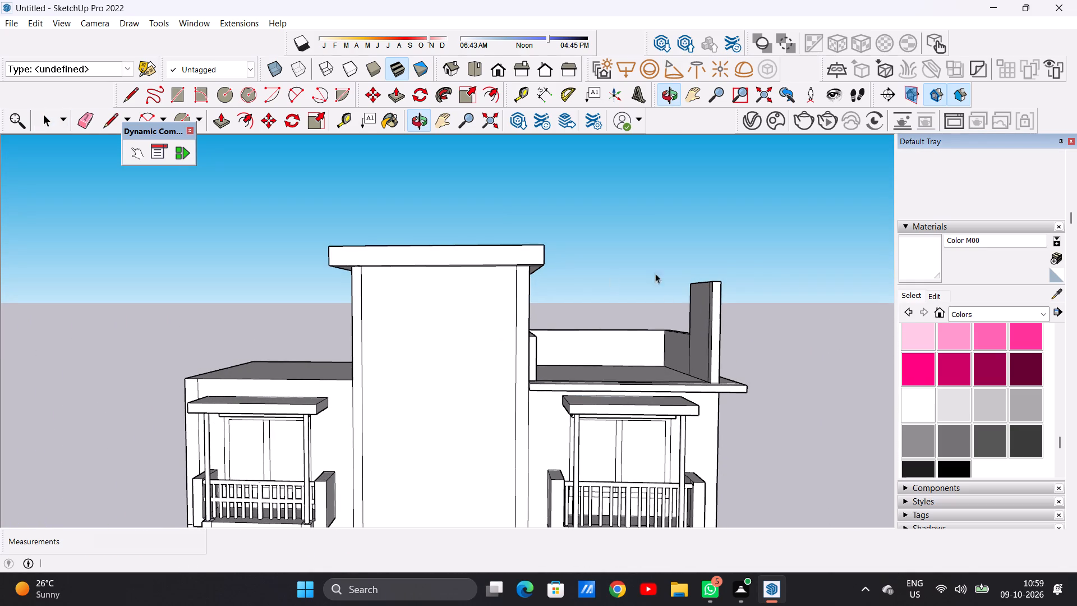
{"action": "scroll", "coordinate": [682, 322], "scroll_direction": "up", "scroll_amount": 6}
{"action": "middle_click_drag", "start_coordinate": [644, 333], "coordinate": [790, 336]}
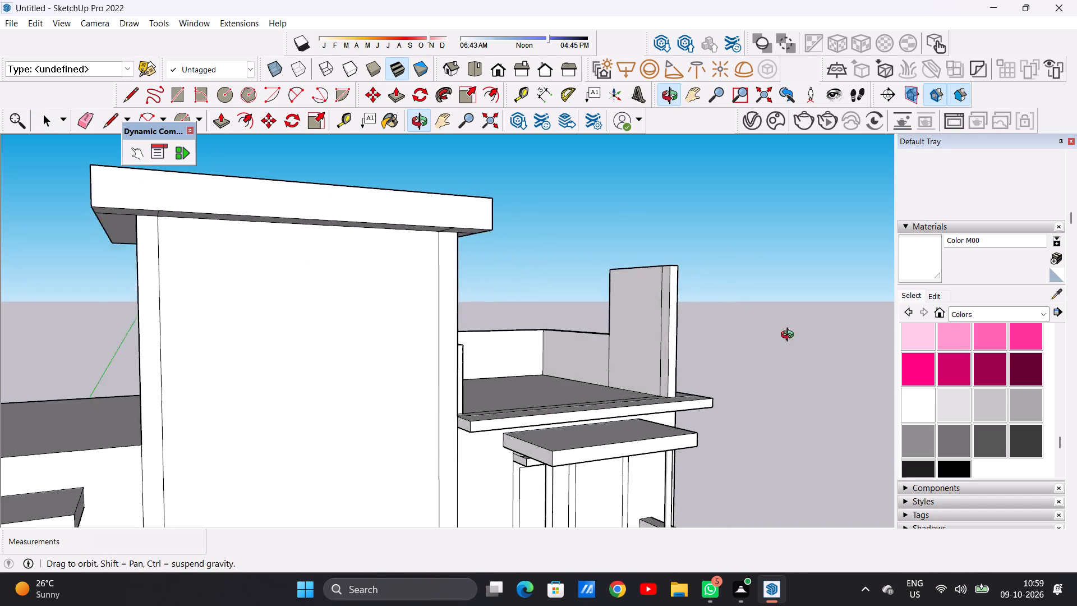
{"action": "middle_click_drag", "start_coordinate": [790, 336], "coordinate": [808, 343]}
{"action": "scroll", "coordinate": [604, 273], "scroll_direction": "up", "scroll_amount": 6}
{"action": "scroll", "coordinate": [673, 280], "scroll_direction": "up", "scroll_amount": 5}
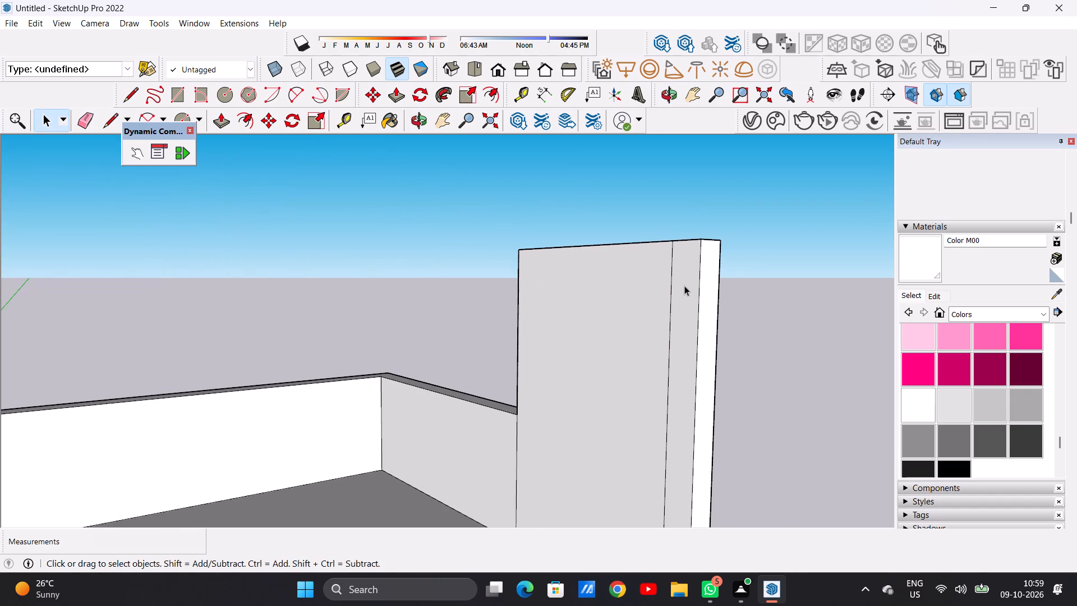
{"action": "key", "text": "e"}
{"action": "left_click_drag", "start_coordinate": [675, 293], "coordinate": [662, 296]}
{"action": "key", "text": "space"}
Draw a line about 3' 10 15/16" long across the raised wall's inner face, just below its top edge.
{"action": "scroll", "coordinate": [680, 345], "scroll_direction": "down", "scroll_amount": 13}
{"action": "middle_click_drag", "start_coordinate": [642, 347], "coordinate": [687, 353]}
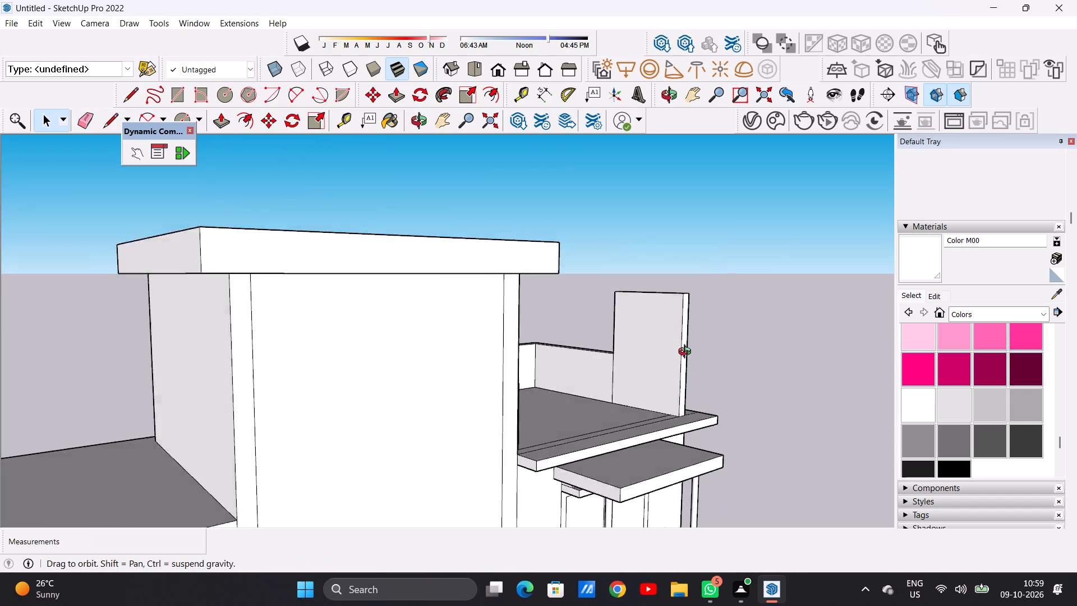
{"action": "middle_click_drag", "start_coordinate": [687, 353], "coordinate": [696, 353]}
{"action": "scroll", "coordinate": [662, 293], "scroll_direction": "up", "scroll_amount": 10}
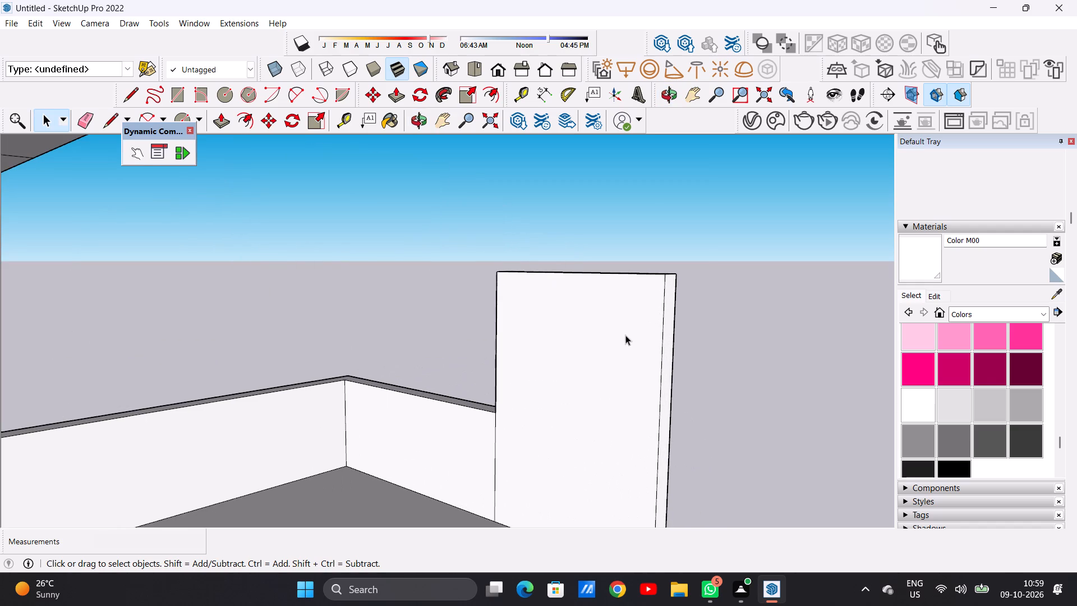
{"action": "key", "text": "l"}
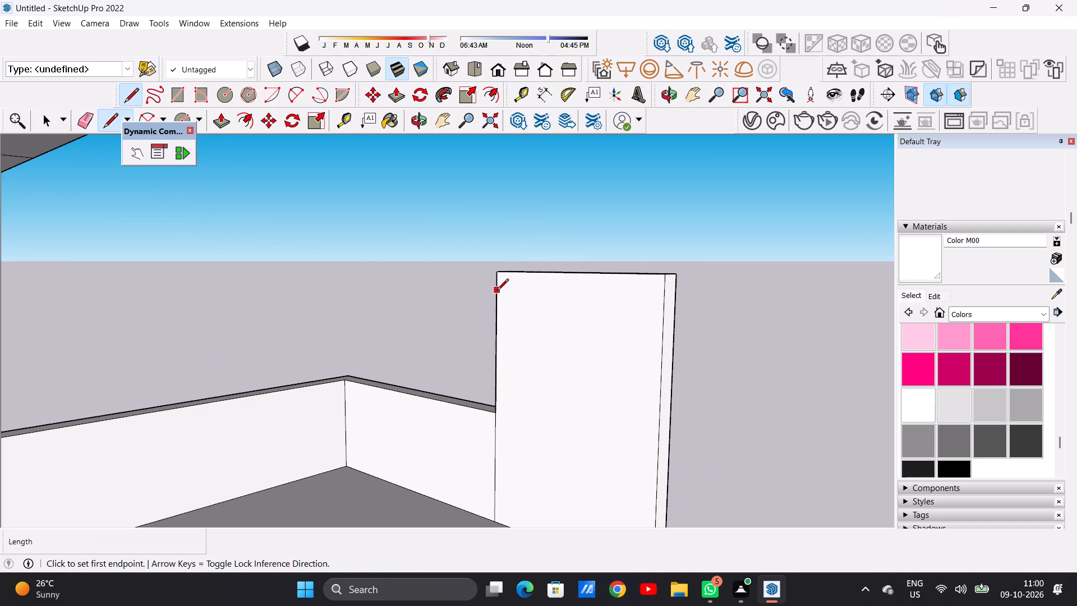
{"action": "left_click", "coordinate": [497, 294]}
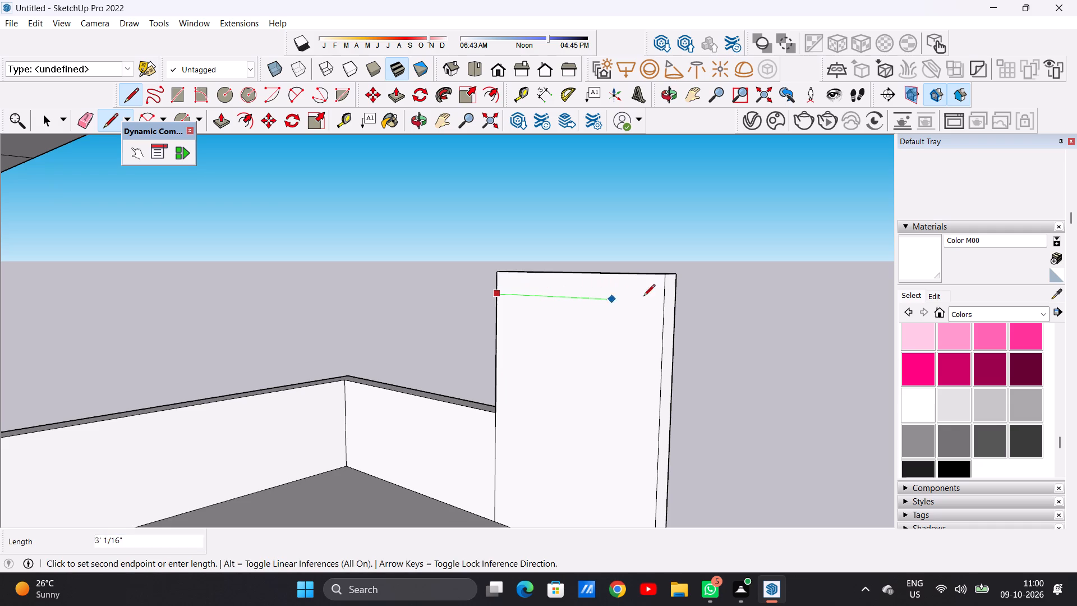
{"action": "left_click", "coordinate": [663, 306]}
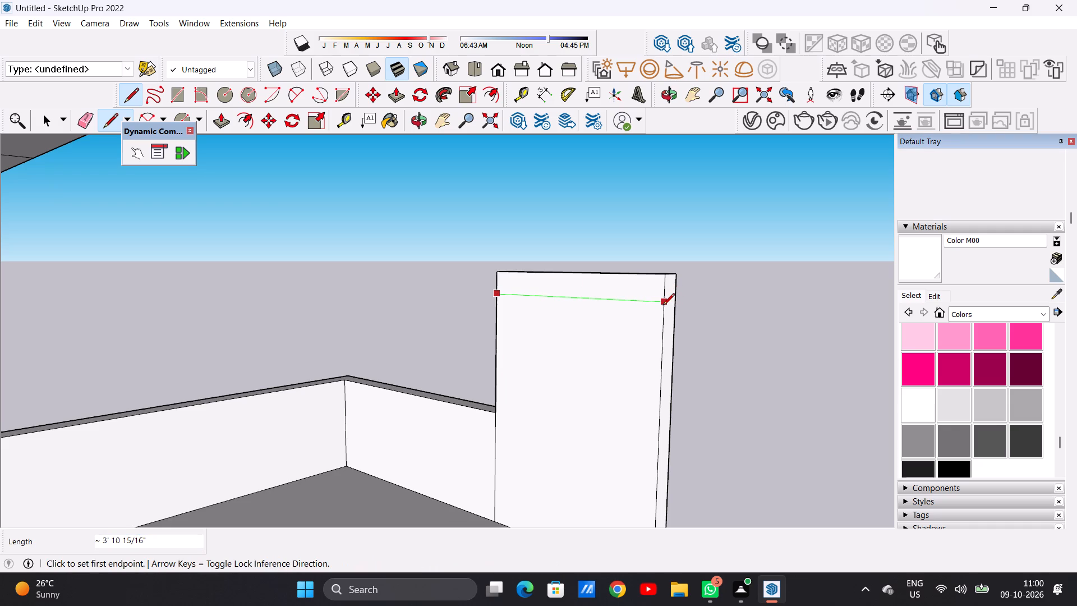
{"action": "key", "text": "space"}
Extrude the strip at the top of the raised wall about 10' 4 5/8" inward to the central block's side wall as an overhead beam.
{"action": "scroll", "coordinate": [633, 344], "scroll_direction": "down", "scroll_amount": 5}
{"action": "middle_click_drag", "start_coordinate": [684, 329], "coordinate": [578, 323]}
{"action": "scroll", "coordinate": [661, 323], "scroll_direction": "up", "scroll_amount": 6}
{"action": "middle_click_drag", "start_coordinate": [605, 335], "coordinate": [573, 348]}
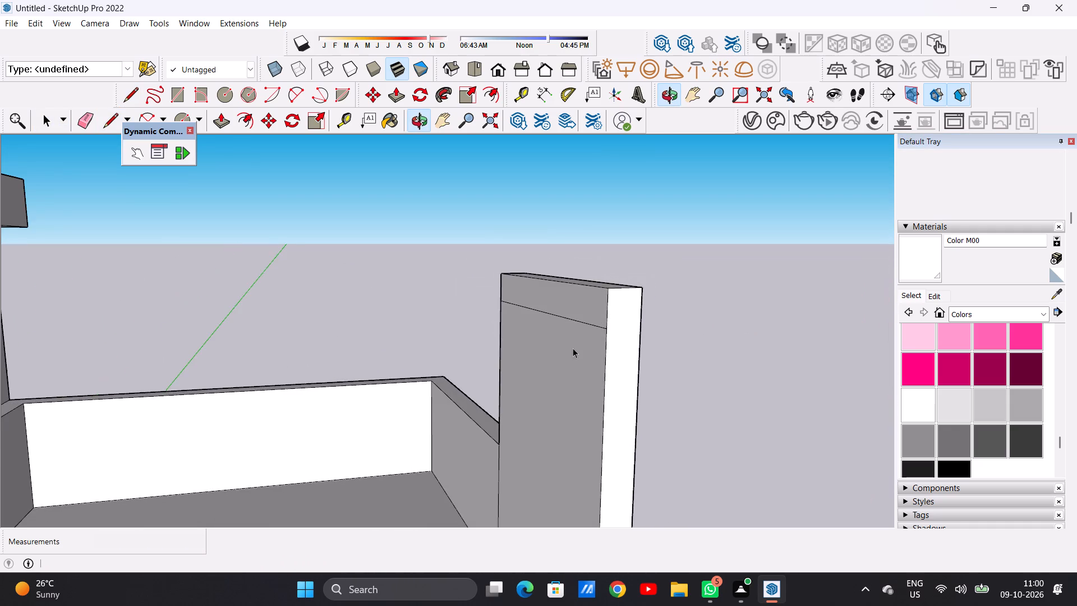
{"action": "scroll", "coordinate": [610, 324], "scroll_direction": "down", "scroll_amount": 16}
{"action": "scroll", "coordinate": [630, 297], "scroll_direction": "up", "scroll_amount": 5}
{"action": "middle_click_drag", "start_coordinate": [602, 334], "coordinate": [594, 337]}
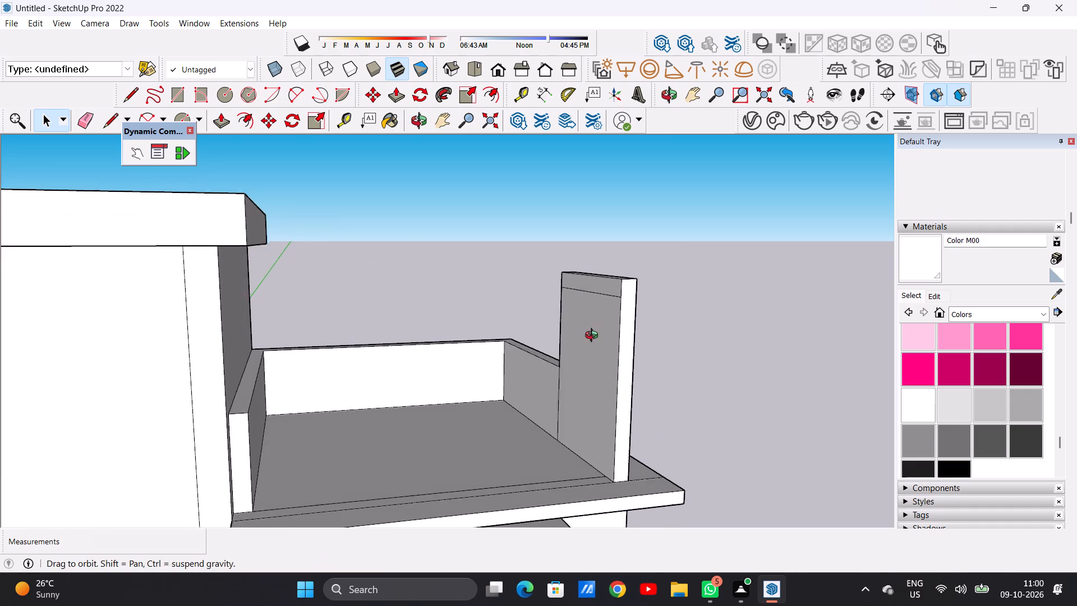
{"action": "middle_click_drag", "start_coordinate": [594, 337], "coordinate": [538, 347]}
{"action": "scroll", "coordinate": [607, 328], "scroll_direction": "down", "scroll_amount": 5}
{"action": "scroll", "coordinate": [600, 301], "scroll_direction": "up", "scroll_amount": 5}
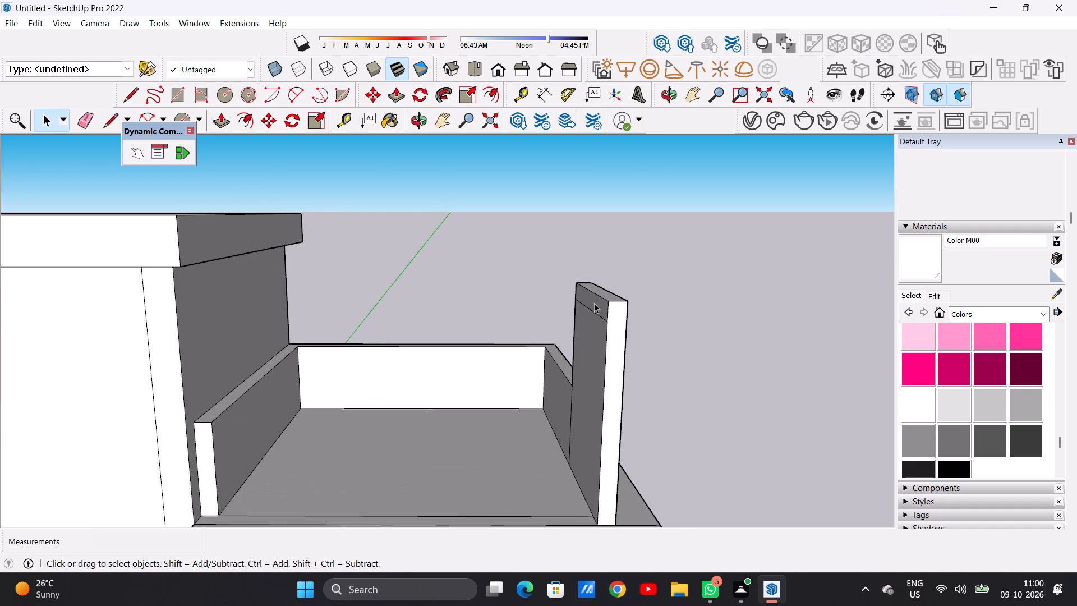
{"action": "key", "text": "p"}
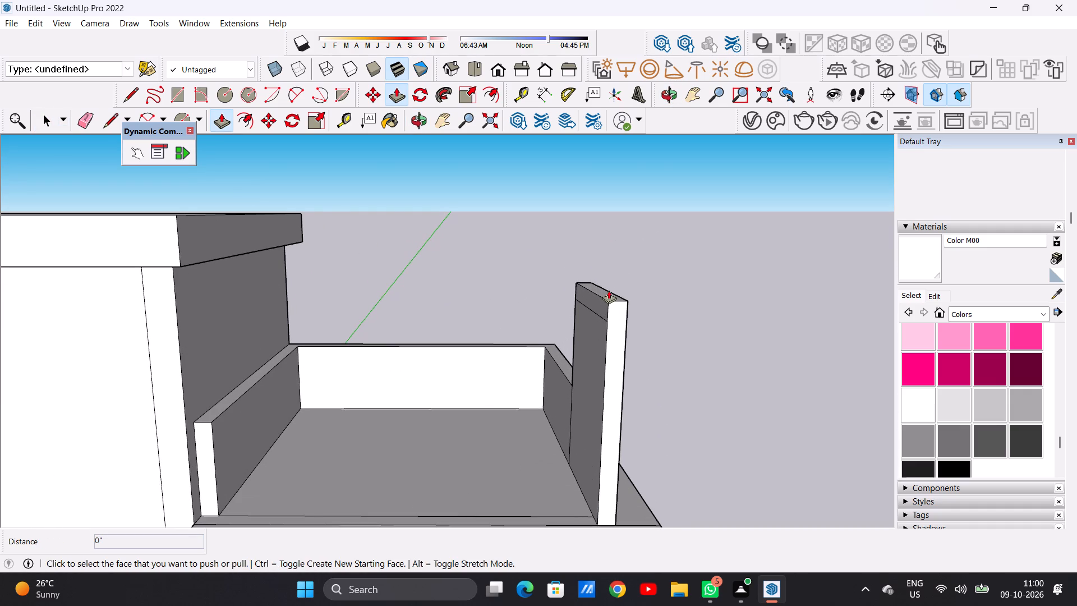
{"action": "left_click", "coordinate": [596, 299]}
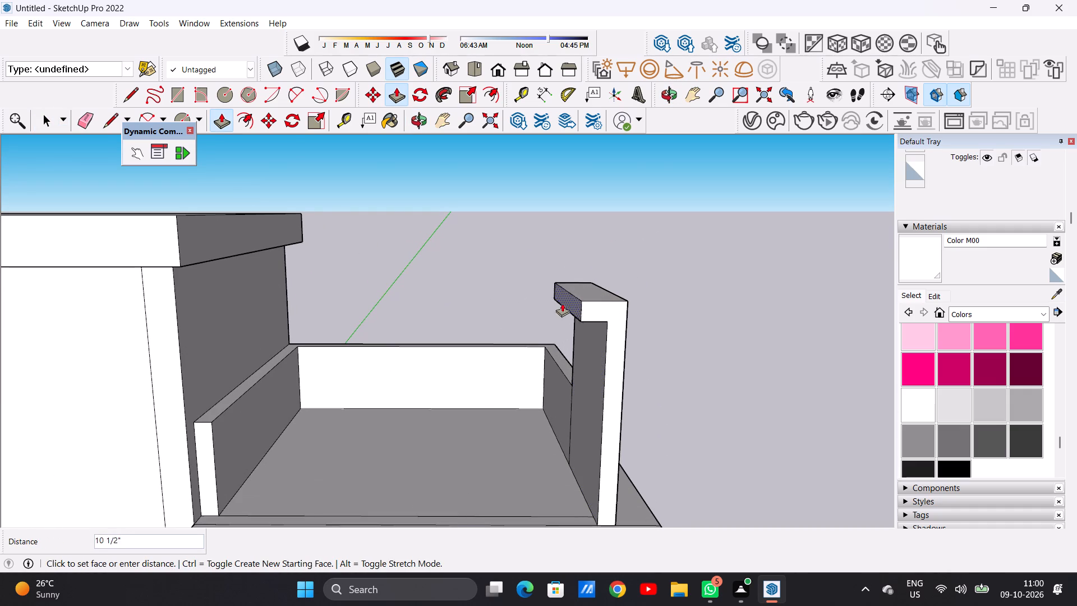
{"action": "scroll", "coordinate": [539, 299], "scroll_direction": "down", "scroll_amount": 7}
{"action": "scroll", "coordinate": [561, 296], "scroll_direction": "up", "scroll_amount": 1}
{"action": "scroll", "coordinate": [561, 296], "scroll_direction": "down", "scroll_amount": 1}
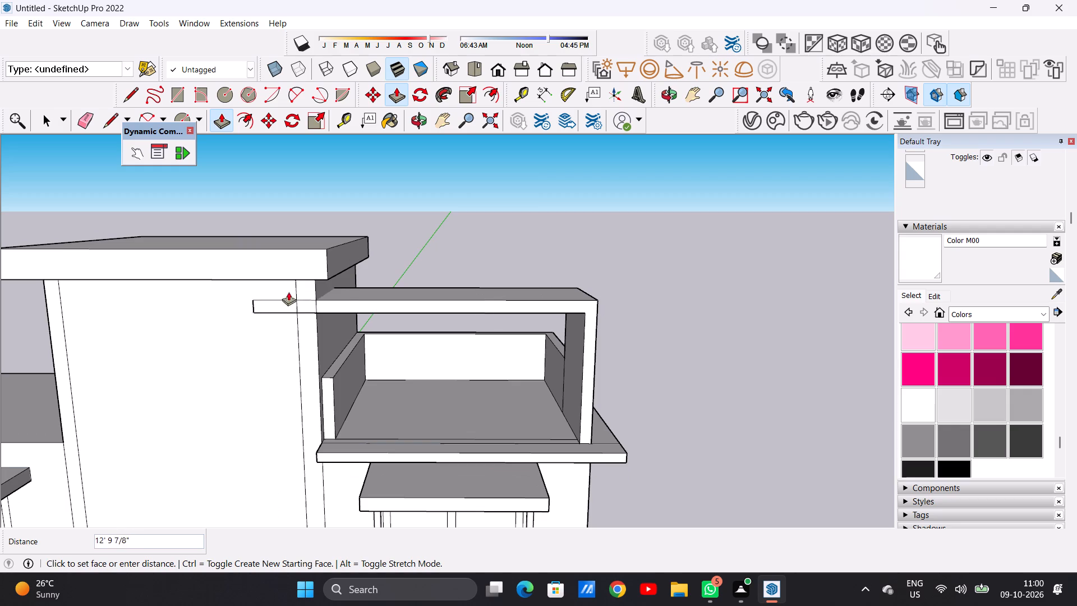
{"action": "scroll", "coordinate": [346, 284], "scroll_direction": "up", "scroll_amount": 8}
{"action": "left_click", "coordinate": [313, 286]}
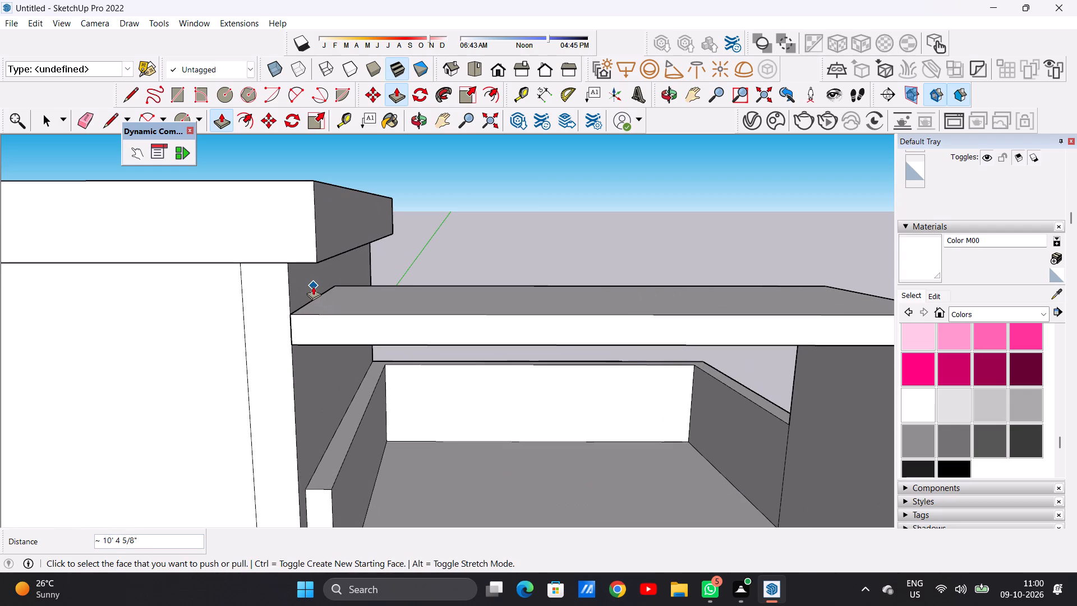
{"action": "key", "text": "space"}
Examine the right tower's new overhead roof frame from the front, below, above and the outer side.
{"action": "scroll", "coordinate": [426, 361], "scroll_direction": "down", "scroll_amount": 9}
{"action": "middle_click_drag", "start_coordinate": [517, 382], "coordinate": [496, 227]}
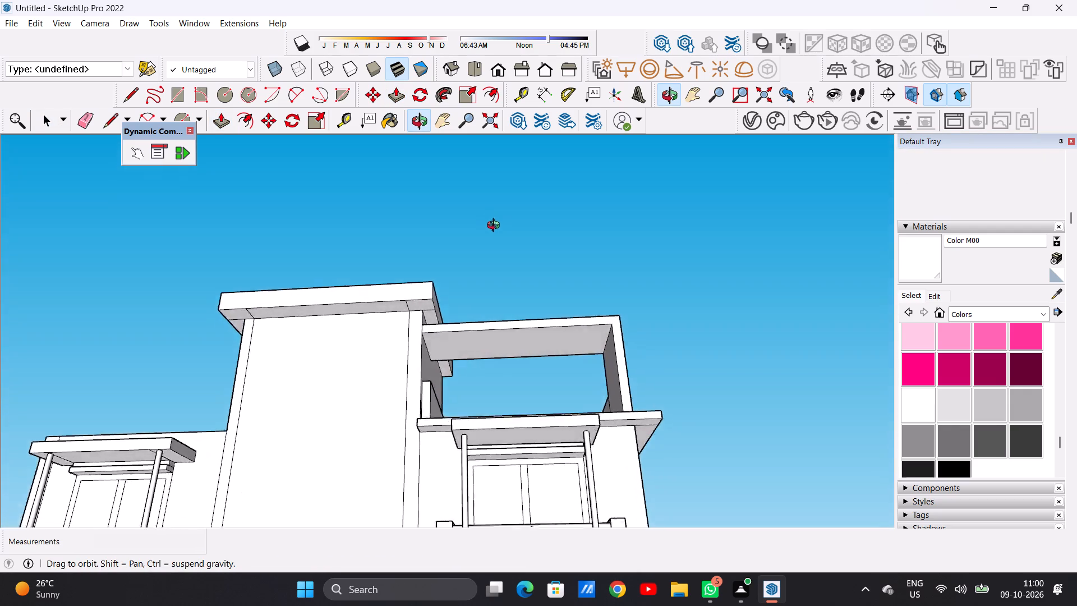
{"action": "middle_click_drag", "start_coordinate": [496, 227], "coordinate": [508, 401]}
{"action": "scroll", "coordinate": [494, 396], "scroll_direction": "down", "scroll_amount": 8}
{"action": "middle_click_drag", "start_coordinate": [487, 386], "coordinate": [477, 337]}
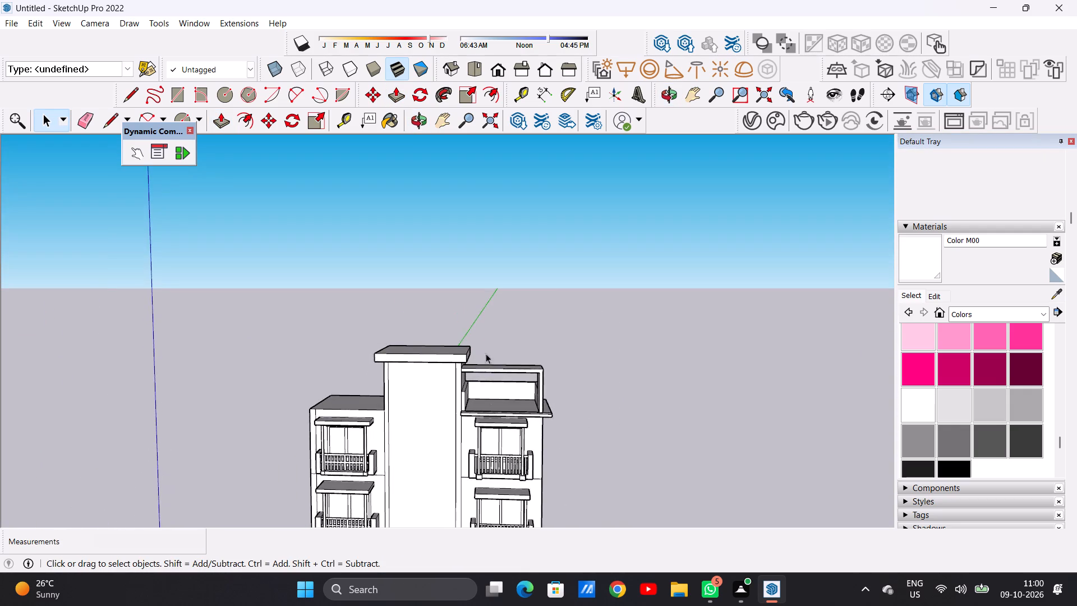
{"action": "scroll", "coordinate": [490, 397], "scroll_direction": "up", "scroll_amount": 7}
{"action": "middle_click_drag", "start_coordinate": [479, 394], "coordinate": [479, 400]}
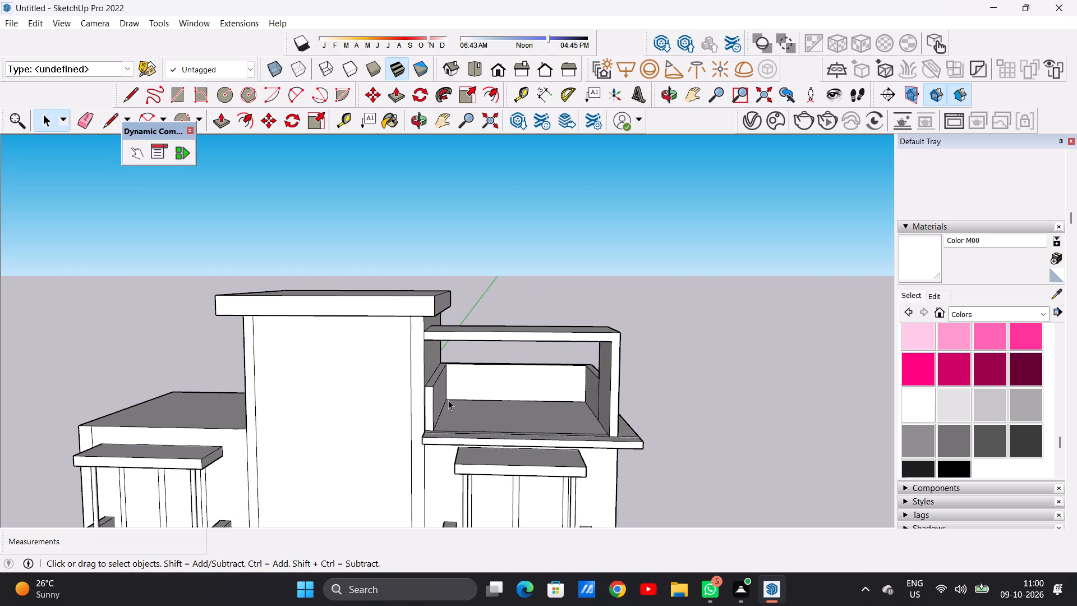
{"action": "middle_click_drag", "start_coordinate": [489, 403], "coordinate": [398, 400]}
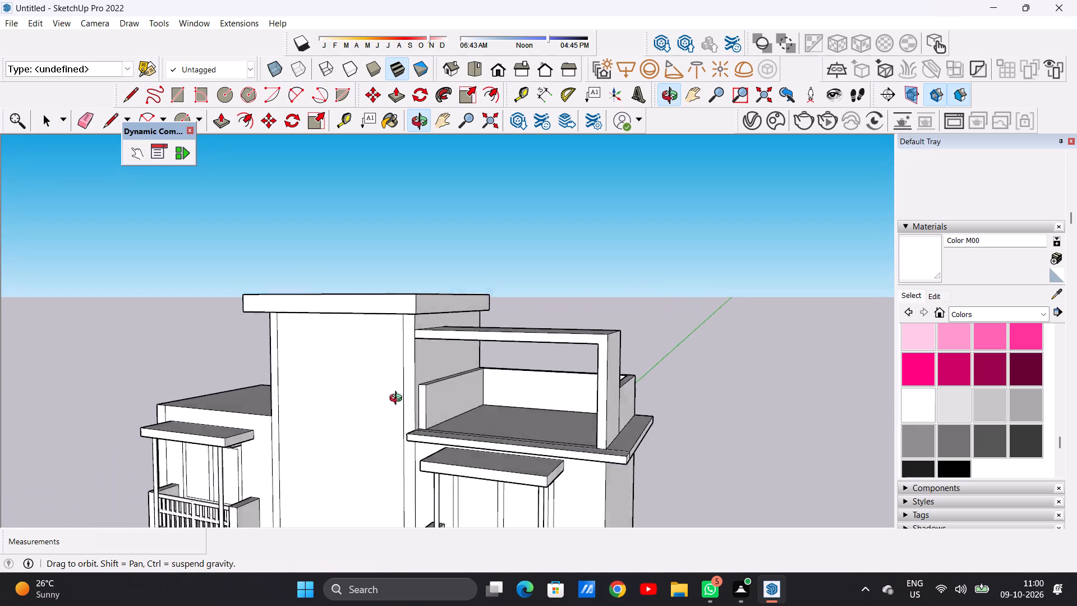
{"action": "middle_click_drag", "start_coordinate": [398, 400], "coordinate": [618, 414]}
{"action": "middle_click_drag", "start_coordinate": [610, 421], "coordinate": [555, 457]}
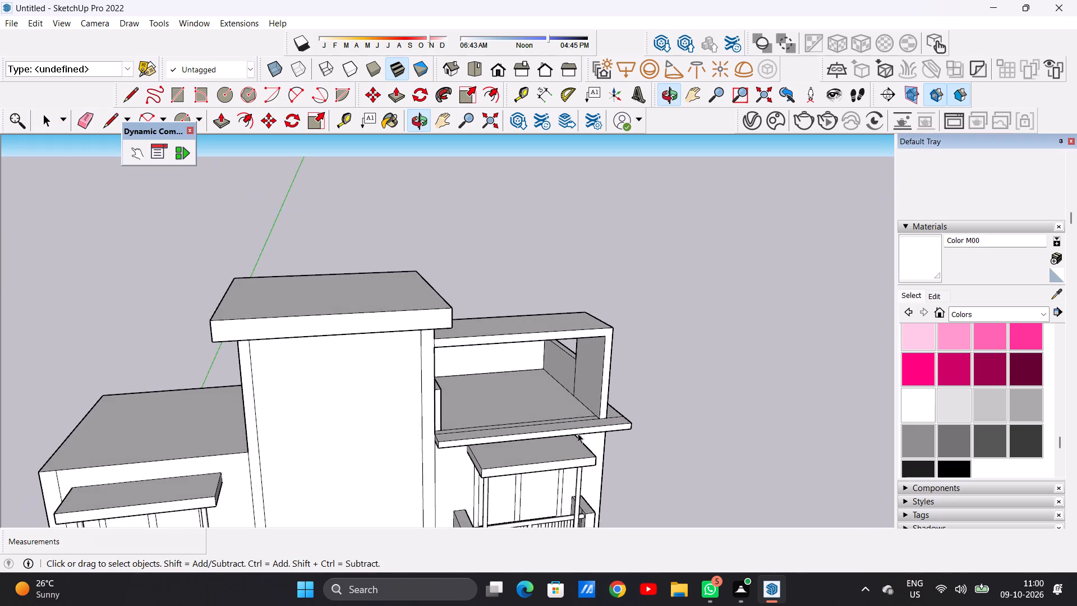
{"action": "scroll", "coordinate": [588, 421], "scroll_direction": "up", "scroll_amount": 7}
{"action": "scroll", "coordinate": [583, 430], "scroll_direction": "down", "scroll_amount": 2}
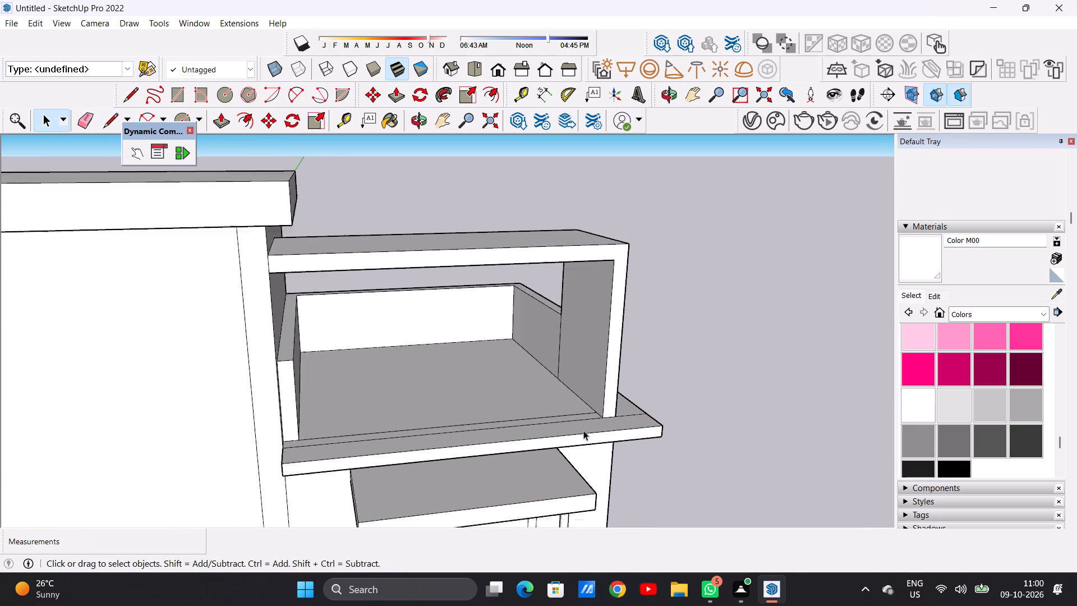
{"action": "scroll", "coordinate": [583, 430], "scroll_direction": "down", "scroll_amount": 3}
{"action": "middle_click_drag", "start_coordinate": [581, 434], "coordinate": [346, 428]}
{"action": "scroll", "coordinate": [366, 406], "scroll_direction": "up", "scroll_amount": 6}
{"action": "middle_click_drag", "start_coordinate": [379, 426], "coordinate": [349, 433]}
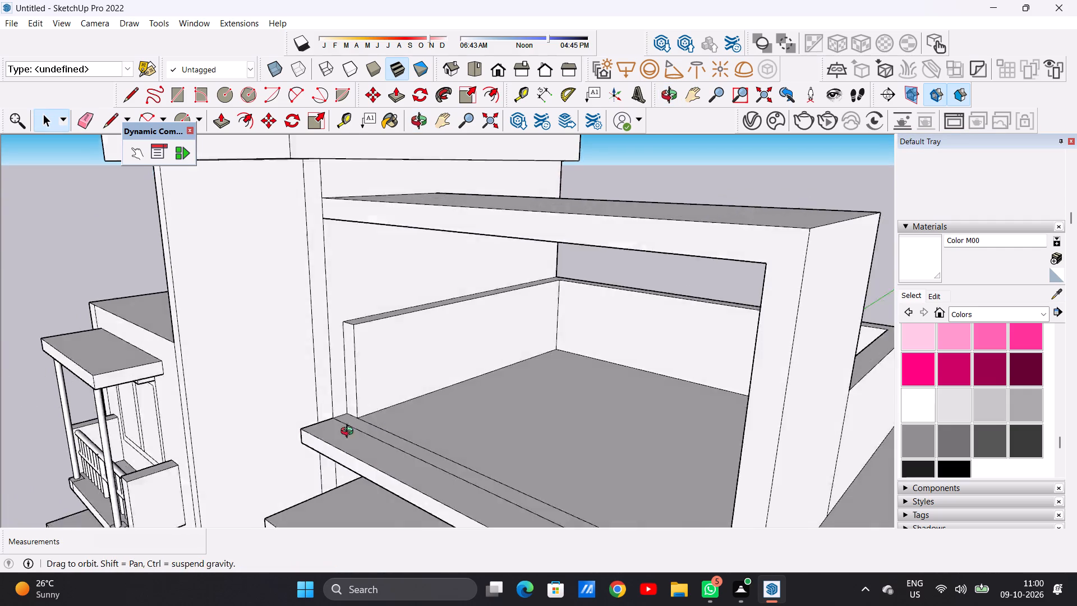
{"action": "middle_click_drag", "start_coordinate": [349, 433], "coordinate": [301, 439]}
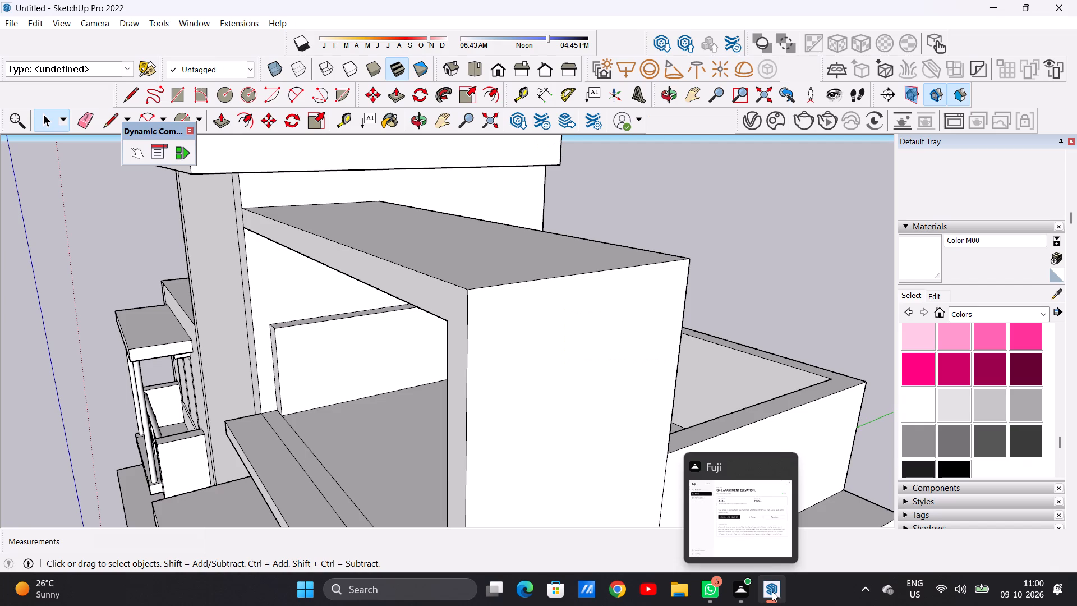
{"action": "left_click", "coordinate": [729, 514]}
{"action": "scroll", "coordinate": [478, 456], "scroll_direction": "down", "scroll_amount": 8}
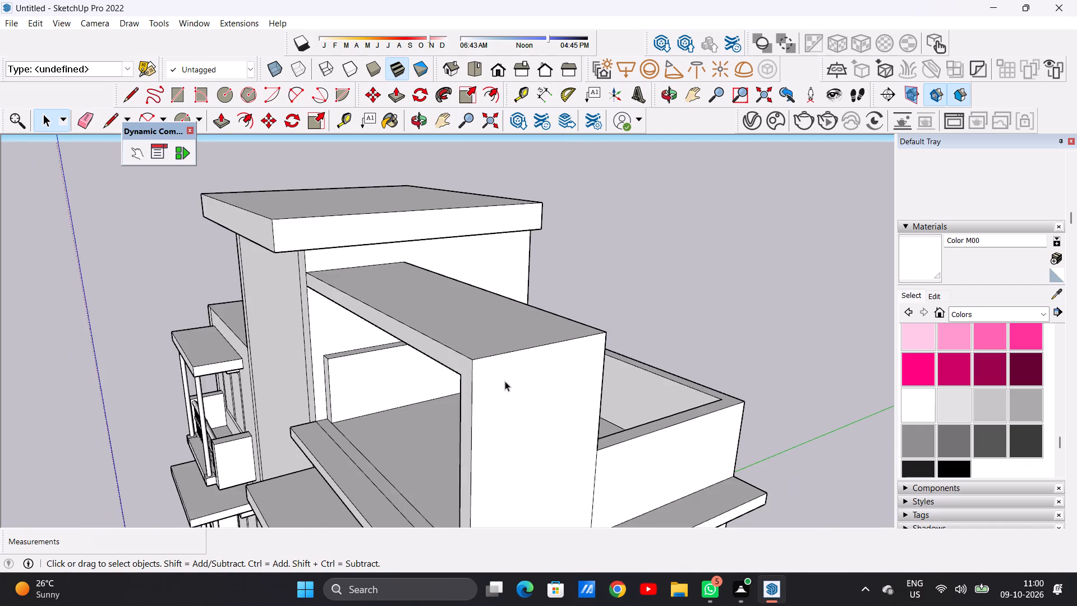
Draw a line about 5 9/16" long on the central block's side wall, from the low wall's top front corner to the block's front edge.
{"action": "scroll", "coordinate": [505, 381], "scroll_direction": "down", "scroll_amount": 2}
{"action": "scroll", "coordinate": [312, 391], "scroll_direction": "up", "scroll_amount": 2}
{"action": "scroll", "coordinate": [312, 389], "scroll_direction": "down", "scroll_amount": 1}
{"action": "scroll", "coordinate": [317, 385], "scroll_direction": "up", "scroll_amount": 2}
{"action": "middle_click_drag", "start_coordinate": [406, 375], "coordinate": [372, 353]}
{"action": "middle_click_drag", "start_coordinate": [372, 353], "coordinate": [386, 362]}
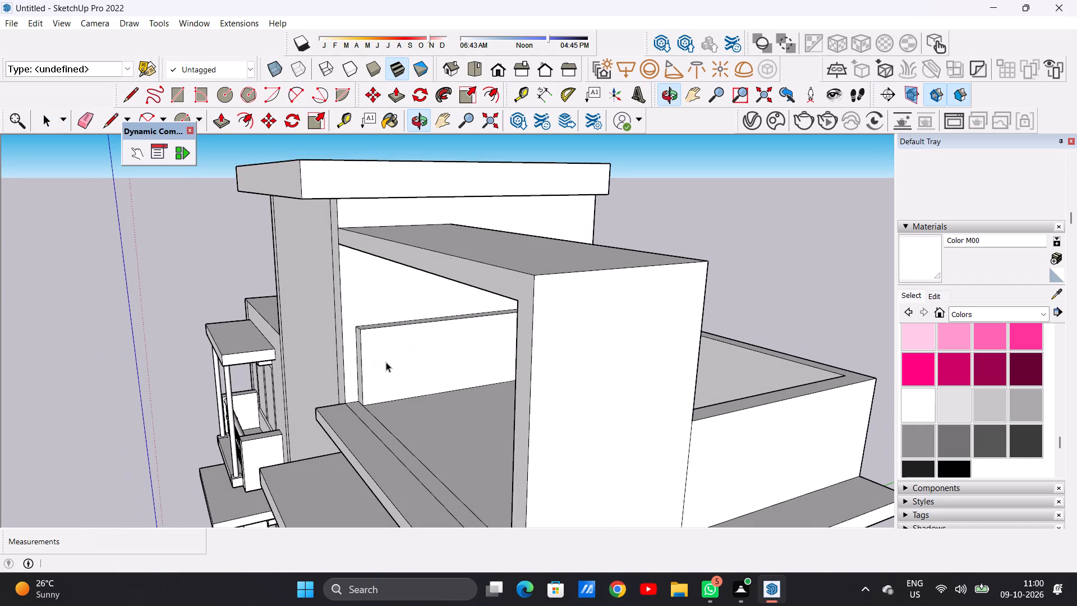
{"action": "scroll", "coordinate": [374, 320], "scroll_direction": "up", "scroll_amount": 10}
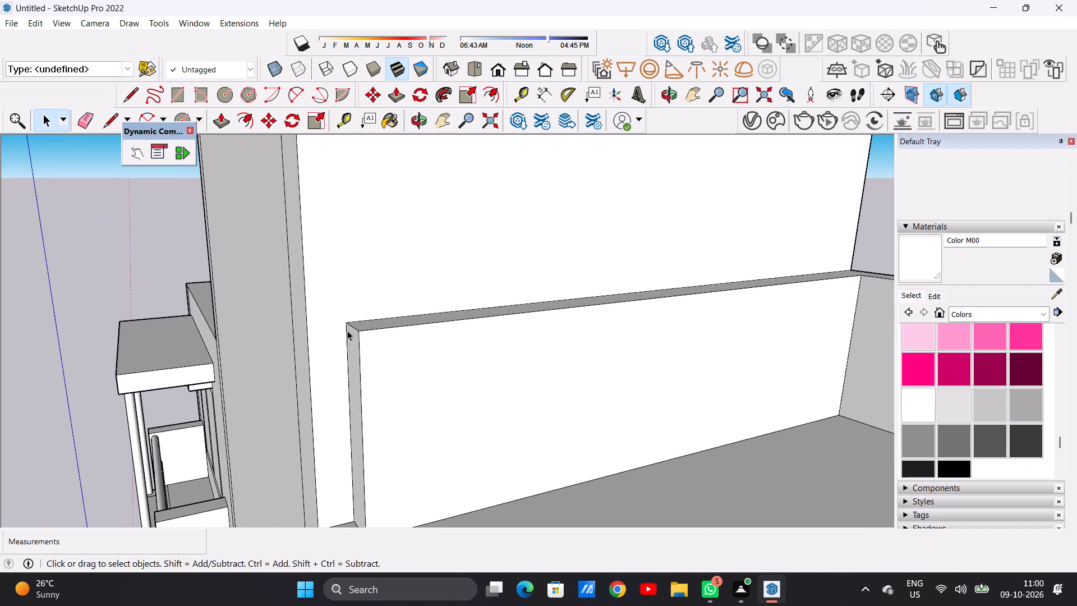
{"action": "key", "text": "l"}
{"action": "scroll", "coordinate": [338, 329], "scroll_direction": "up", "scroll_amount": 4}
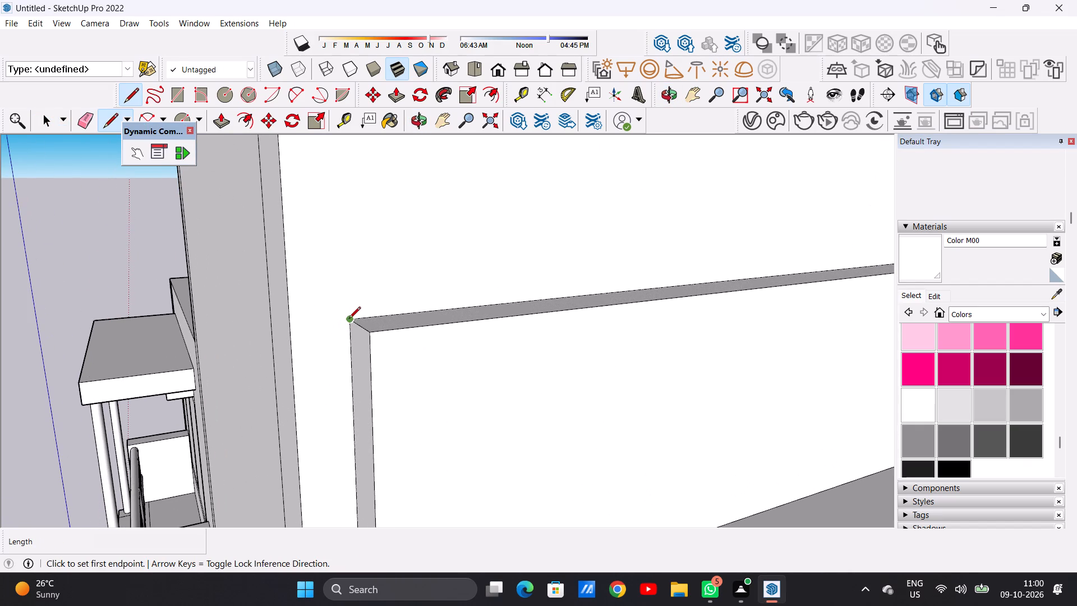
{"action": "left_click", "coordinate": [349, 319]}
{"action": "left_click", "coordinate": [288, 328]}
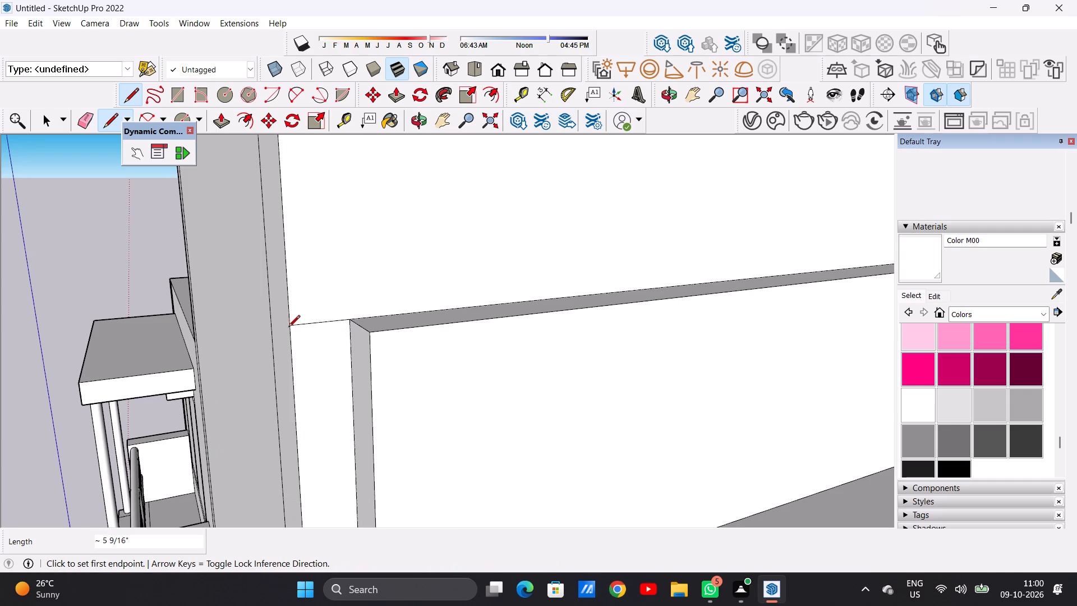
{"action": "key", "text": "space"}
Examine the narrow strip between the low wall's end and the central block's front edge, beneath the overhead beam.
{"action": "scroll", "coordinate": [362, 417], "scroll_direction": "down", "scroll_amount": 16}
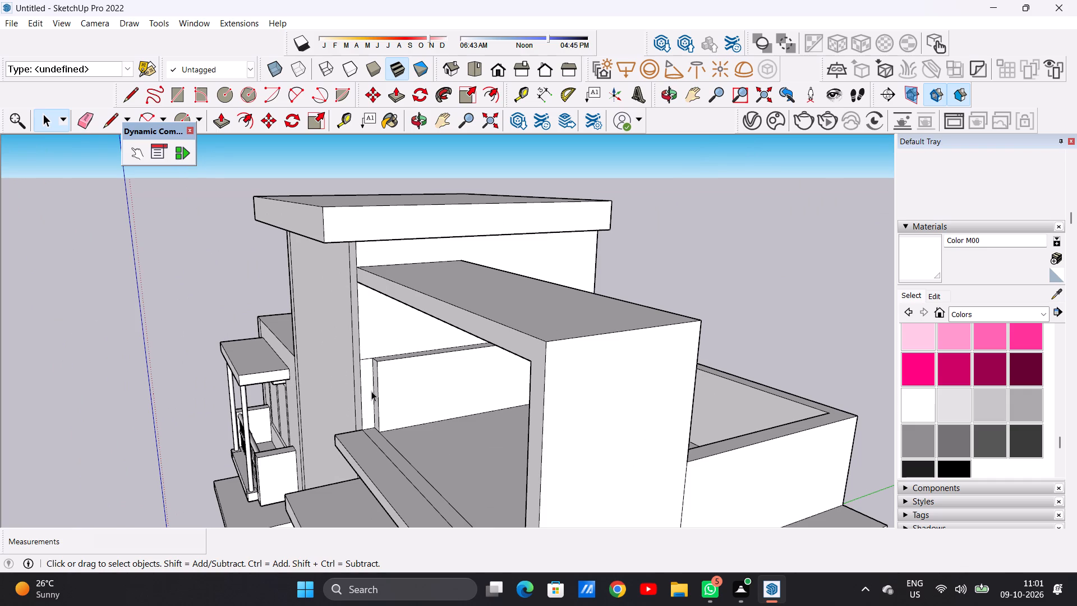
{"action": "scroll", "coordinate": [371, 382], "scroll_direction": "down", "scroll_amount": 2}
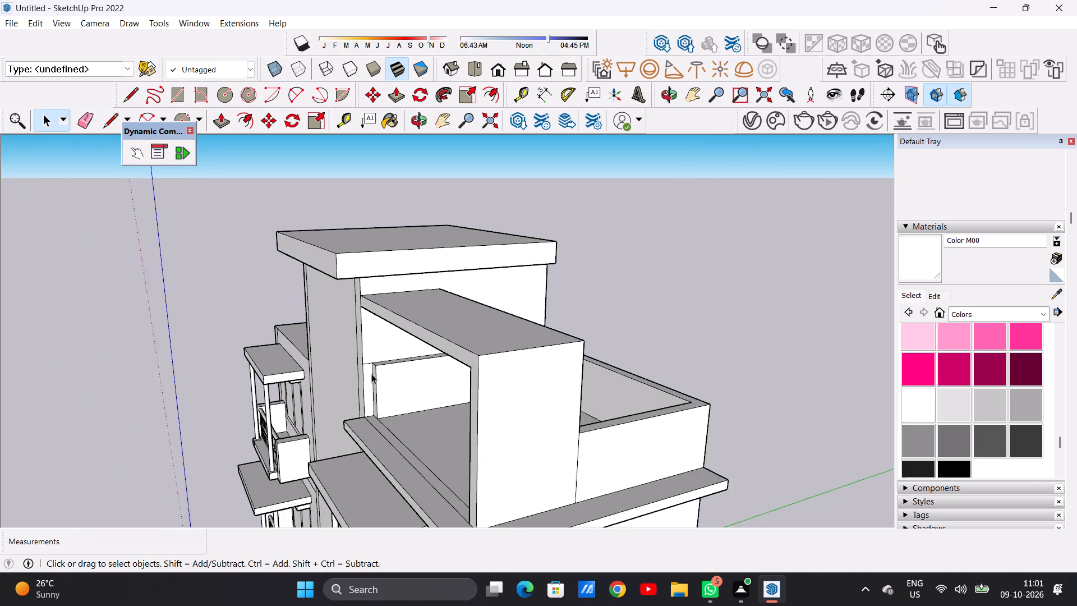
{"action": "scroll", "coordinate": [371, 374], "scroll_direction": "down", "scroll_amount": 4}
{"action": "scroll", "coordinate": [371, 406], "scroll_direction": "up", "scroll_amount": 2}
{"action": "scroll", "coordinate": [371, 403], "scroll_direction": "down", "scroll_amount": 1}
{"action": "scroll", "coordinate": [369, 395], "scroll_direction": "up", "scroll_amount": 14}
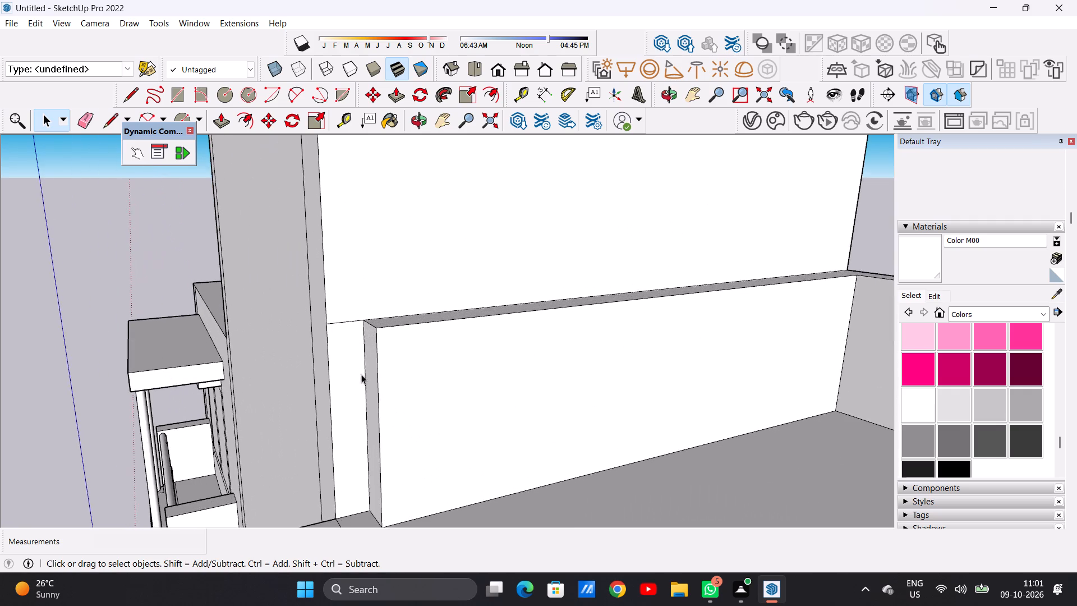
{"action": "middle_click_drag", "start_coordinate": [356, 373], "coordinate": [314, 369]}
{"action": "scroll", "coordinate": [326, 345], "scroll_direction": "up", "scroll_amount": 1}
{"action": "middle_click_drag", "start_coordinate": [338, 366], "coordinate": [311, 361]}
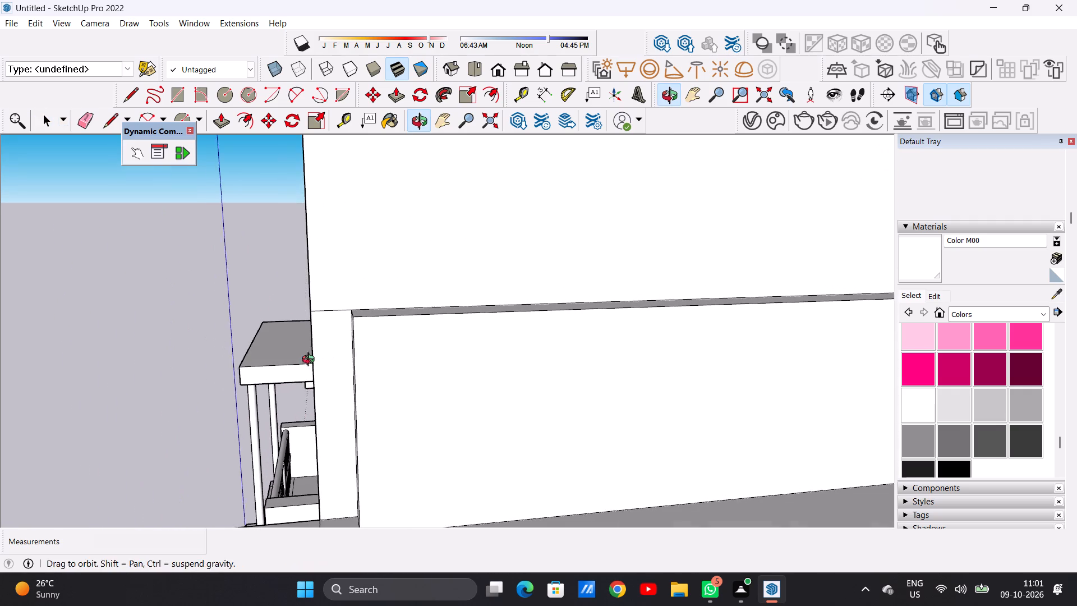
{"action": "middle_click_drag", "start_coordinate": [311, 361], "coordinate": [310, 362]}
{"action": "scroll", "coordinate": [356, 365], "scroll_direction": "down", "scroll_amount": 7}
{"action": "scroll", "coordinate": [369, 378], "scroll_direction": "down", "scroll_amount": 20}
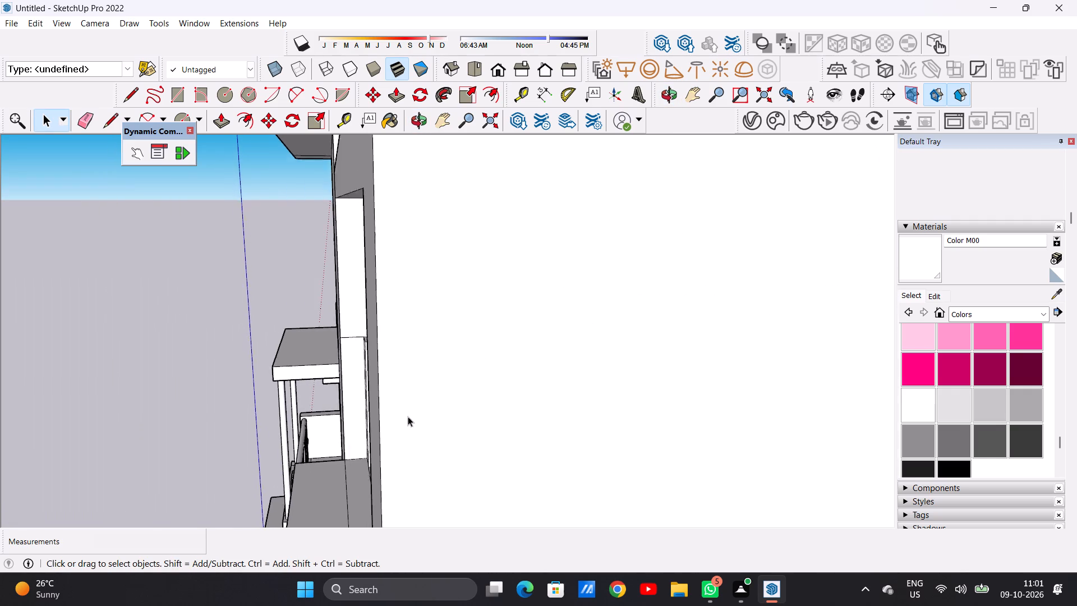
{"action": "scroll", "coordinate": [408, 416], "scroll_direction": "down", "scroll_amount": 12}
{"action": "middle_click_drag", "start_coordinate": [346, 389], "coordinate": [365, 389]}
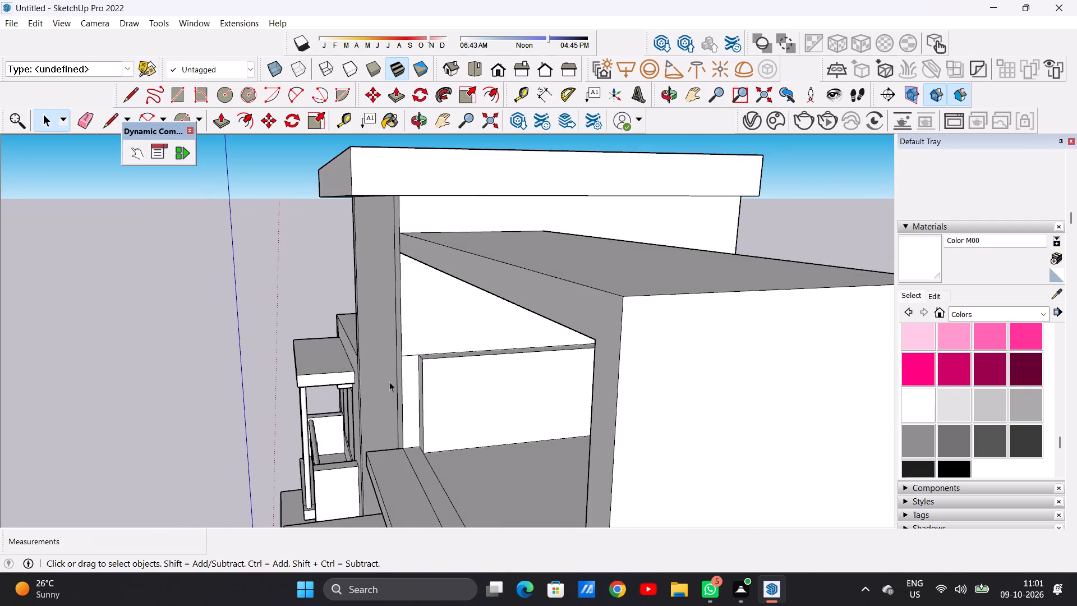
{"action": "scroll", "coordinate": [412, 386], "scroll_direction": "up", "scroll_amount": 7}
{"action": "middle_click_drag", "start_coordinate": [409, 403], "coordinate": [391, 395]}
{"action": "scroll", "coordinate": [412, 356], "scroll_direction": "up", "scroll_amount": 4}
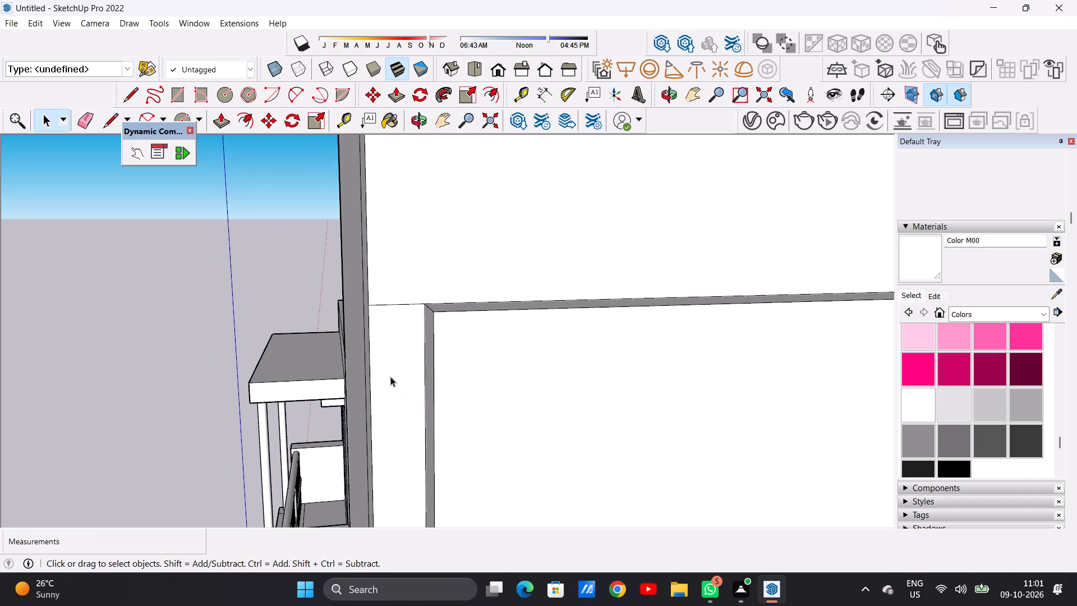
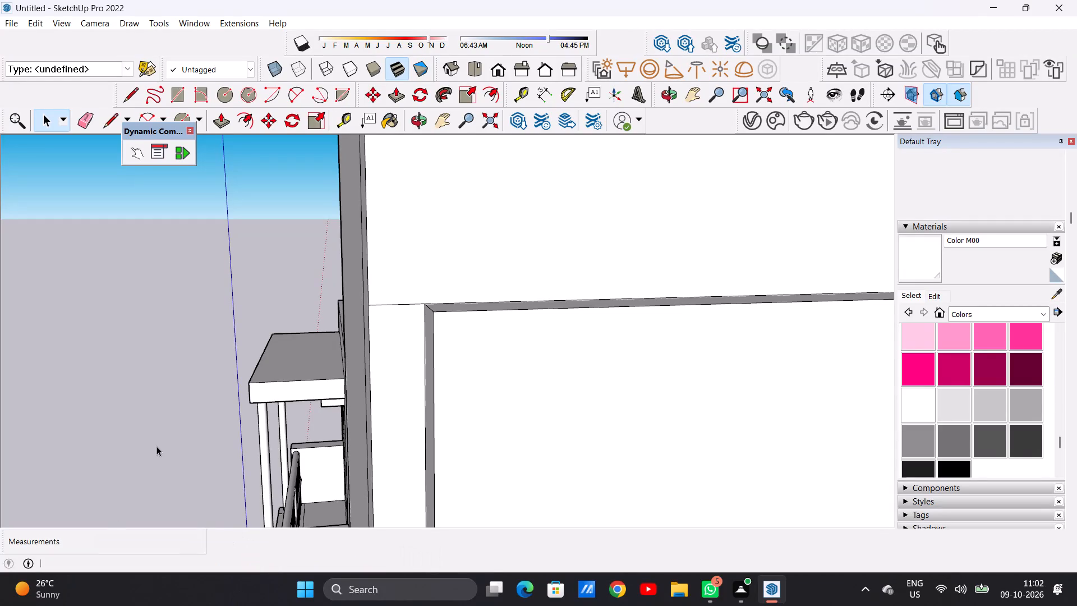
Examine the right tower's roof terrace and overhead frame from the front, above and the outer side.
{"action": "scroll", "coordinate": [410, 284], "scroll_direction": "down", "scroll_amount": 13}
{"action": "scroll", "coordinate": [279, 549], "scroll_direction": "down", "scroll_amount": 13}
{"action": "middle_click_drag", "start_coordinate": [290, 509], "coordinate": [392, 410]}
{"action": "scroll", "coordinate": [401, 324], "scroll_direction": "up", "scroll_amount": 1}
{"action": "scroll", "coordinate": [439, 324], "scroll_direction": "down", "scroll_amount": 1}
{"action": "scroll", "coordinate": [449, 324], "scroll_direction": "up", "scroll_amount": 5}
{"action": "middle_click_drag", "start_coordinate": [480, 381], "coordinate": [486, 429]}
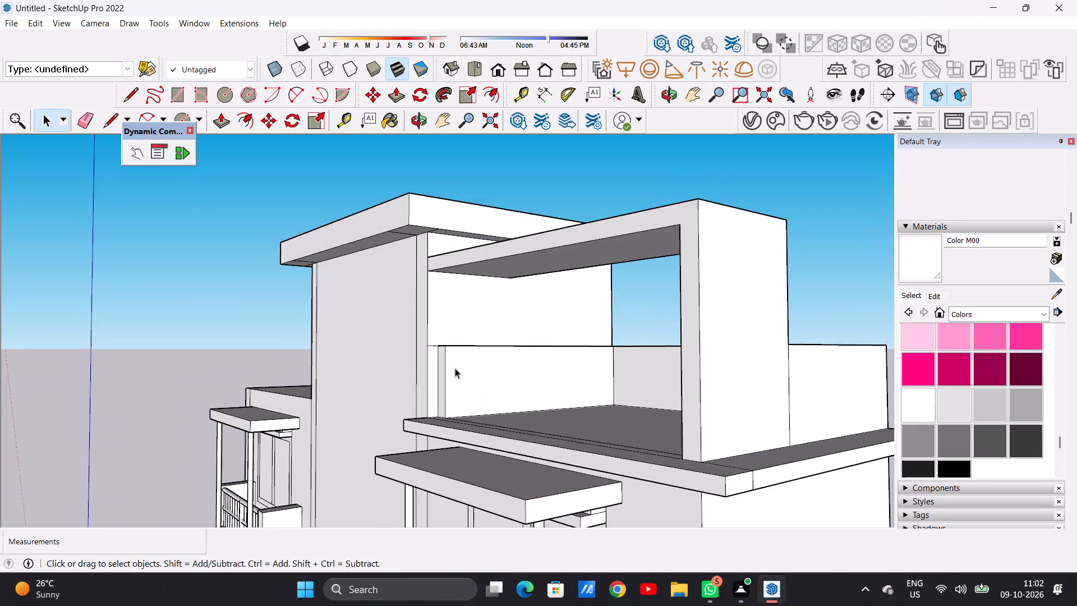
{"action": "scroll", "coordinate": [457, 354], "scroll_direction": "up", "scroll_amount": 1}
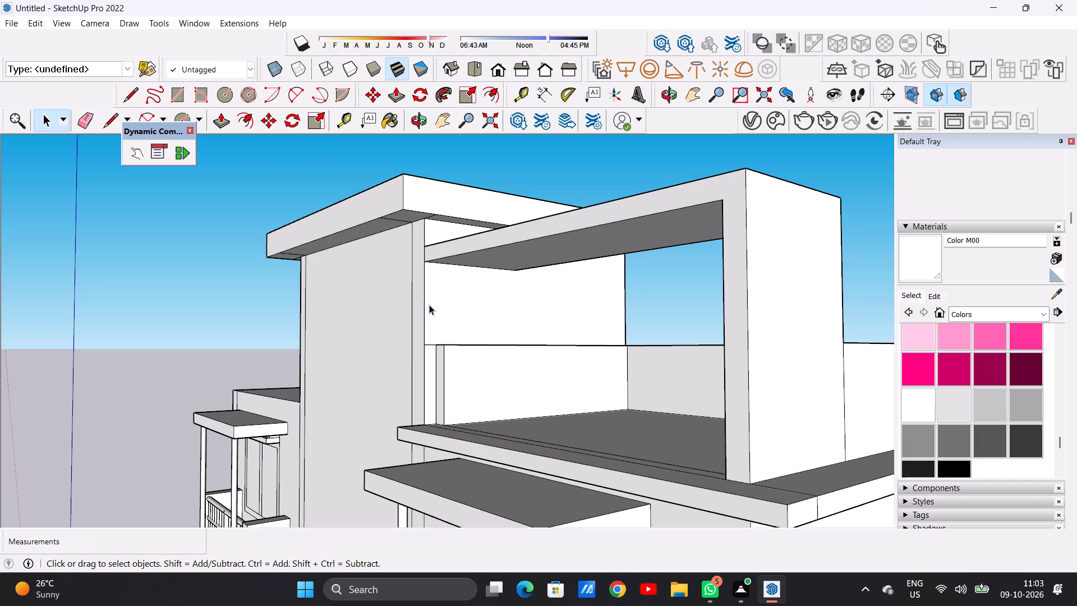
{"action": "scroll", "coordinate": [430, 364], "scroll_direction": "down", "scroll_amount": 12}
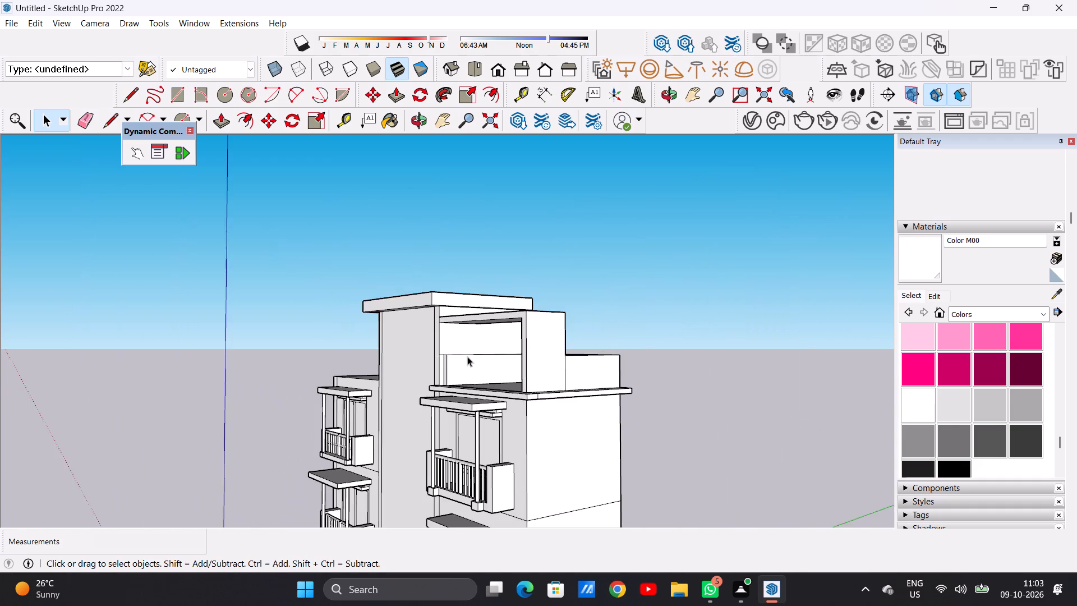
{"action": "scroll", "coordinate": [467, 356], "scroll_direction": "up", "scroll_amount": 2}
{"action": "scroll", "coordinate": [467, 356], "scroll_direction": "down", "scroll_amount": 5}
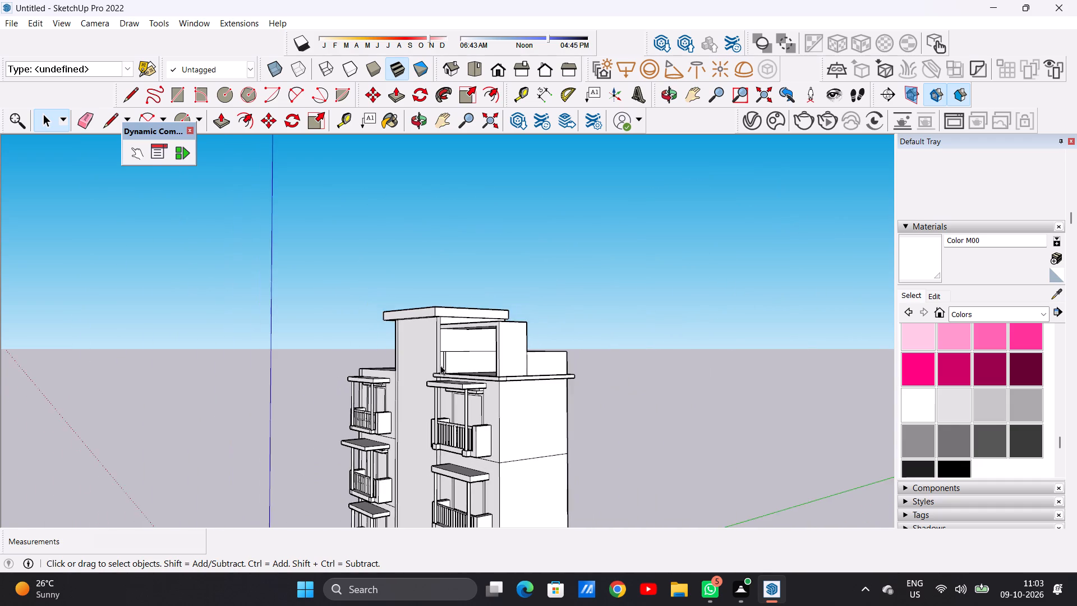
{"action": "middle_click_drag", "start_coordinate": [440, 365], "coordinate": [466, 460]}
{"action": "scroll", "coordinate": [484, 385], "scroll_direction": "up", "scroll_amount": 7}
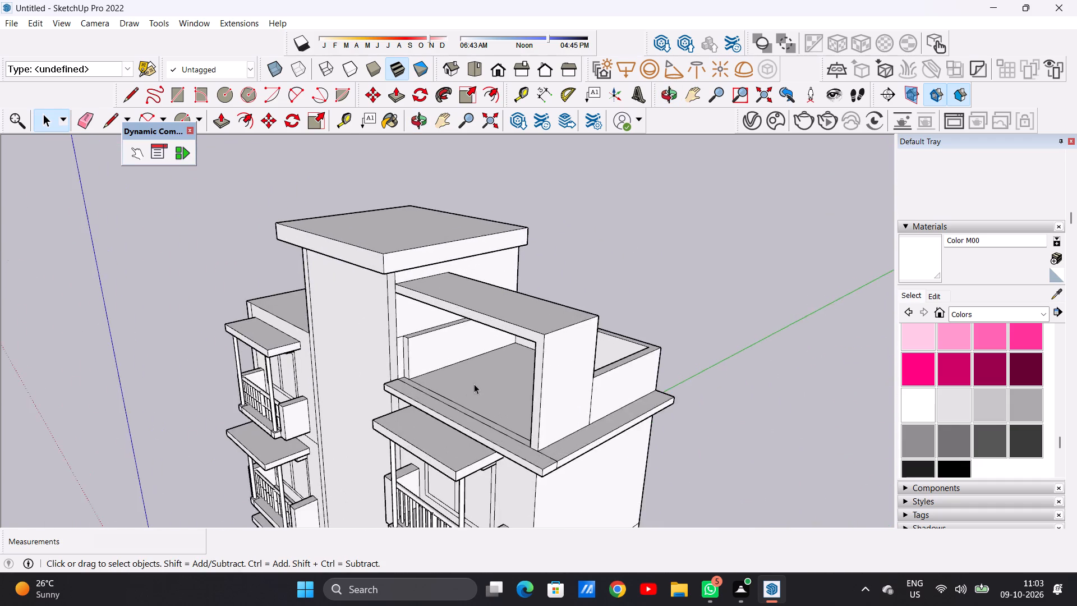
{"action": "scroll", "coordinate": [439, 379], "scroll_direction": "up", "scroll_amount": 5}
{"action": "middle_click_drag", "start_coordinate": [428, 379], "coordinate": [414, 389]}
{"action": "middle_click_drag", "start_coordinate": [409, 381], "coordinate": [302, 361]}
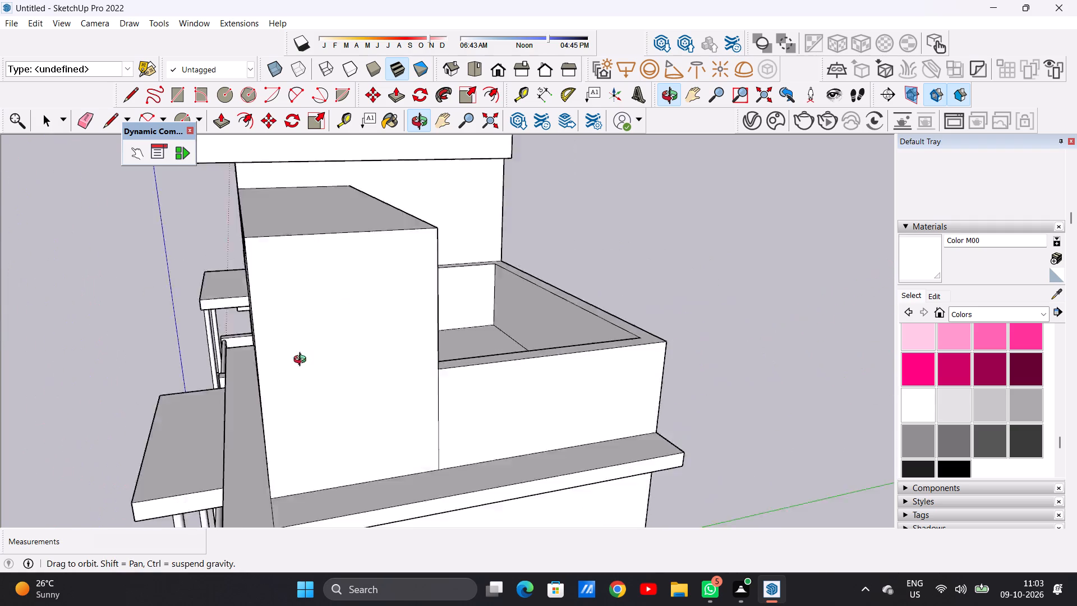
{"action": "middle_click_drag", "start_coordinate": [302, 361], "coordinate": [433, 374]}
Draw a circle of about 1 1/16" radius on the central block's side wall, near the top of the narrow strip beside the low wall's end.
{"action": "scroll", "coordinate": [378, 314], "scroll_direction": "up", "scroll_amount": 6}
{"action": "scroll", "coordinate": [360, 338], "scroll_direction": "down", "scroll_amount": 1}
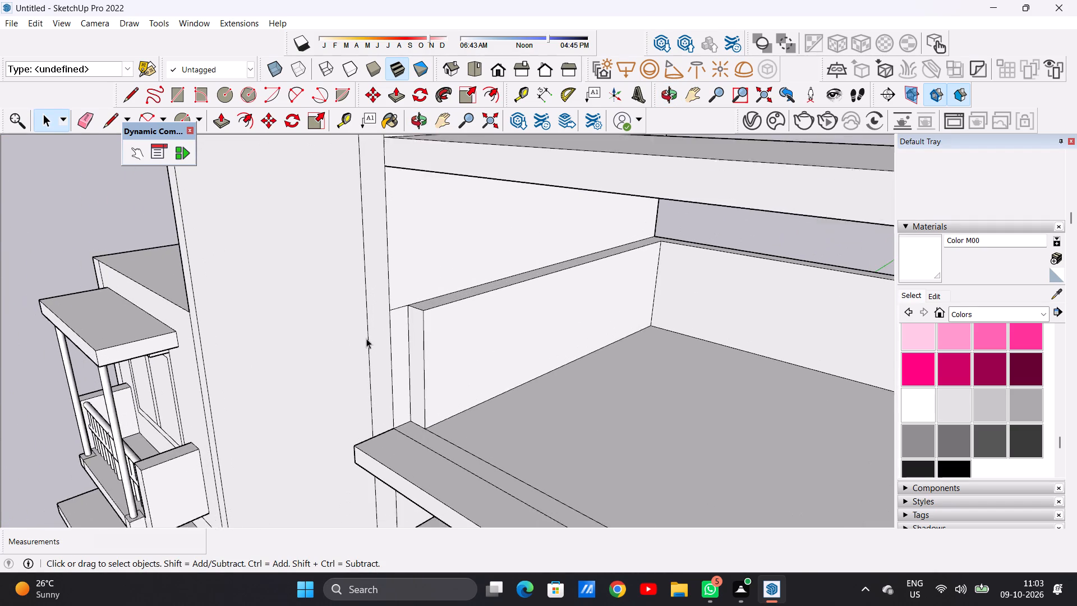
{"action": "scroll", "coordinate": [366, 338], "scroll_direction": "down", "scroll_amount": 11}
{"action": "scroll", "coordinate": [398, 319], "scroll_direction": "up", "scroll_amount": 10}
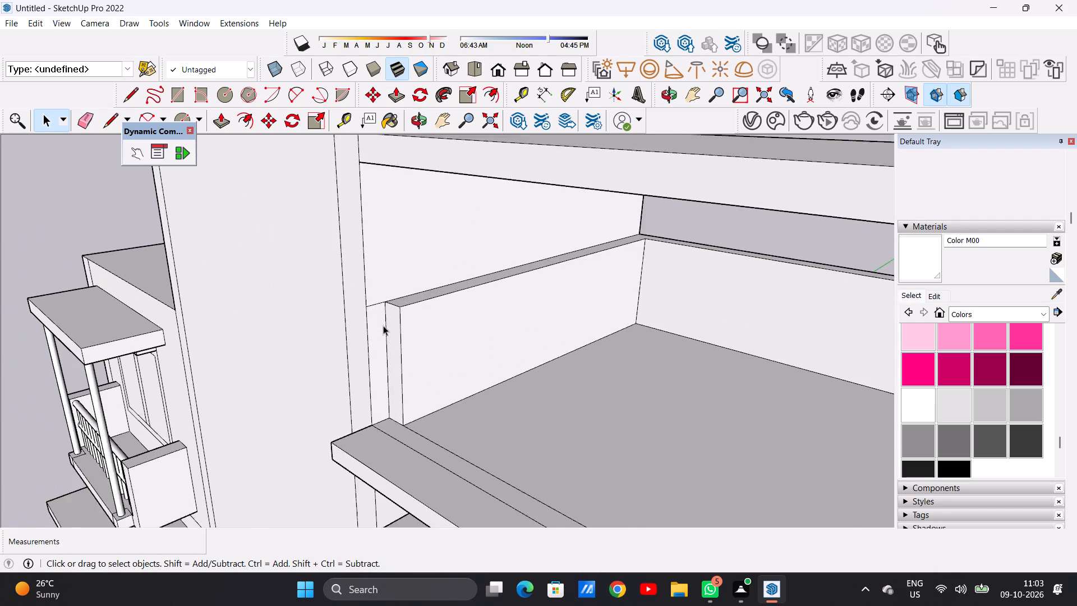
{"action": "scroll", "coordinate": [383, 325], "scroll_direction": "up", "scroll_amount": 1}
{"action": "key", "text": "c"}
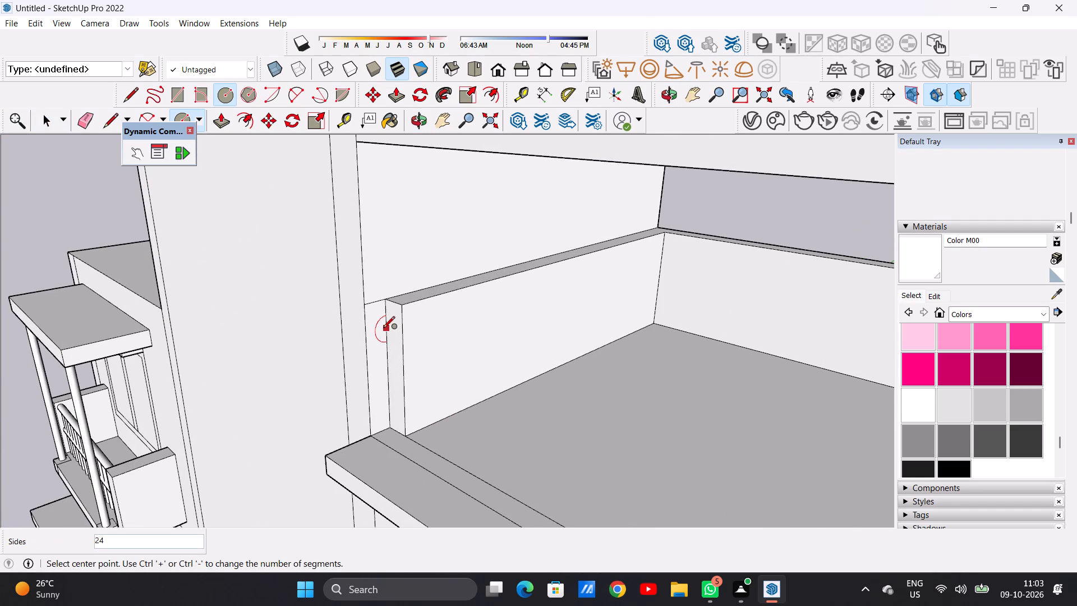
{"action": "scroll", "coordinate": [370, 325], "scroll_direction": "up", "scroll_amount": 10}
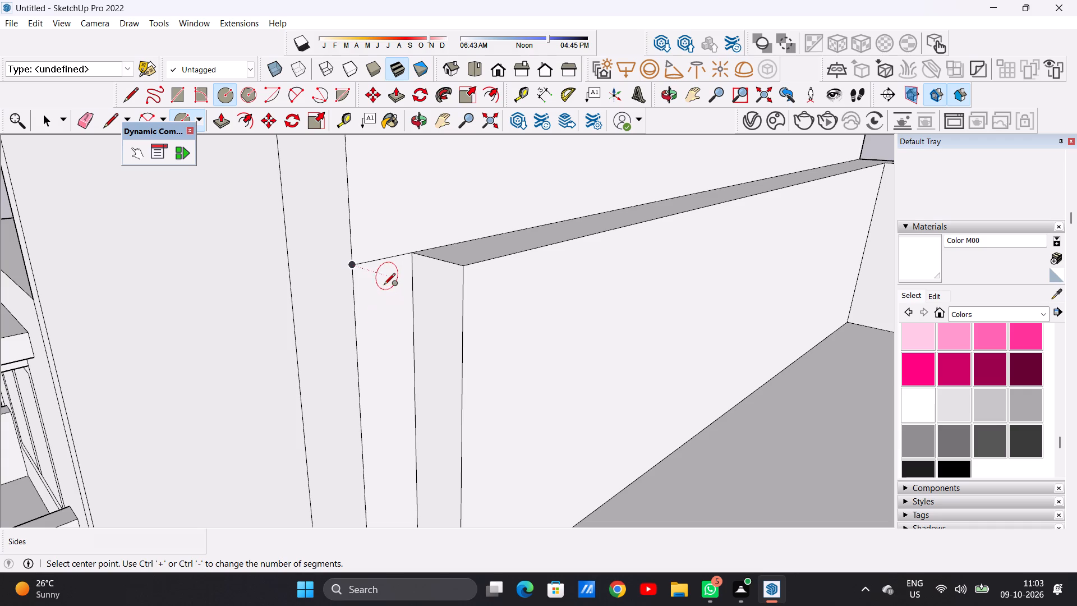
{"action": "left_click", "coordinate": [384, 298]}
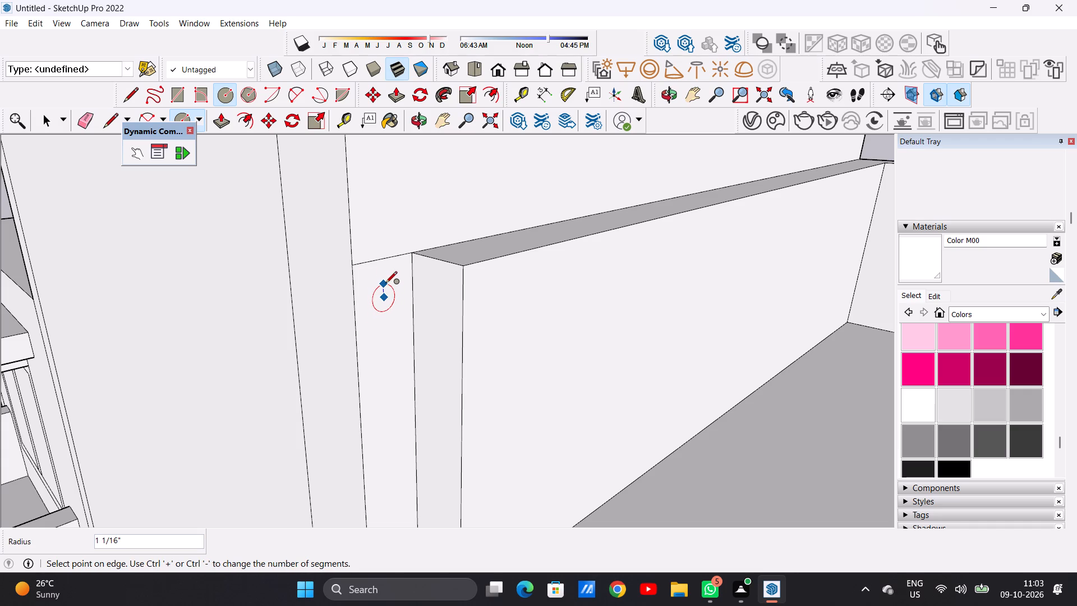
{"action": "left_click", "coordinate": [385, 284]}
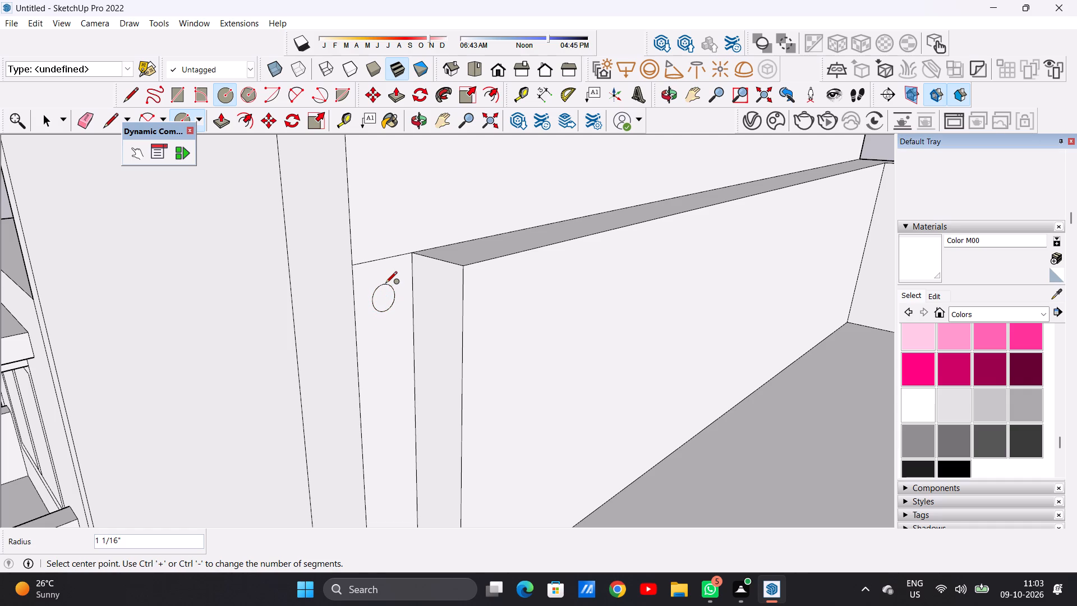
{"action": "key", "text": "space"}
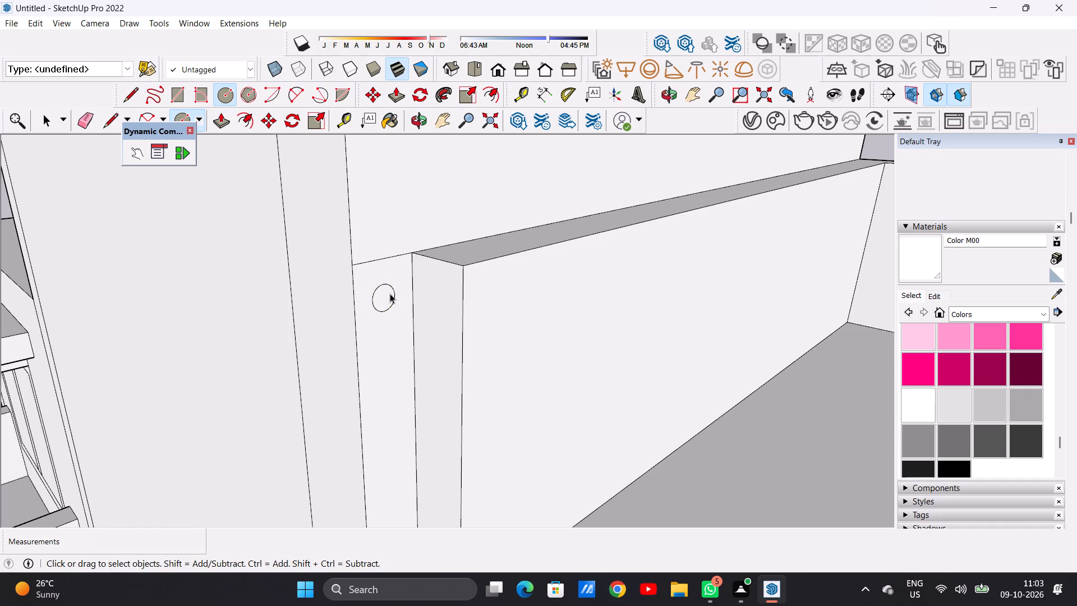
Extrude the small circle about 10' 4 5/8" across the terrace opening to the raised outer wall as a round handrail.
{"action": "scroll", "coordinate": [401, 298], "scroll_direction": "down", "scroll_amount": 13}
{"action": "scroll", "coordinate": [443, 254], "scroll_direction": "down", "scroll_amount": 4}
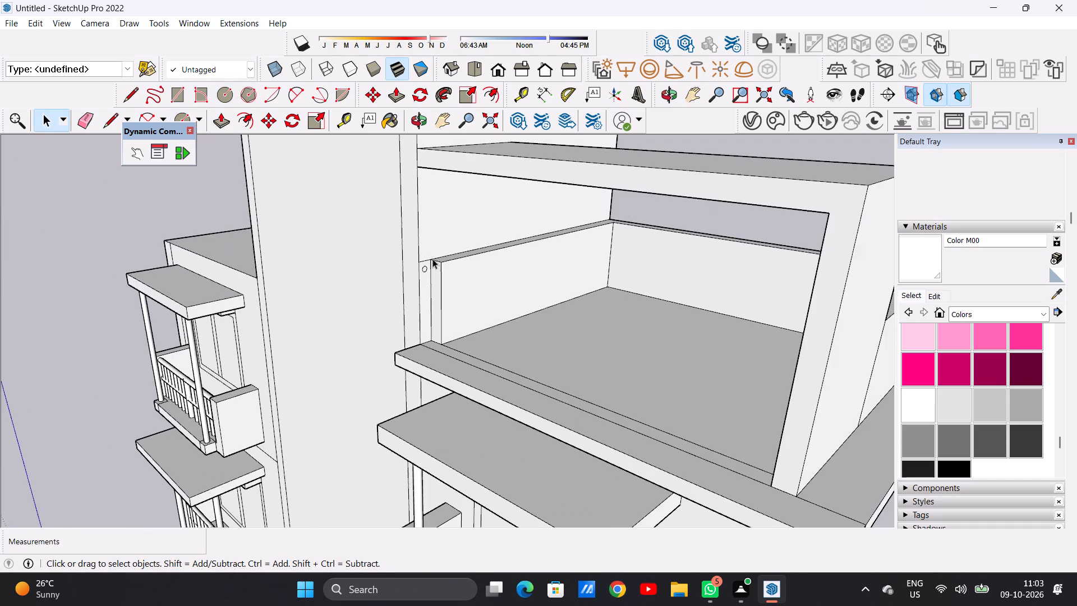
{"action": "scroll", "coordinate": [434, 266], "scroll_direction": "up", "scroll_amount": 12}
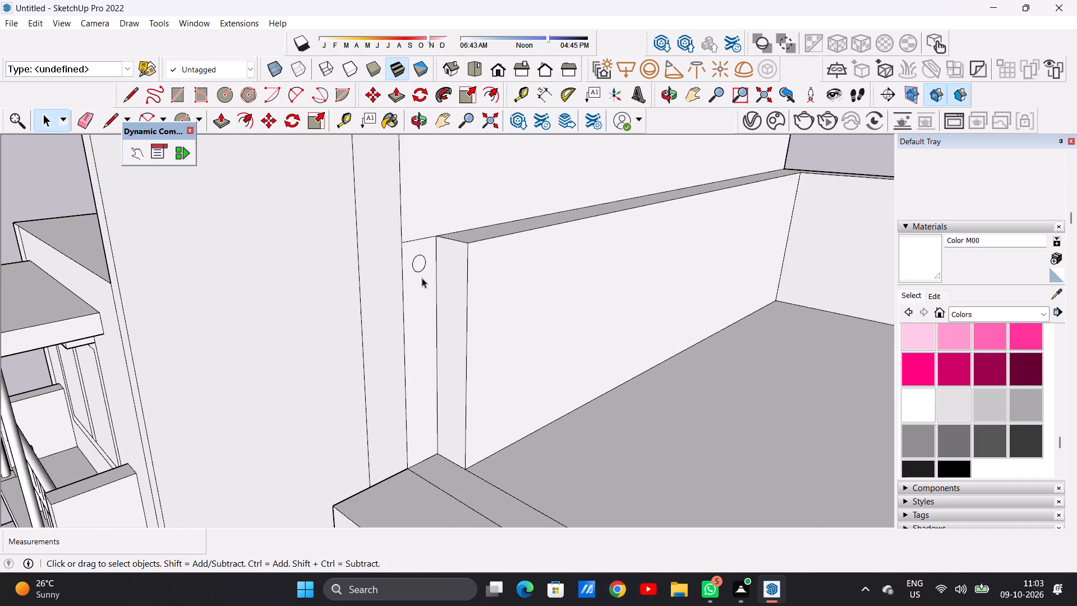
{"action": "scroll", "coordinate": [422, 278], "scroll_direction": "up", "scroll_amount": 2}
{"action": "key", "text": "p"}
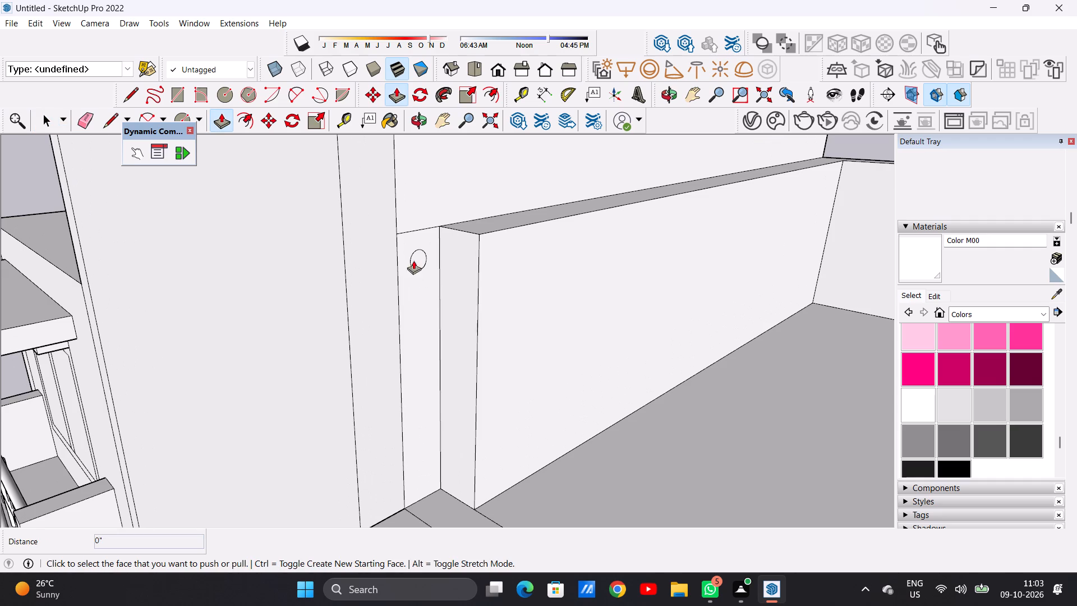
{"action": "scroll", "coordinate": [418, 256], "scroll_direction": "up", "scroll_amount": 5}
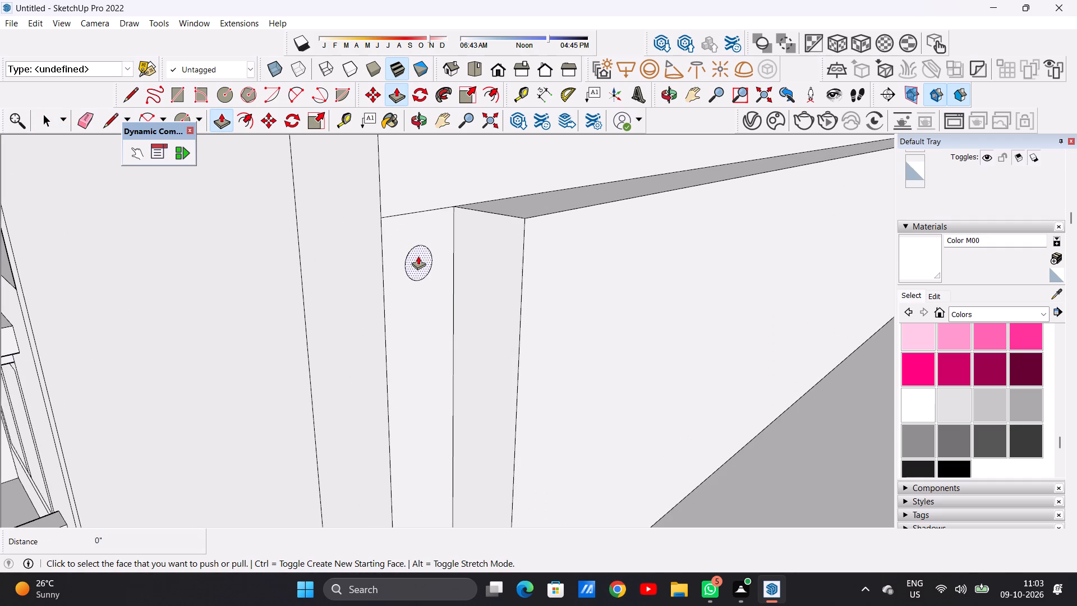
{"action": "left_click", "coordinate": [418, 256]}
{"action": "scroll", "coordinate": [471, 274], "scroll_direction": "down", "scroll_amount": 20}
{"action": "scroll", "coordinate": [471, 274], "scroll_direction": "down", "scroll_amount": 5}
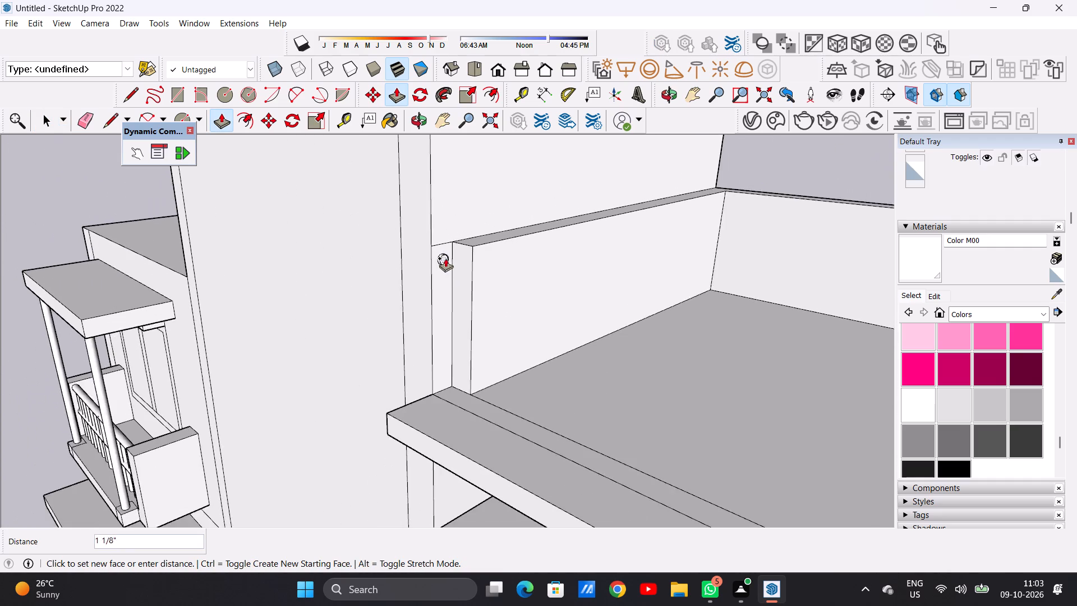
{"action": "scroll", "coordinate": [445, 258], "scroll_direction": "down", "scroll_amount": 1}
{"action": "middle_click_drag", "start_coordinate": [564, 297], "coordinate": [686, 269]}
{"action": "scroll", "coordinate": [687, 269], "scroll_direction": "up", "scroll_amount": 1}
{"action": "scroll", "coordinate": [506, 316], "scroll_direction": "down", "scroll_amount": 11}
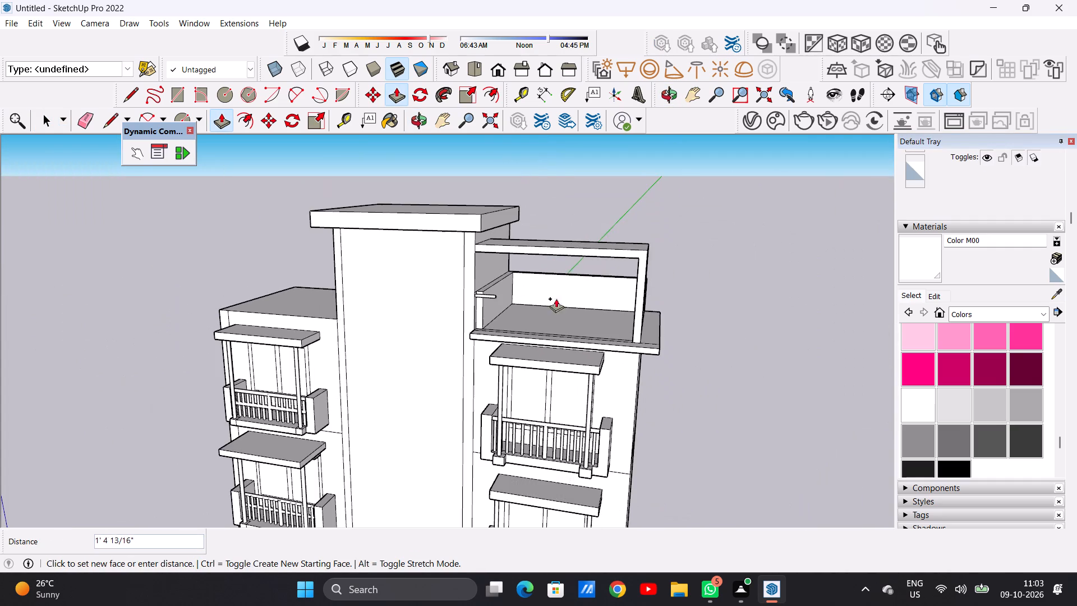
{"action": "scroll", "coordinate": [625, 293], "scroll_direction": "up", "scroll_amount": 12}
{"action": "middle_click_drag", "start_coordinate": [618, 310], "coordinate": [689, 304]}
{"action": "scroll", "coordinate": [646, 306], "scroll_direction": "up", "scroll_amount": 13}
{"action": "left_click", "coordinate": [652, 281]}
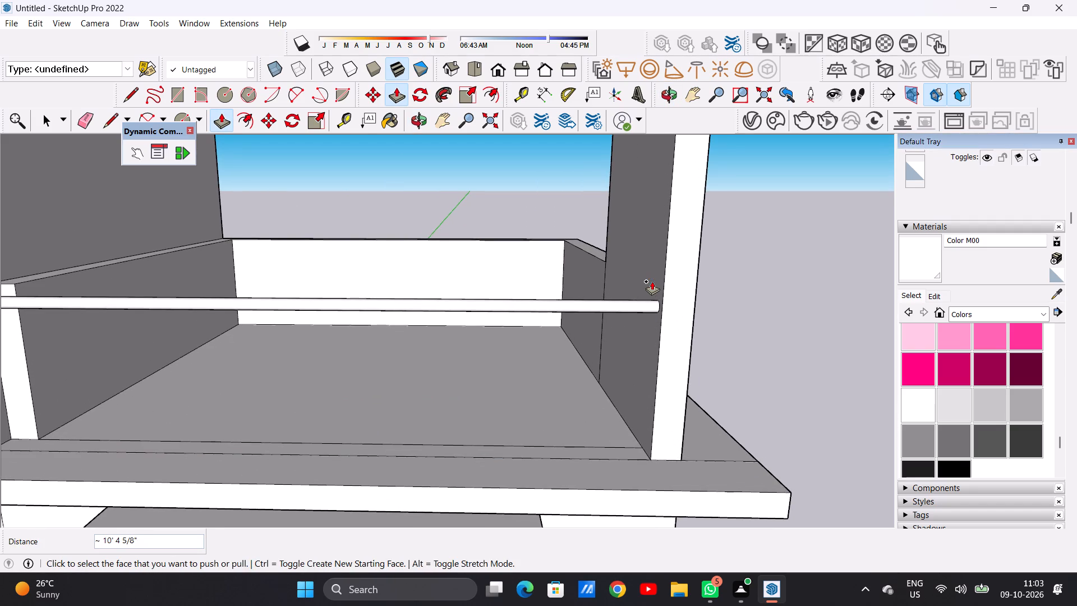
{"action": "key", "text": "space"}
Draw a circle of about 1 3/8" radius on the narrow floor strip at the terrace's front, near the middle of the handrail's span.
{"action": "scroll", "coordinate": [661, 323], "scroll_direction": "down", "scroll_amount": 13}
{"action": "middle_click_drag", "start_coordinate": [553, 326], "coordinate": [546, 415]}
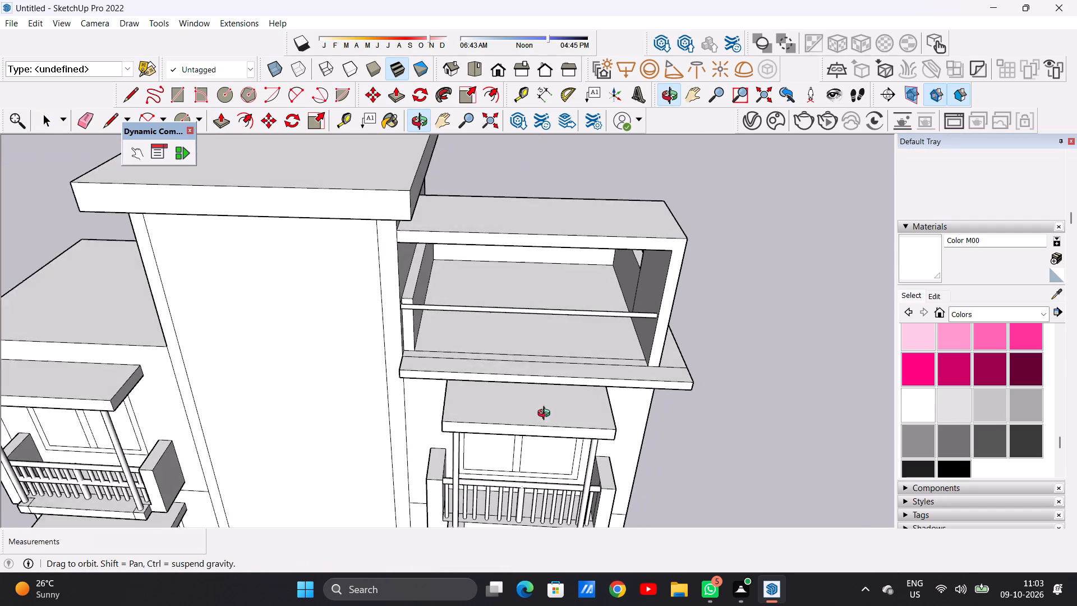
{"action": "middle_click_drag", "start_coordinate": [546, 415], "coordinate": [549, 420]}
{"action": "scroll", "coordinate": [539, 366], "scroll_direction": "up", "scroll_amount": 7}
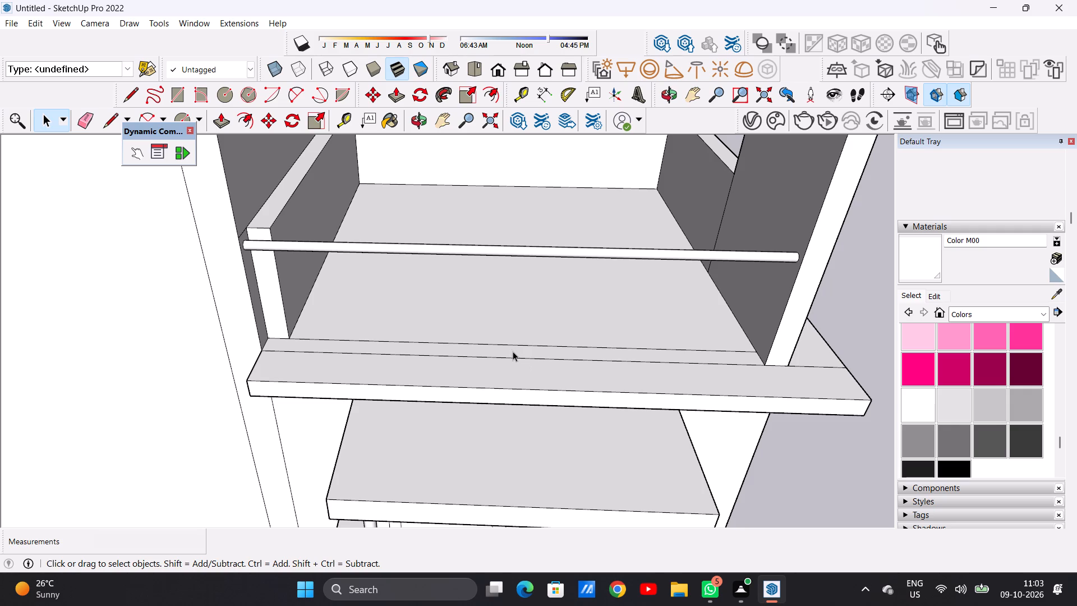
{"action": "middle_click_drag", "start_coordinate": [515, 356], "coordinate": [512, 386]}
{"action": "scroll", "coordinate": [559, 360], "scroll_direction": "up", "scroll_amount": 2}
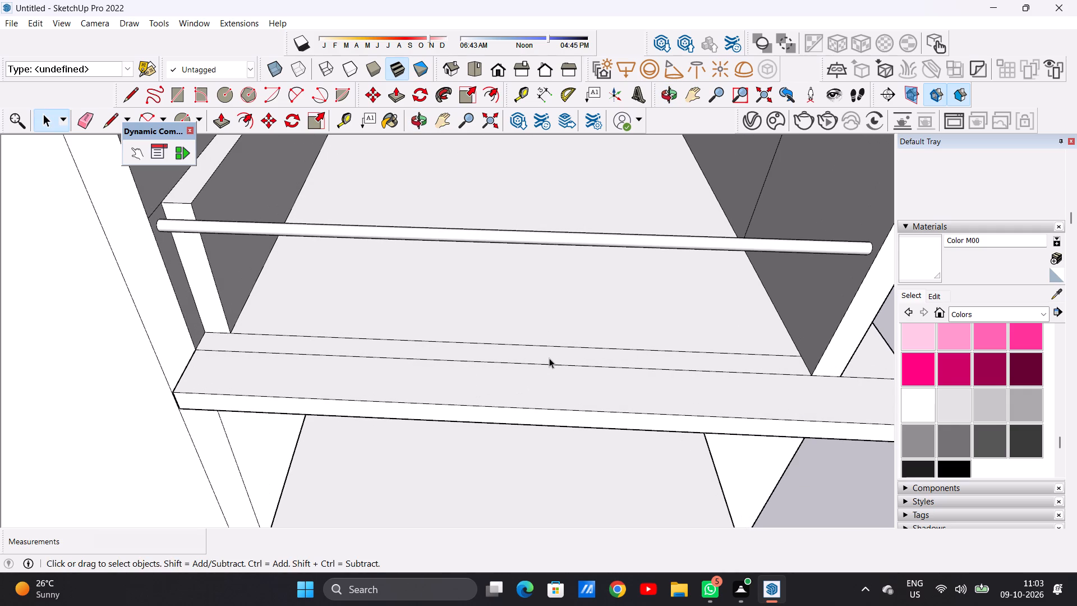
{"action": "key", "text": "c"}
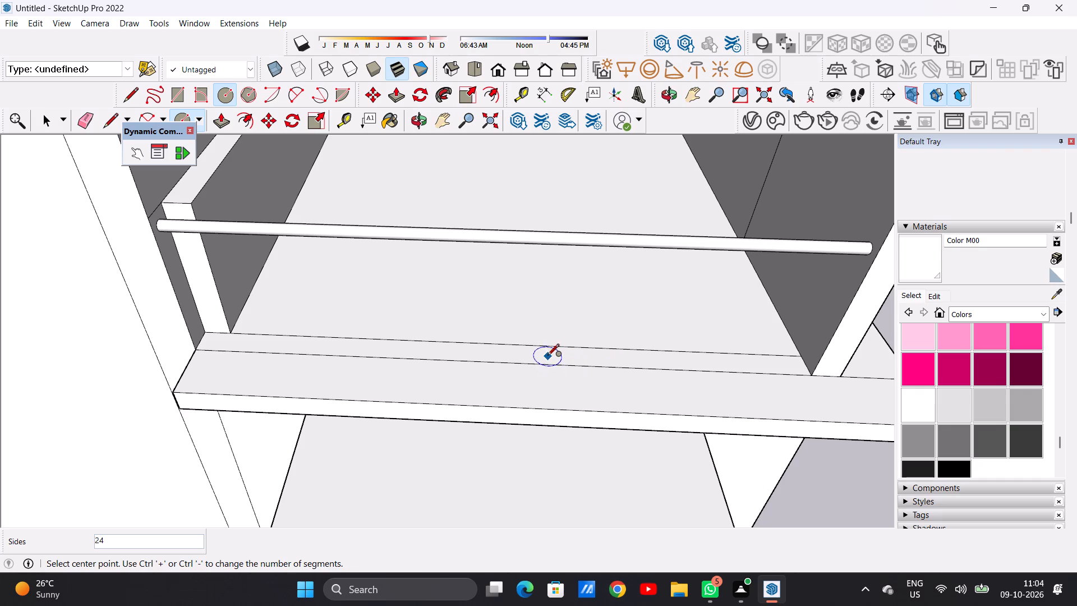
{"action": "scroll", "coordinate": [545, 354], "scroll_direction": "up", "scroll_amount": 7}
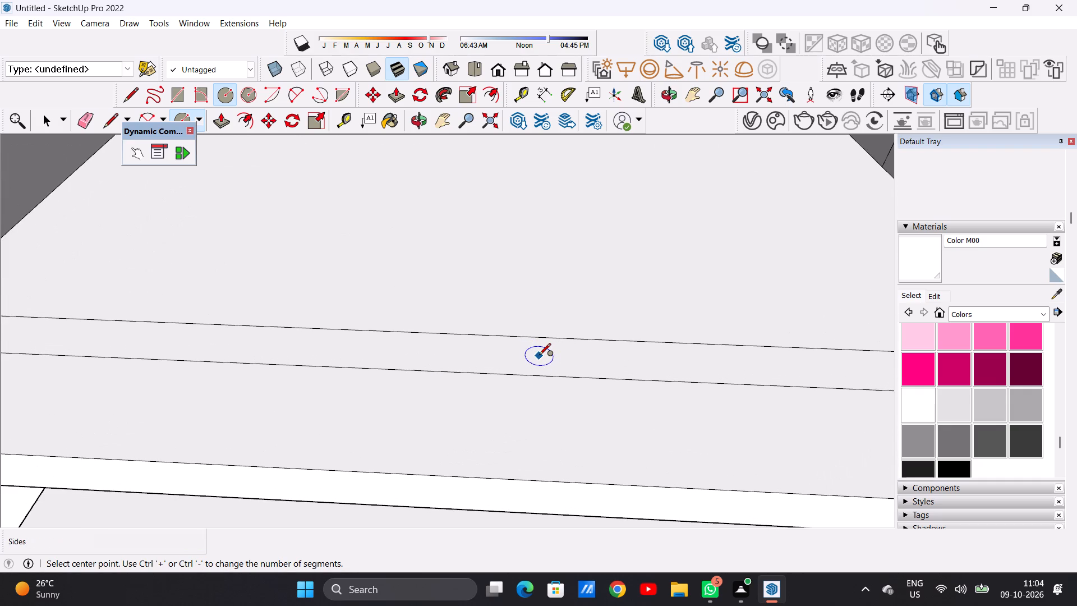
{"action": "left_click", "coordinate": [539, 356]}
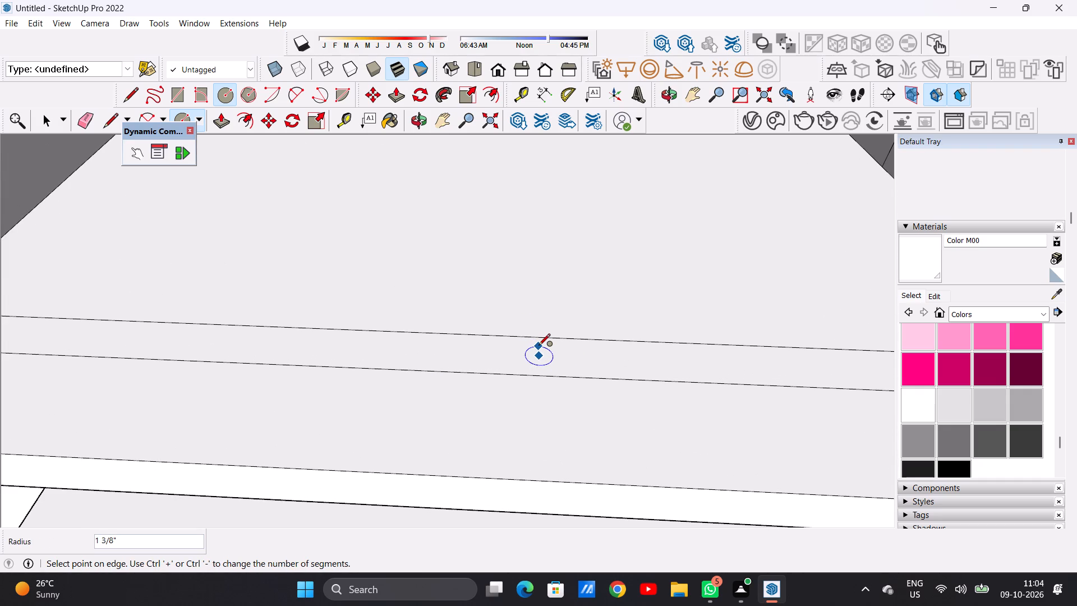
{"action": "left_click", "coordinate": [538, 346]}
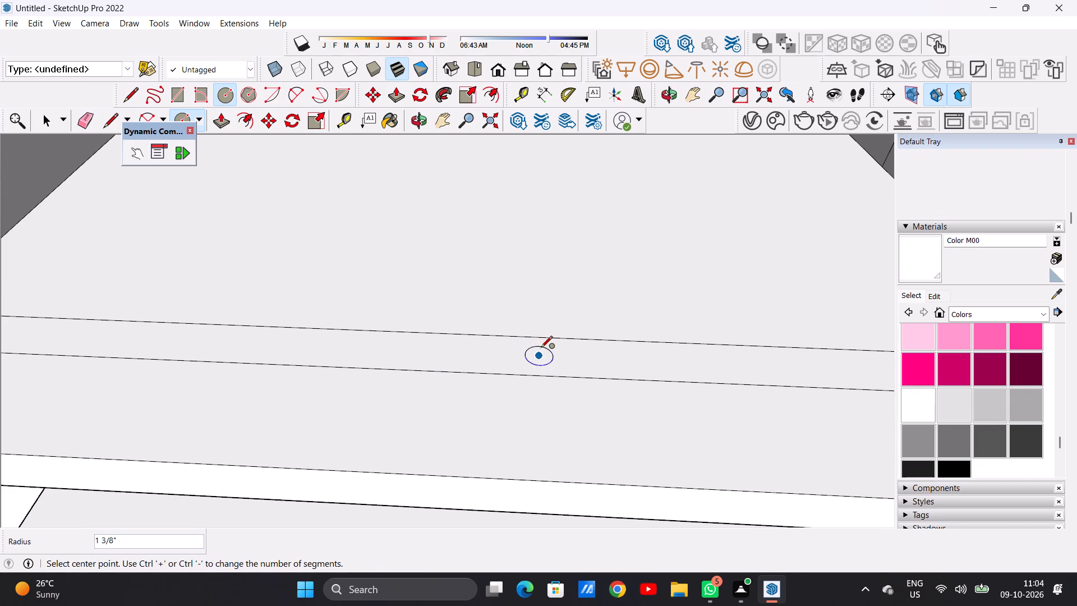
{"action": "key", "text": "space"}
Extrude the floor circle about 2' 3 7/8" upward into the handrail as a round supporting post.
{"action": "key", "text": "p"}
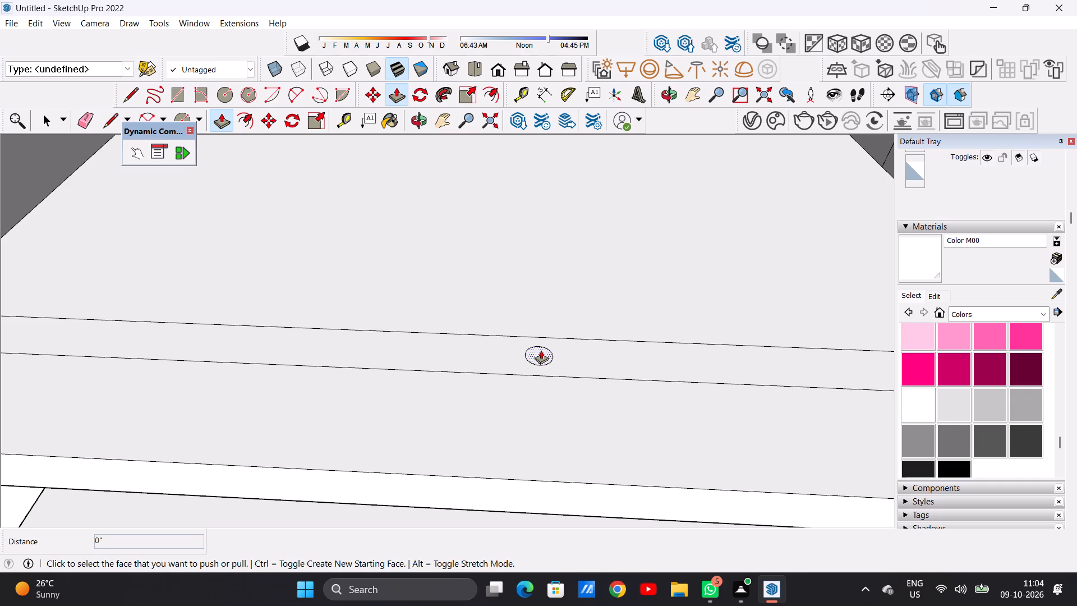
{"action": "left_click", "coordinate": [541, 350]}
{"action": "scroll", "coordinate": [551, 309], "scroll_direction": "down", "scroll_amount": 6}
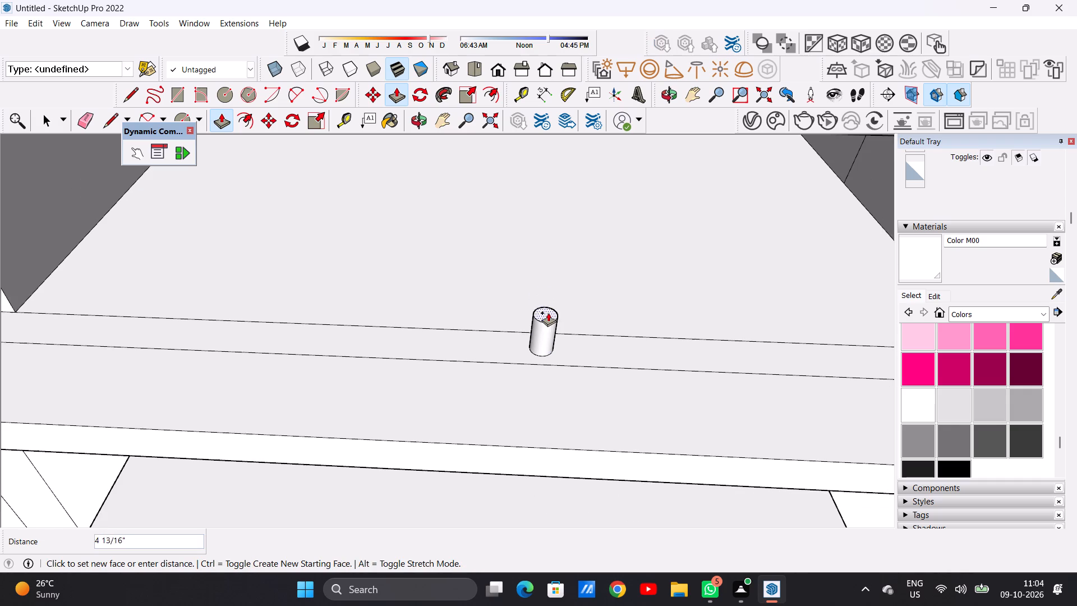
{"action": "scroll", "coordinate": [549, 316], "scroll_direction": "down", "scroll_amount": 14}
{"action": "scroll", "coordinate": [556, 254], "scroll_direction": "up", "scroll_amount": 5}
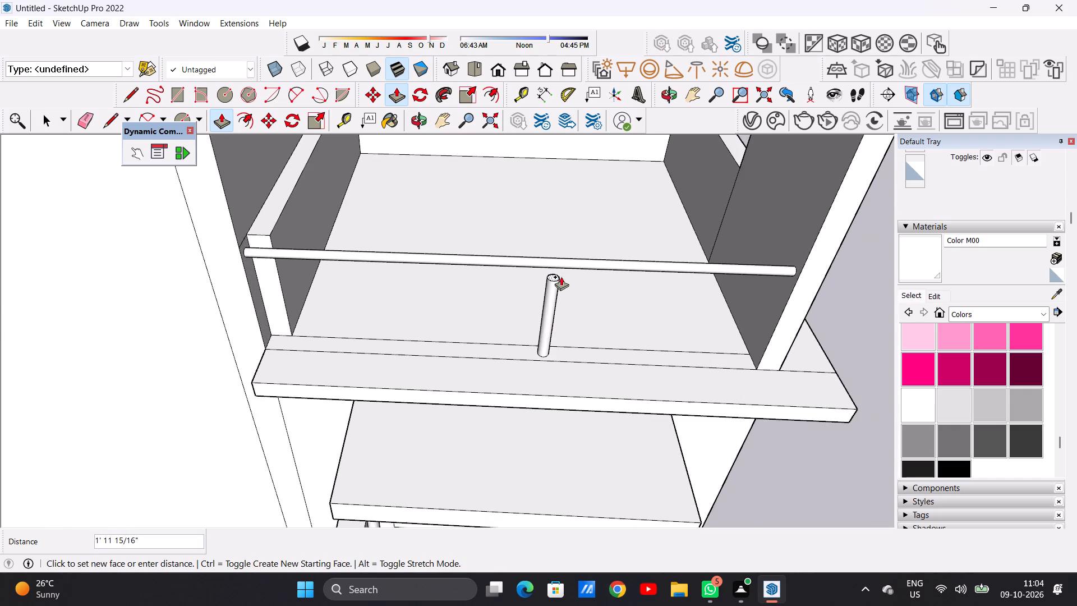
{"action": "middle_click_drag", "start_coordinate": [561, 274], "coordinate": [559, 214]}
{"action": "scroll", "coordinate": [565, 251], "scroll_direction": "up", "scroll_amount": 9}
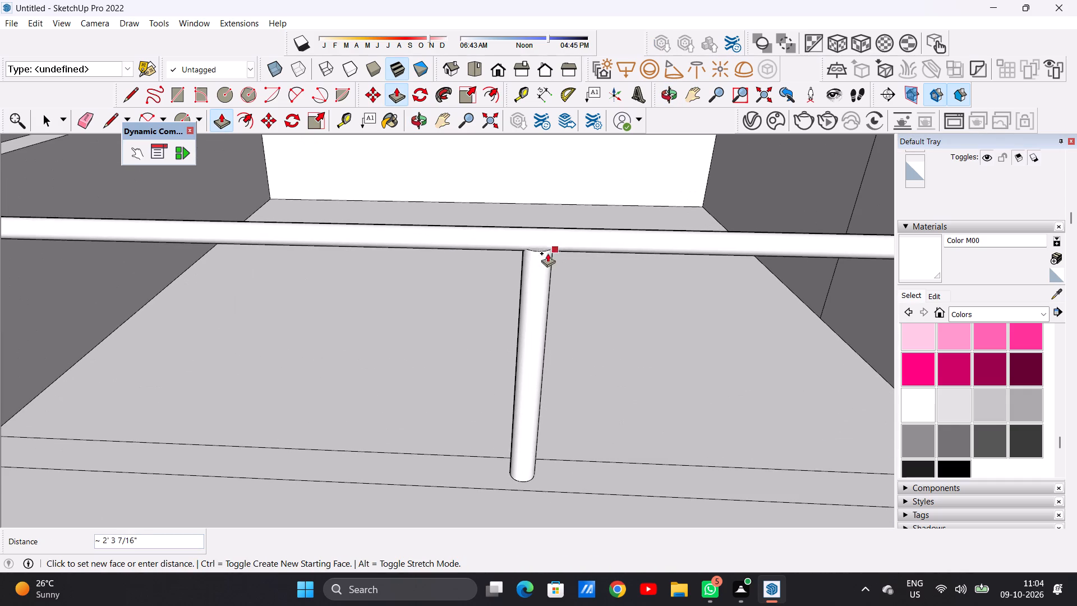
{"action": "left_click", "coordinate": [541, 239]}
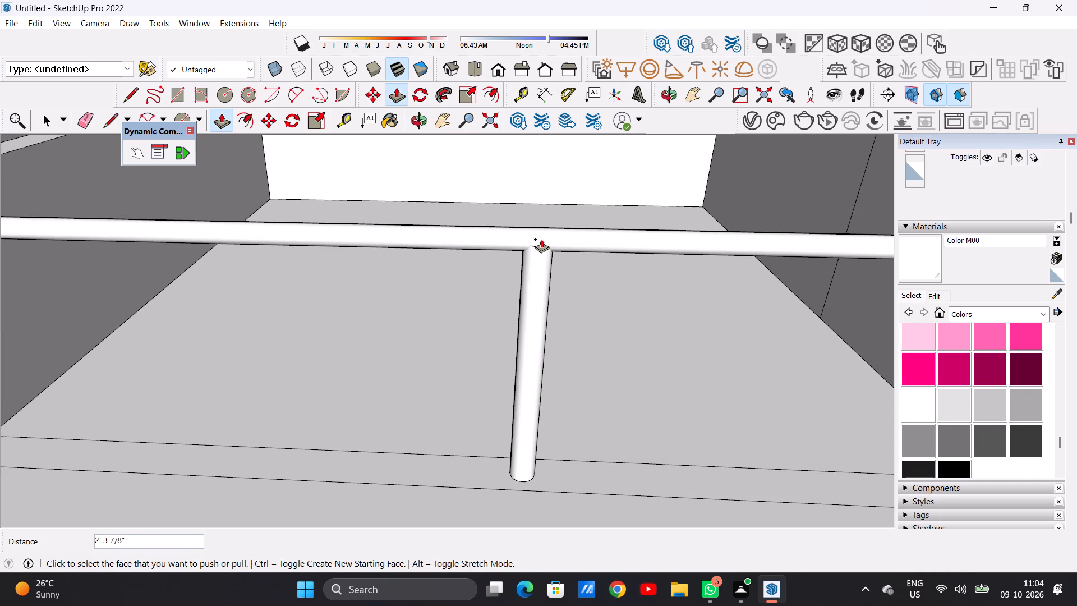
{"action": "key", "text": "space"}
Examine the right tower's terrace handrail and post from the front, against the whole building.
{"action": "scroll", "coordinate": [498, 363], "scroll_direction": "down", "scroll_amount": 18}
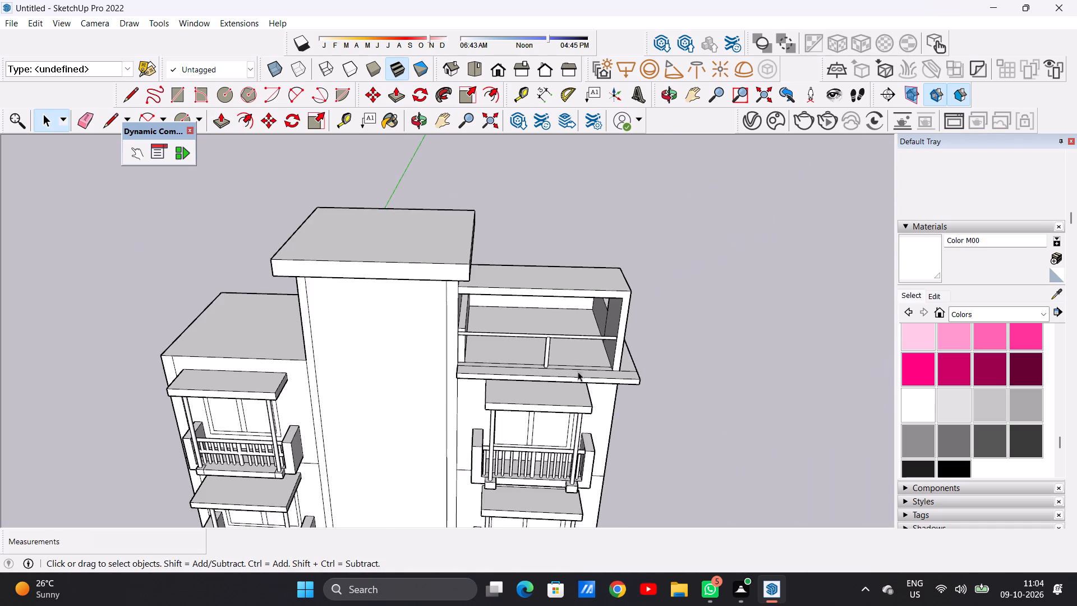
{"action": "middle_click_drag", "start_coordinate": [578, 371], "coordinate": [576, 284]}
{"action": "scroll", "coordinate": [580, 309], "scroll_direction": "up", "scroll_amount": 1}
{"action": "scroll", "coordinate": [587, 366], "scroll_direction": "down", "scroll_amount": 12}
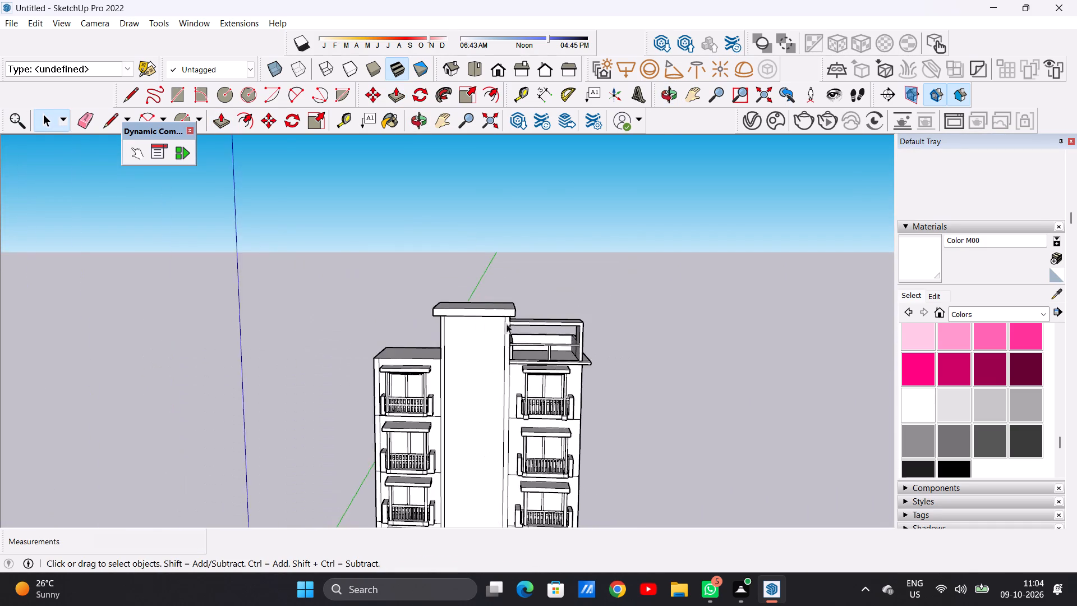
{"action": "scroll", "coordinate": [507, 324], "scroll_direction": "down", "scroll_amount": 8}
{"action": "scroll", "coordinate": [533, 381], "scroll_direction": "up", "scroll_amount": 7}
{"action": "scroll", "coordinate": [500, 301], "scroll_direction": "up", "scroll_amount": 6}
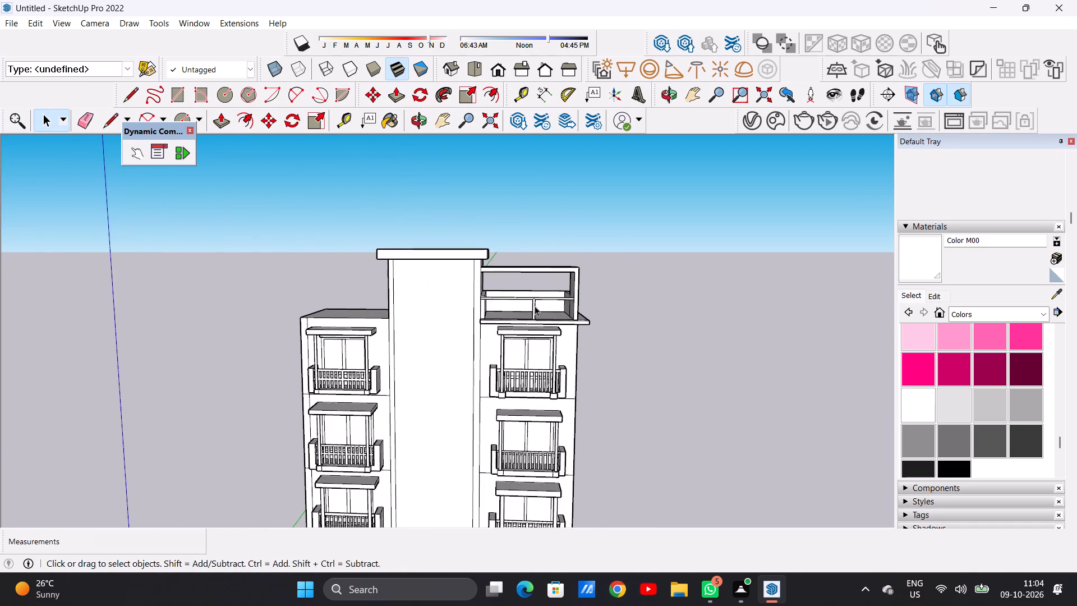
Examine the right tower's terrace railing, centre post and front floor strip from above and from the front.
{"action": "scroll", "coordinate": [538, 305], "scroll_direction": "up", "scroll_amount": 7}
{"action": "middle_click_drag", "start_coordinate": [536, 300], "coordinate": [551, 429]}
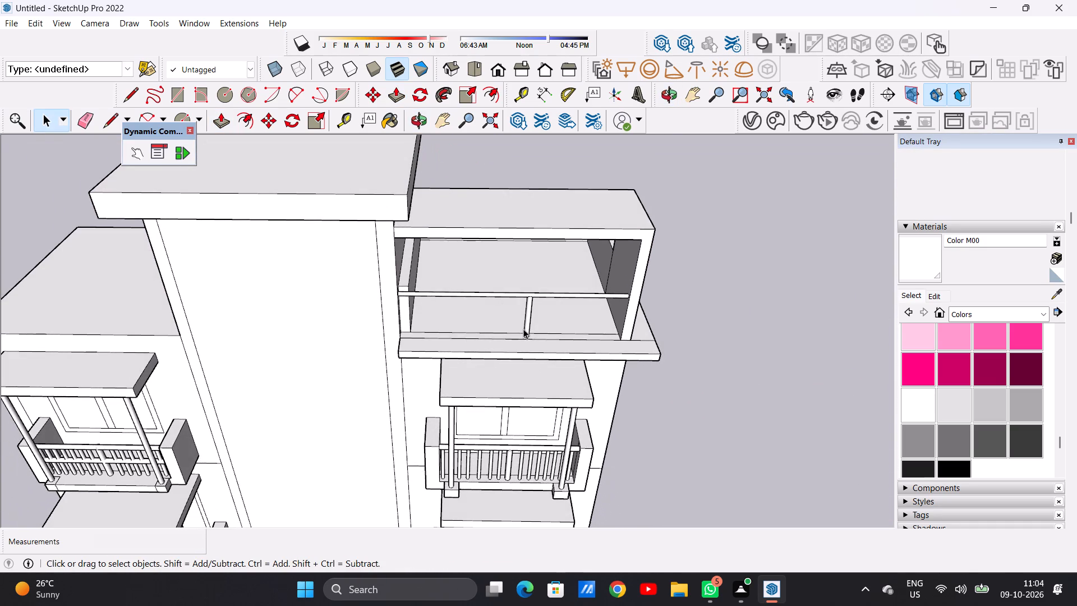
{"action": "scroll", "coordinate": [523, 328], "scroll_direction": "down", "scroll_amount": 5}
{"action": "middle_click_drag", "start_coordinate": [524, 325], "coordinate": [527, 375]}
{"action": "scroll", "coordinate": [581, 348], "scroll_direction": "up", "scroll_amount": 5}
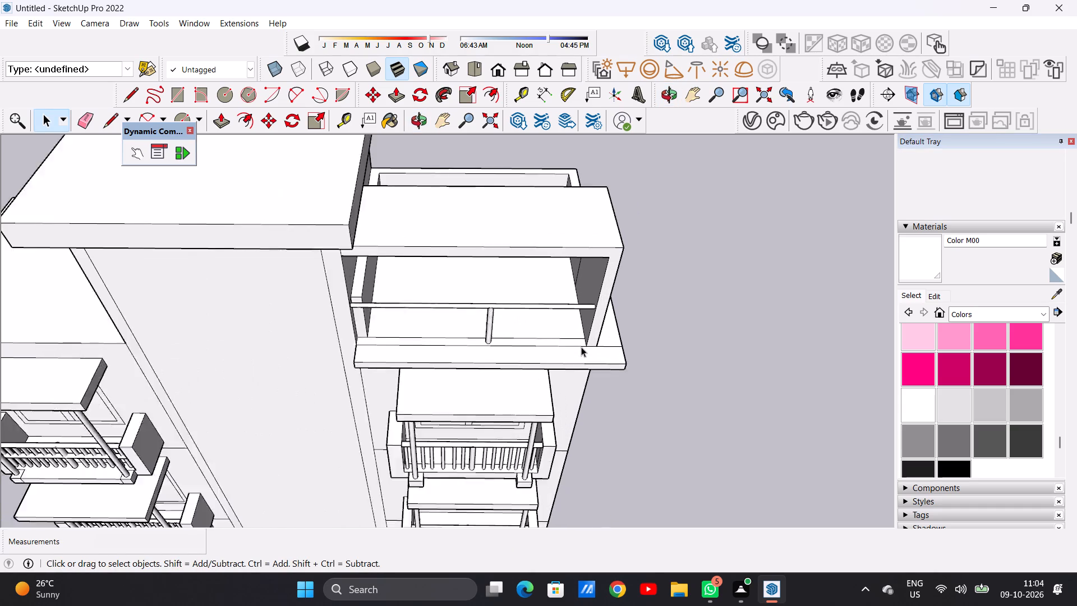
{"action": "scroll", "coordinate": [581, 347], "scroll_direction": "up", "scroll_amount": 1}
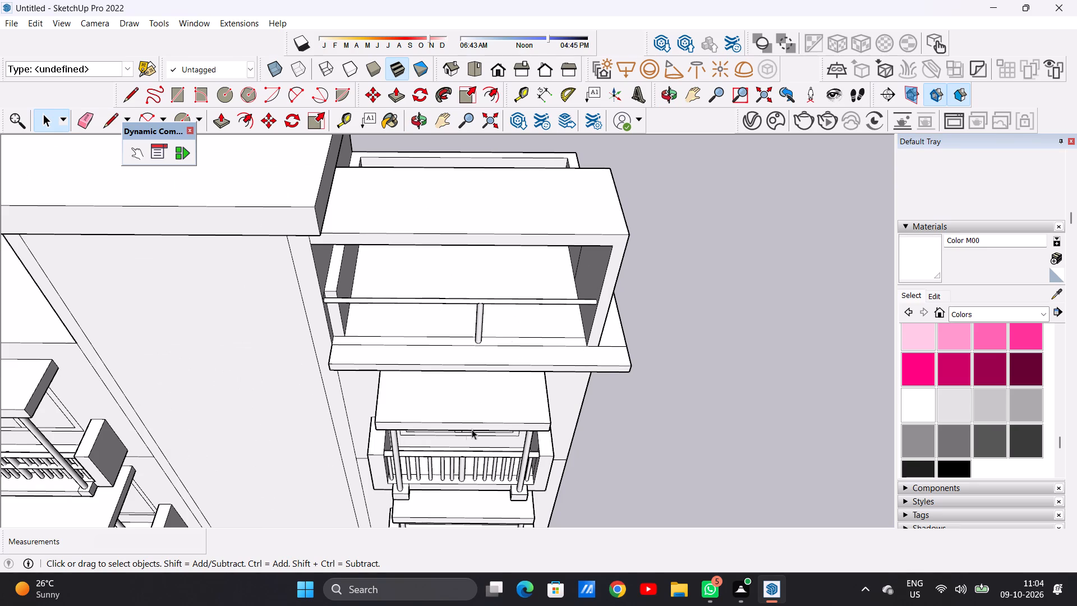
{"action": "scroll", "coordinate": [501, 360], "scroll_direction": "down", "scroll_amount": 5}
{"action": "scroll", "coordinate": [496, 334], "scroll_direction": "up", "scroll_amount": 6}
{"action": "middle_click_drag", "start_coordinate": [504, 340], "coordinate": [499, 299]}
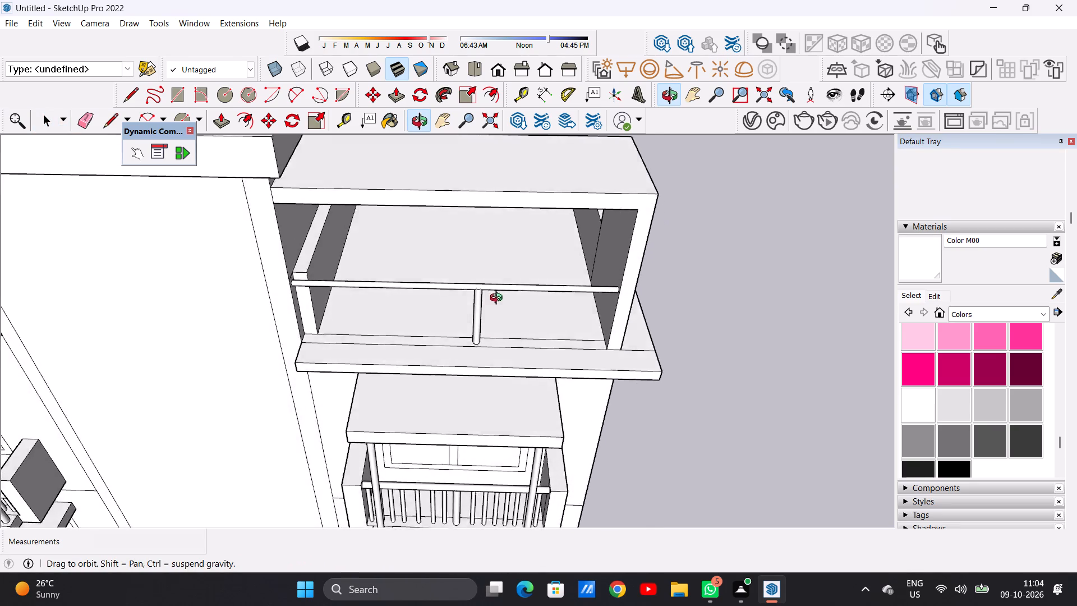
{"action": "middle_click_drag", "start_coordinate": [499, 299], "coordinate": [532, 209]}
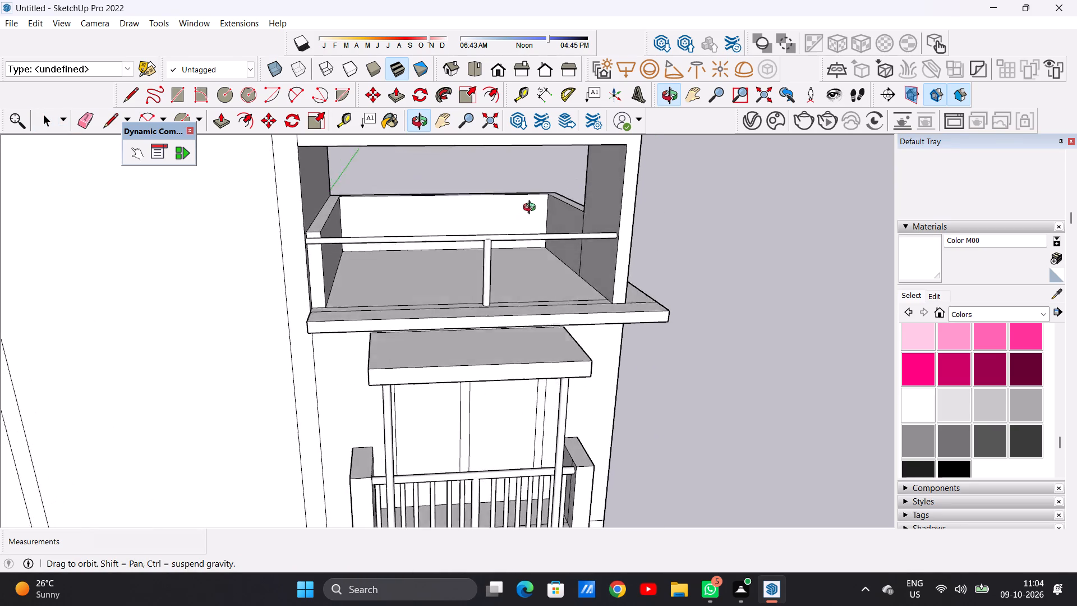
{"action": "middle_click_drag", "start_coordinate": [532, 209], "coordinate": [490, 295]}
Draw a line of about 5 9/16" across the narrow floor strip, just beside the post on its outer-wall side.
{"action": "scroll", "coordinate": [548, 332], "scroll_direction": "up", "scroll_amount": 2}
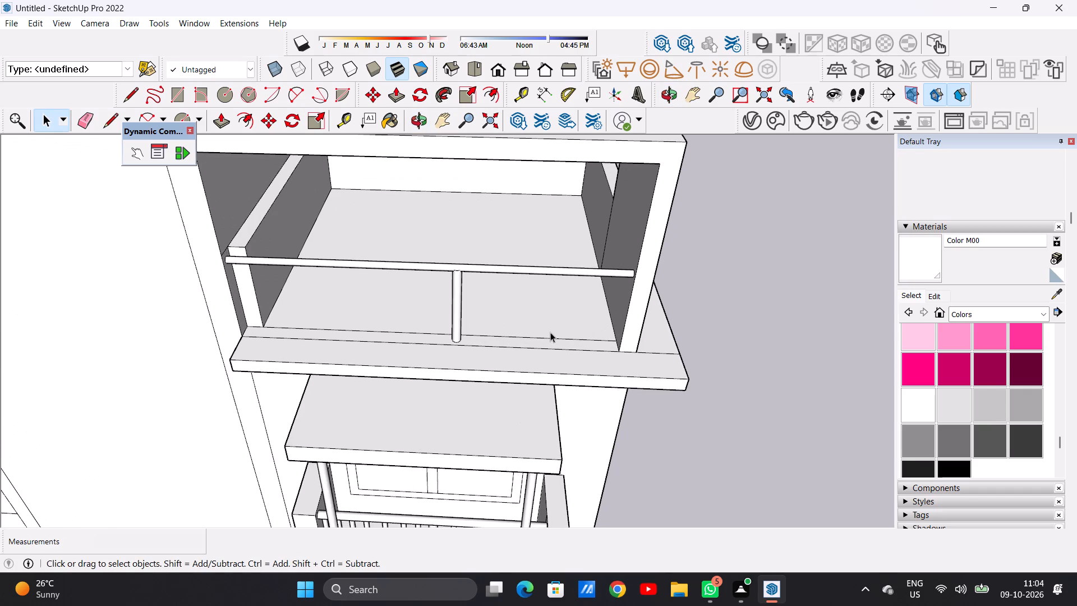
{"action": "scroll", "coordinate": [550, 332], "scroll_direction": "up", "scroll_amount": 3}
{"action": "scroll", "coordinate": [417, 357], "scroll_direction": "up", "scroll_amount": 4}
{"action": "middle_click_drag", "start_coordinate": [442, 340], "coordinate": [360, 343]}
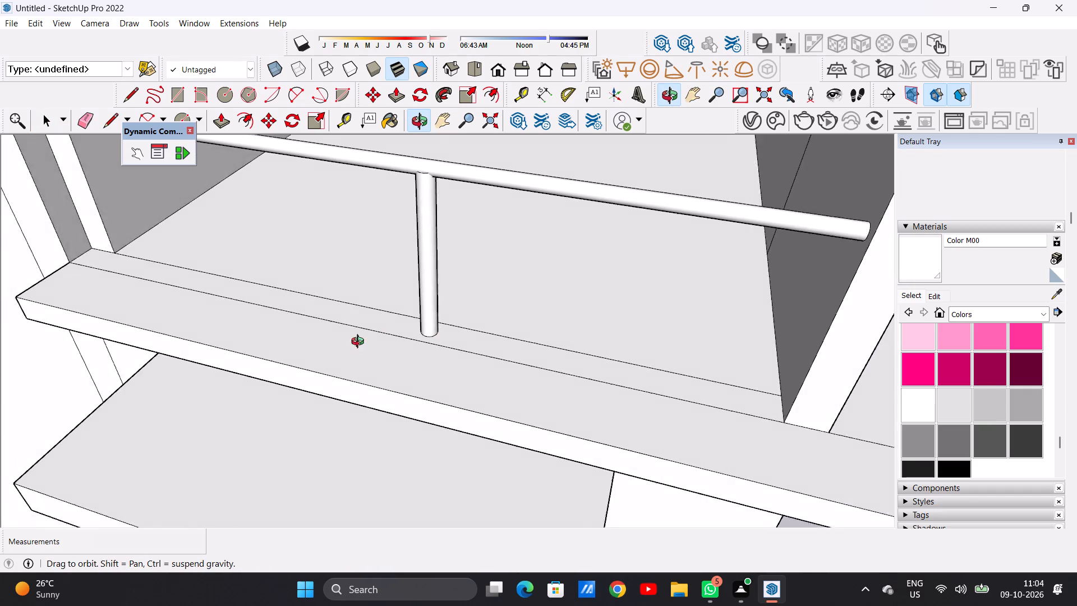
{"action": "middle_click_drag", "start_coordinate": [360, 343], "coordinate": [315, 336]}
{"action": "scroll", "coordinate": [442, 338], "scroll_direction": "up", "scroll_amount": 3}
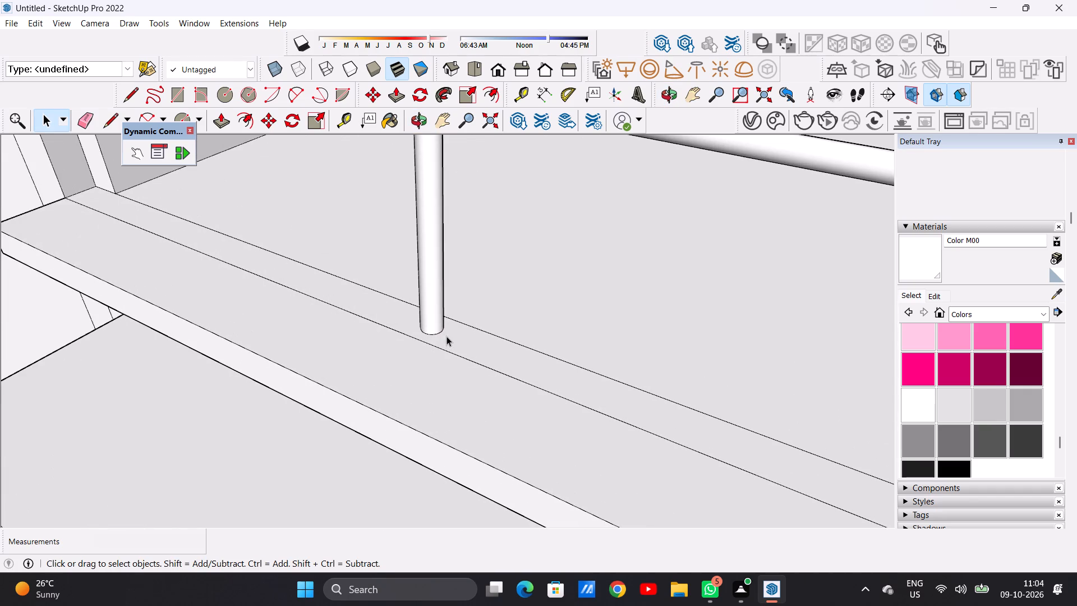
{"action": "key", "text": "l"}
{"action": "scroll", "coordinate": [471, 339], "scroll_direction": "up", "scroll_amount": 9}
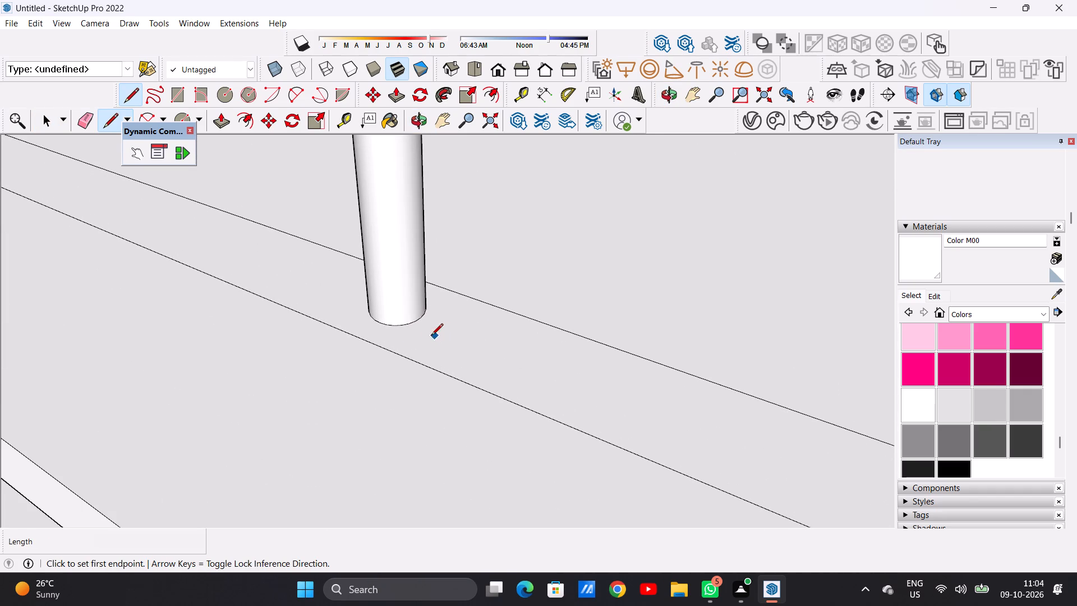
{"action": "left_click", "coordinate": [397, 354]}
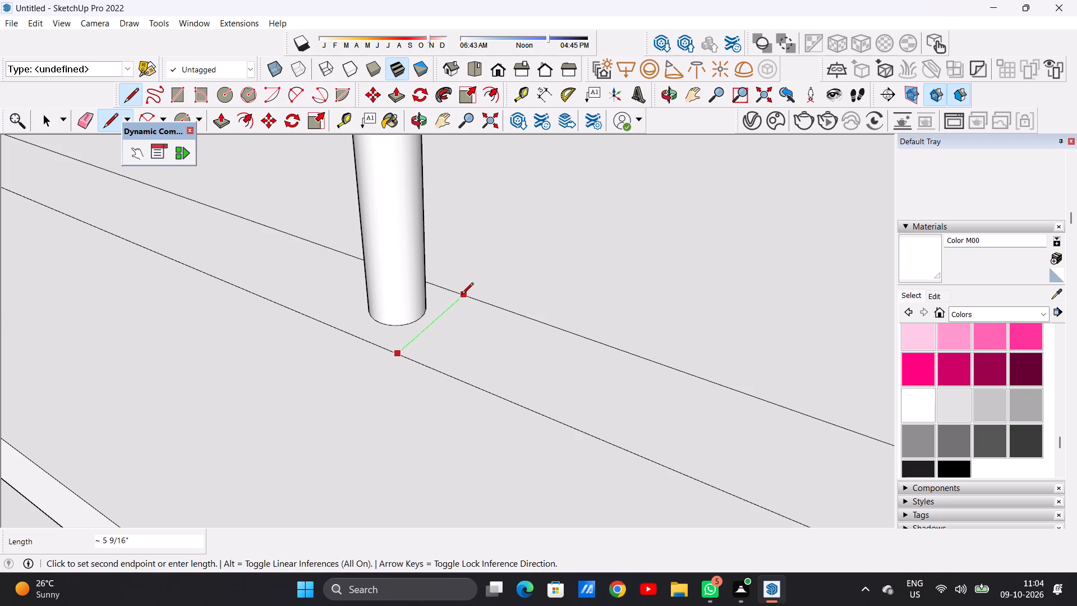
{"action": "key", "text": "space"}
{"action": "key", "text": "l"}
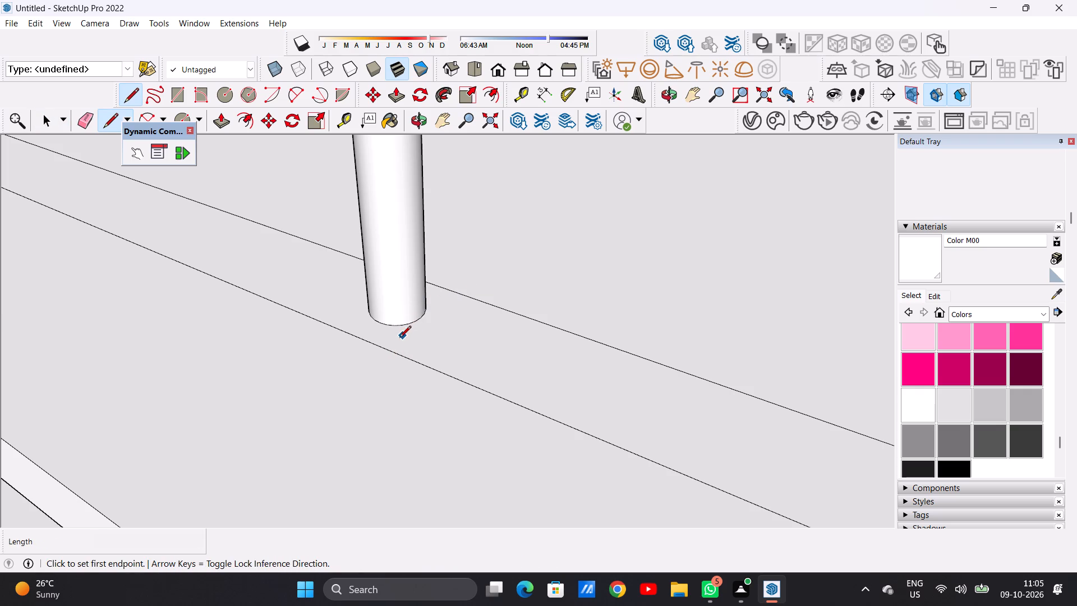
{"action": "left_click", "coordinate": [389, 348]}
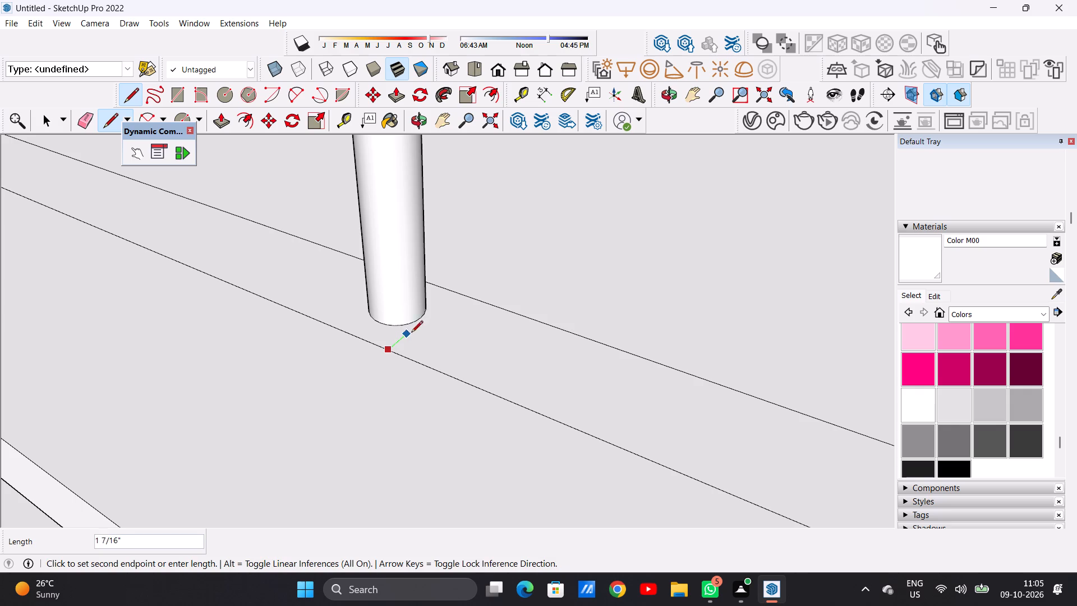
{"action": "left_click", "coordinate": [457, 291]}
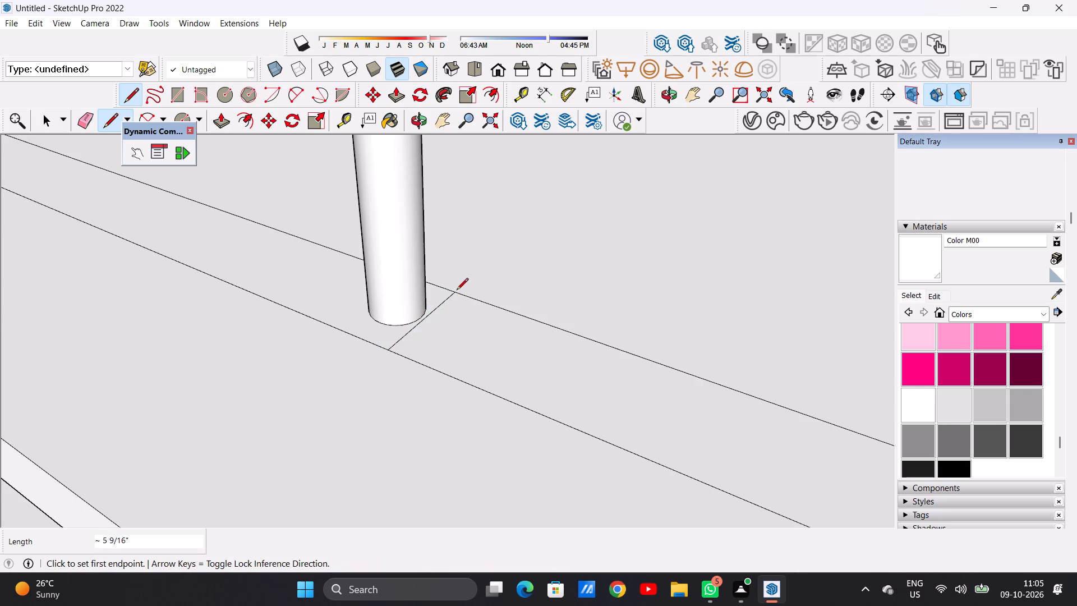
Draw a matching line of about 5 9/16" across the floor strip on the post's other side, towards the central block.
{"action": "scroll", "coordinate": [441, 341], "scroll_direction": "down", "scroll_amount": 6}
{"action": "middle_click_drag", "start_coordinate": [390, 336], "coordinate": [652, 356]}
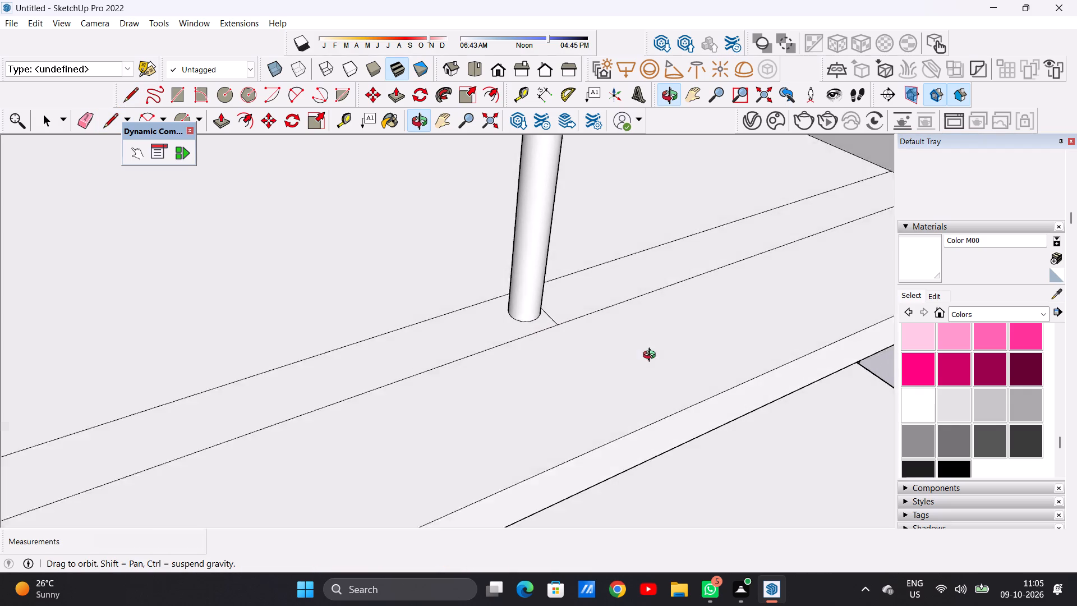
{"action": "middle_click_drag", "start_coordinate": [652, 356], "coordinate": [656, 365]}
{"action": "scroll", "coordinate": [494, 307], "scroll_direction": "up", "scroll_amount": 5}
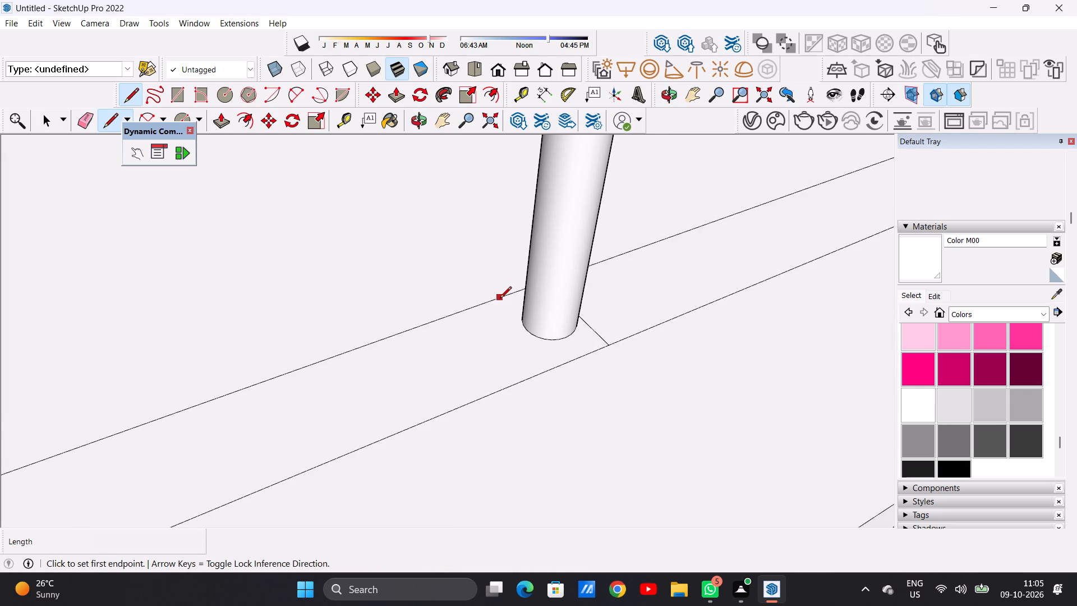
{"action": "left_click", "coordinate": [500, 297]}
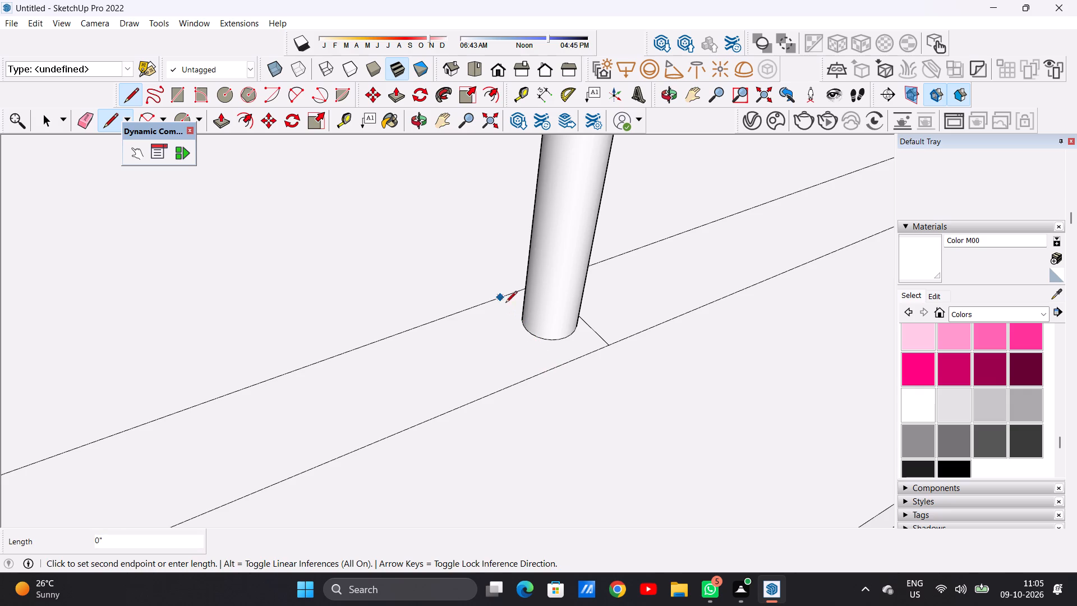
{"action": "scroll", "coordinate": [500, 305], "scroll_direction": "up", "scroll_amount": 5}
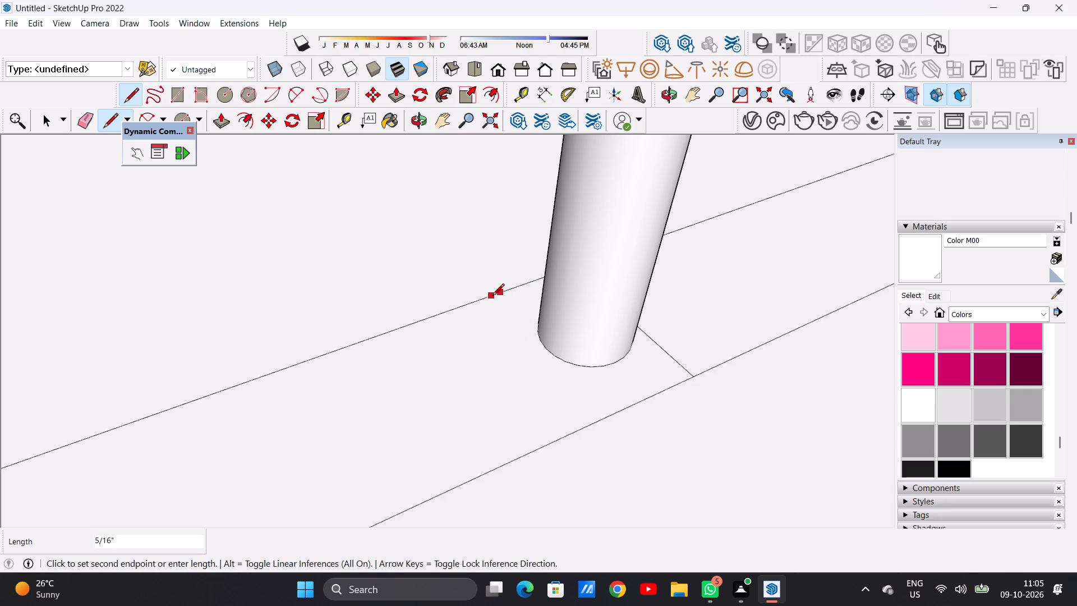
{"action": "key", "text": "space"}
{"action": "type", "text": "L"}
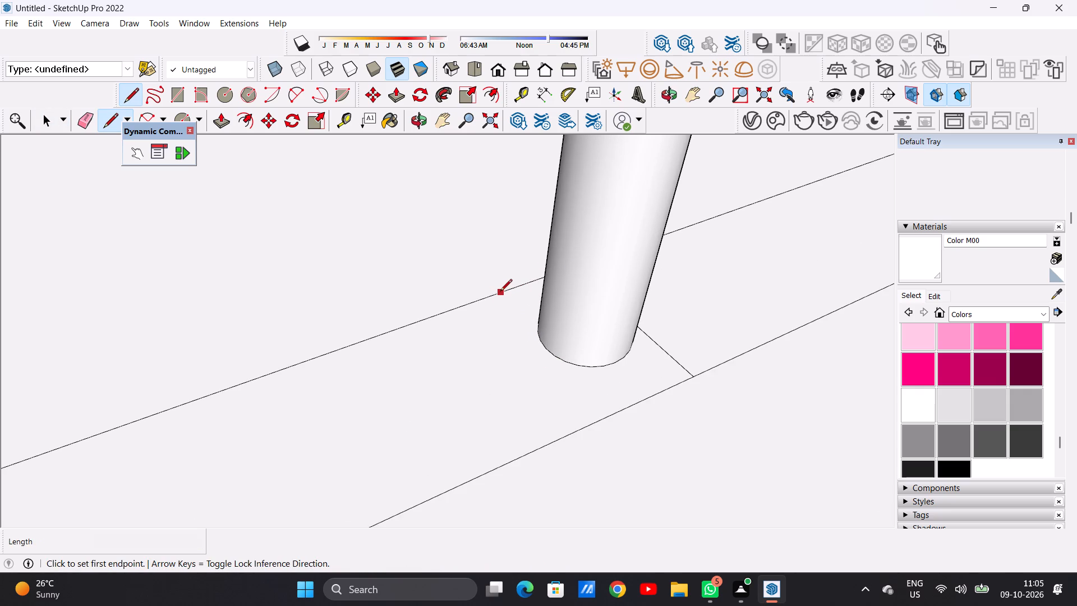
{"action": "left_click", "coordinate": [500, 292]}
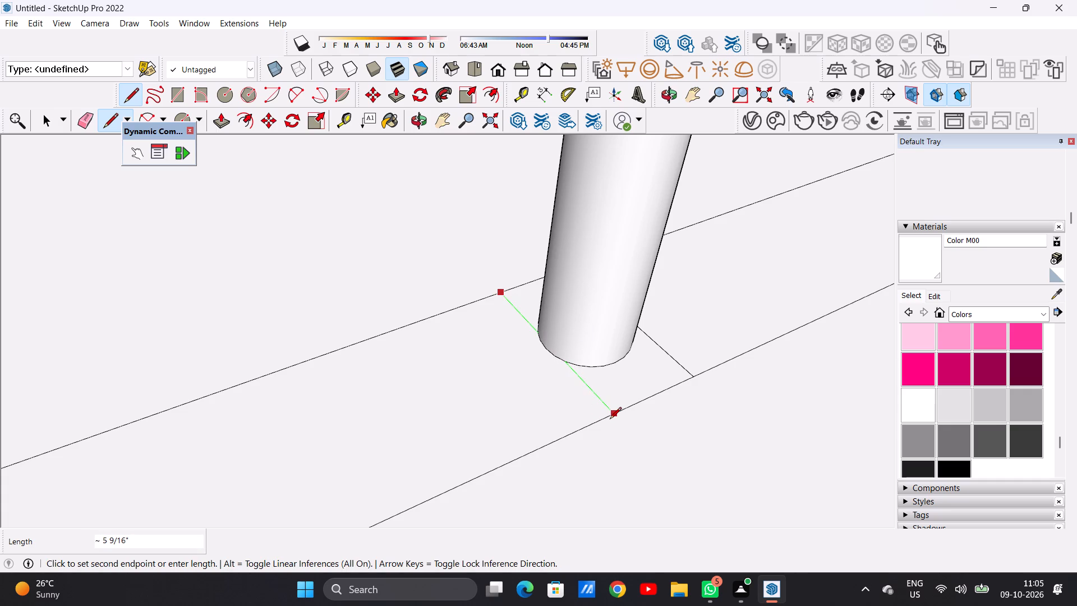
{"action": "left_click", "coordinate": [610, 420]}
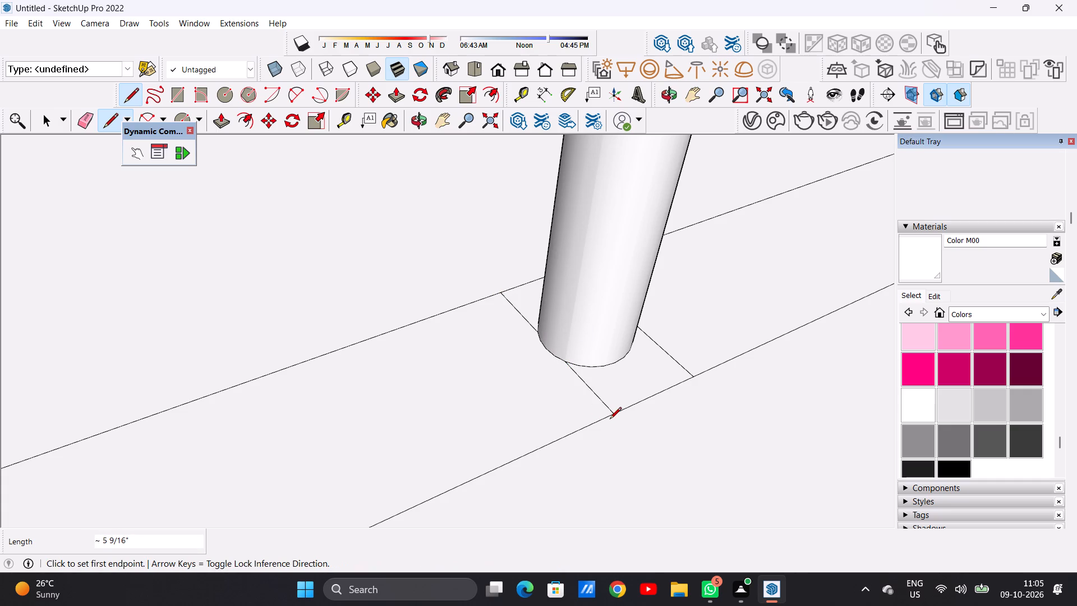
{"action": "key", "text": "space"}
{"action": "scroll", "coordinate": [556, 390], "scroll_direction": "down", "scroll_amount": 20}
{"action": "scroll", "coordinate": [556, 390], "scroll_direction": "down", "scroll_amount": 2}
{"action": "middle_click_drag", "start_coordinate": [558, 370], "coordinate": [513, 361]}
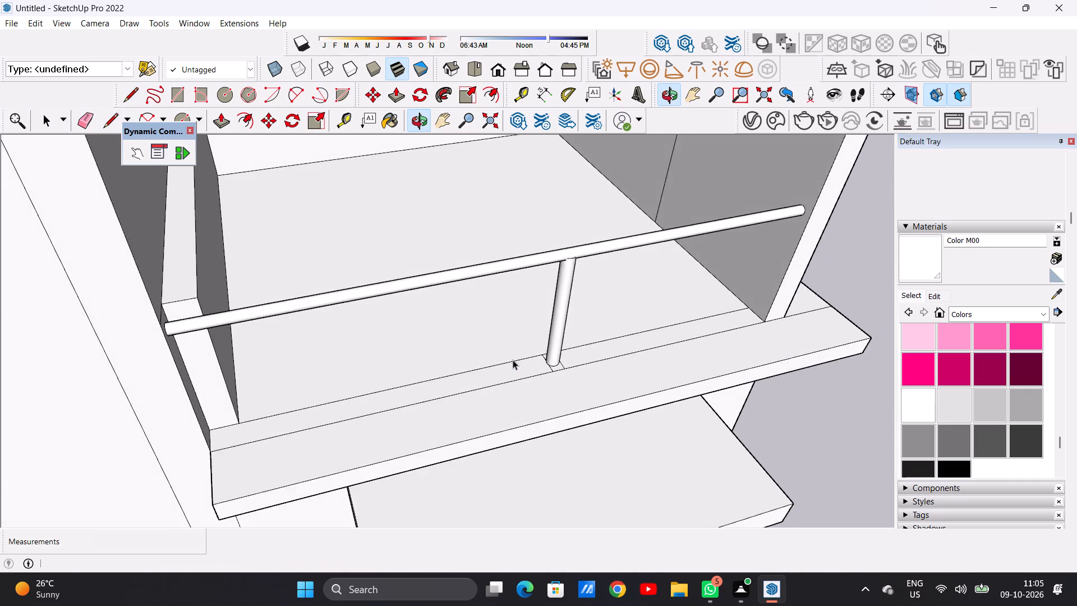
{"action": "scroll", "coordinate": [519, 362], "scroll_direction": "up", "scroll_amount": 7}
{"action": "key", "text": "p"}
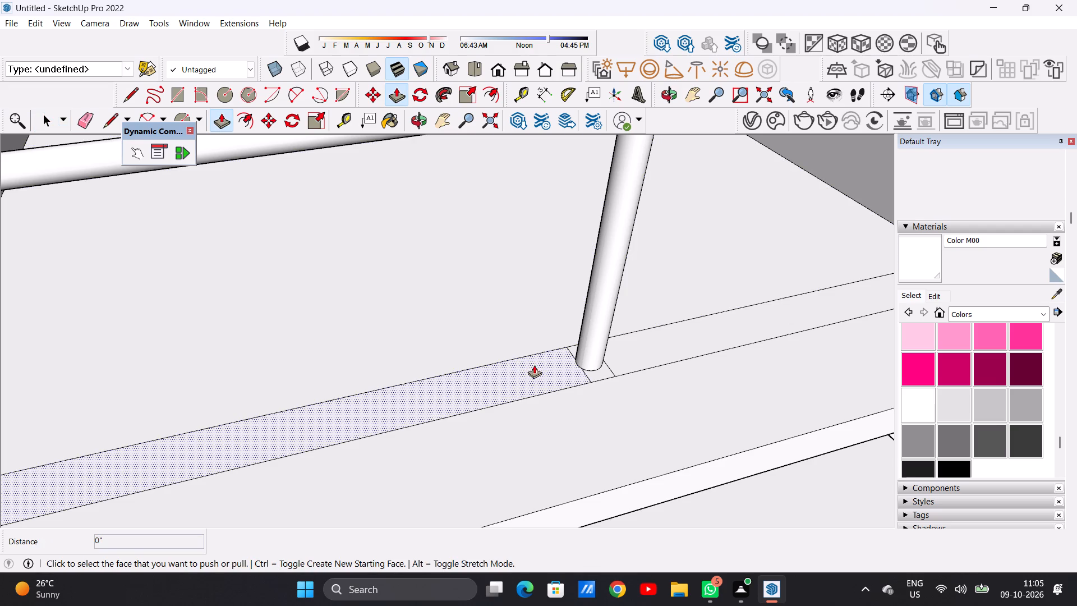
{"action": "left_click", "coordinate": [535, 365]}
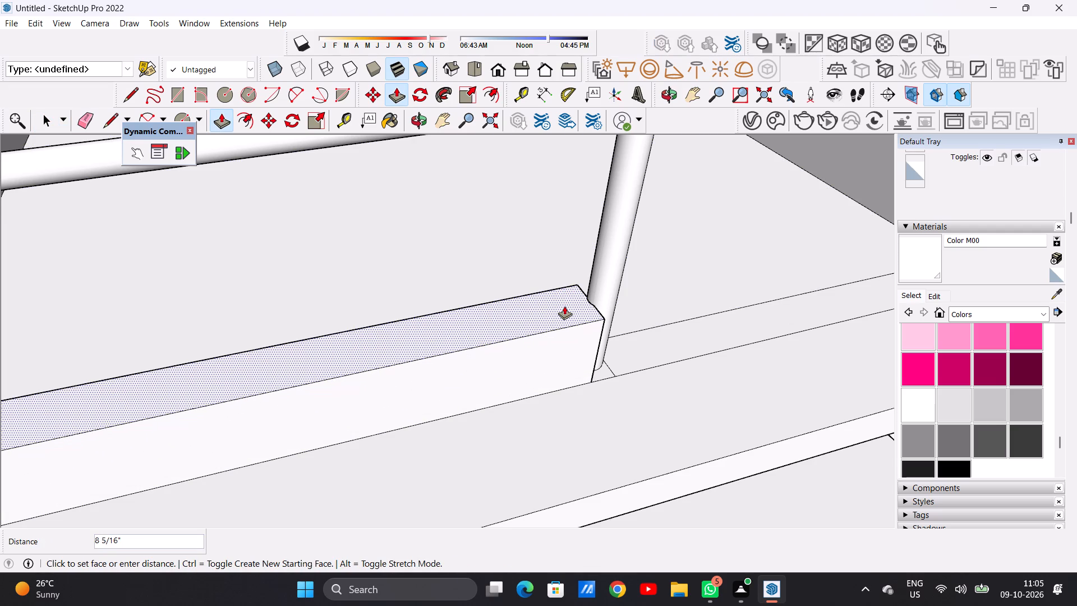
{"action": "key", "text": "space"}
Erase the leftover line on the terrace slab between the foot of the outer wall and the slab's outer edge.
{"action": "scroll", "coordinate": [623, 340], "scroll_direction": "down", "scroll_amount": 14}
{"action": "middle_click_drag", "start_coordinate": [582, 344], "coordinate": [454, 332]}
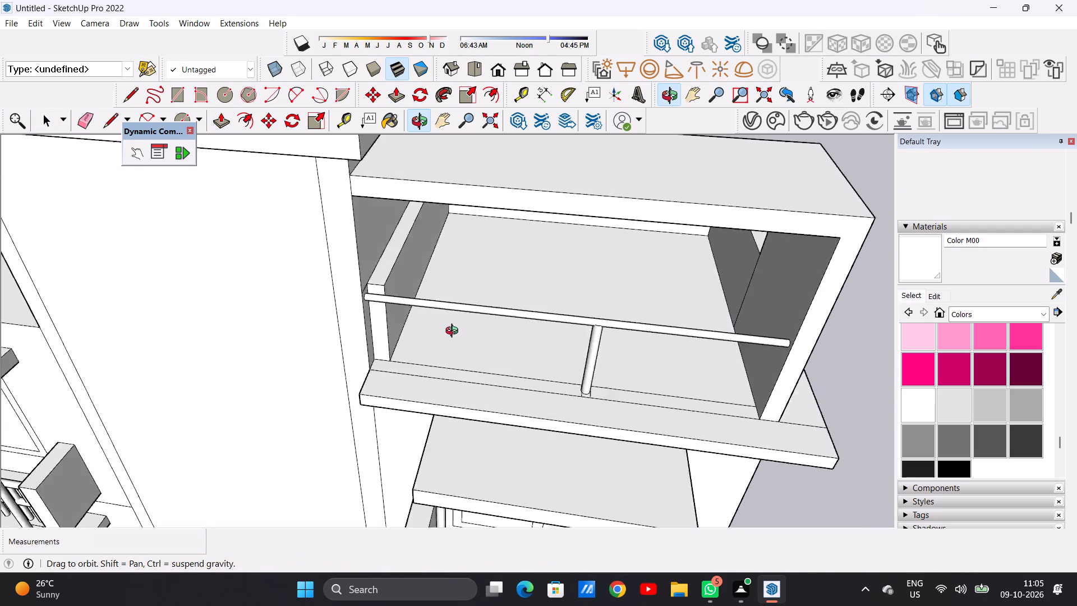
{"action": "middle_click_drag", "start_coordinate": [454, 332], "coordinate": [480, 305]}
{"action": "scroll", "coordinate": [679, 351], "scroll_direction": "up", "scroll_amount": 6}
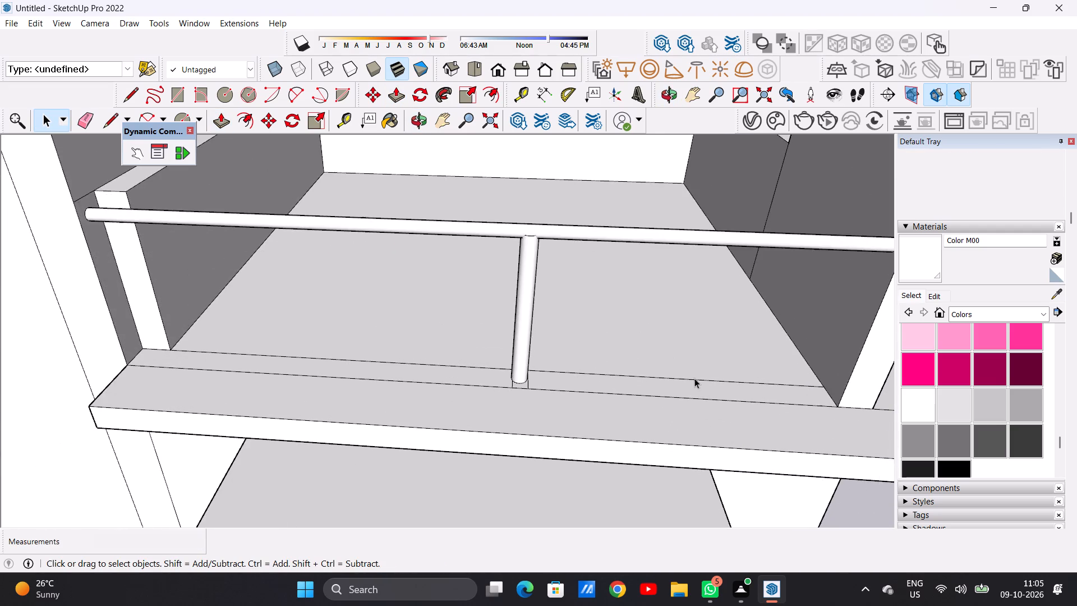
{"action": "scroll", "coordinate": [565, 375], "scroll_direction": "down", "scroll_amount": 9}
{"action": "middle_click_drag", "start_coordinate": [577, 359], "coordinate": [585, 299]}
{"action": "scroll", "coordinate": [687, 334], "scroll_direction": "up", "scroll_amount": 6}
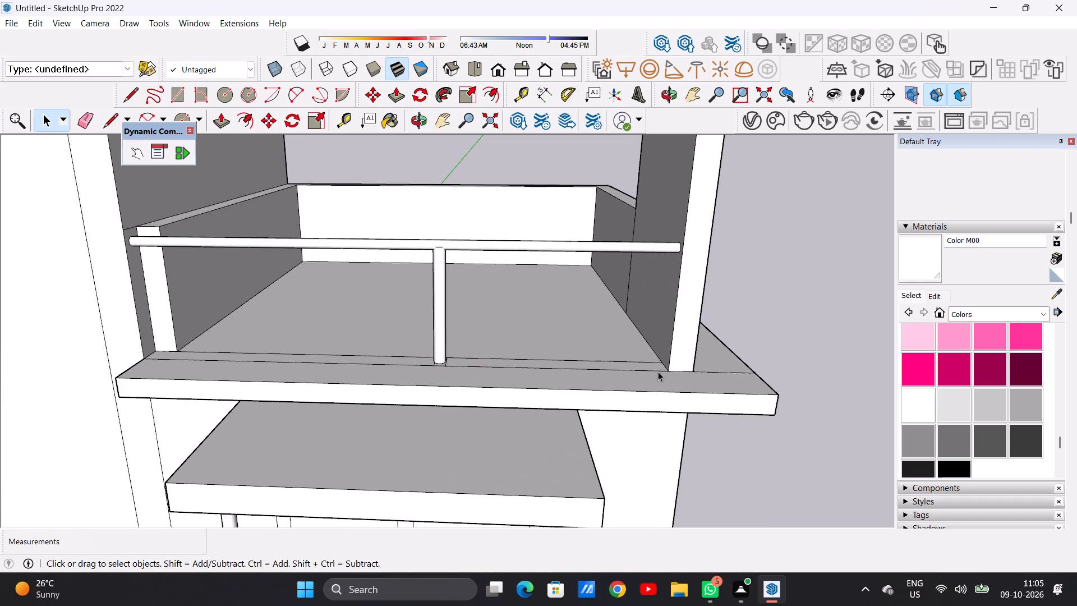
{"action": "middle_click_drag", "start_coordinate": [647, 366], "coordinate": [634, 431]}
{"action": "scroll", "coordinate": [623, 353], "scroll_direction": "down", "scroll_amount": 8}
{"action": "scroll", "coordinate": [682, 379], "scroll_direction": "up", "scroll_amount": 3}
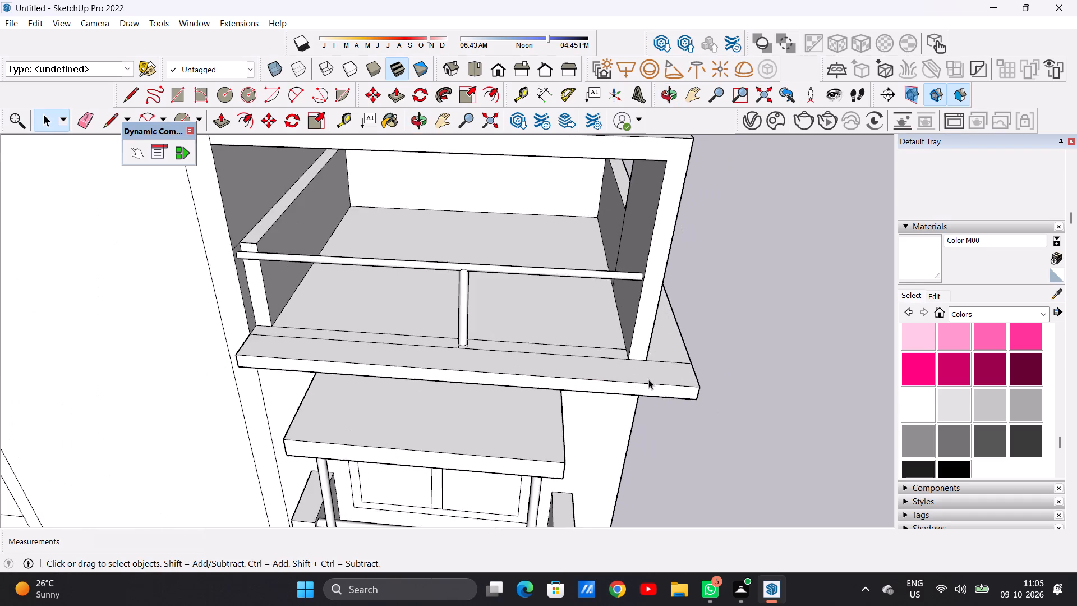
{"action": "scroll", "coordinate": [648, 379], "scroll_direction": "up", "scroll_amount": 9}
{"action": "key", "text": "e"}
{"action": "left_click_drag", "start_coordinate": [656, 338], "coordinate": [660, 350]}
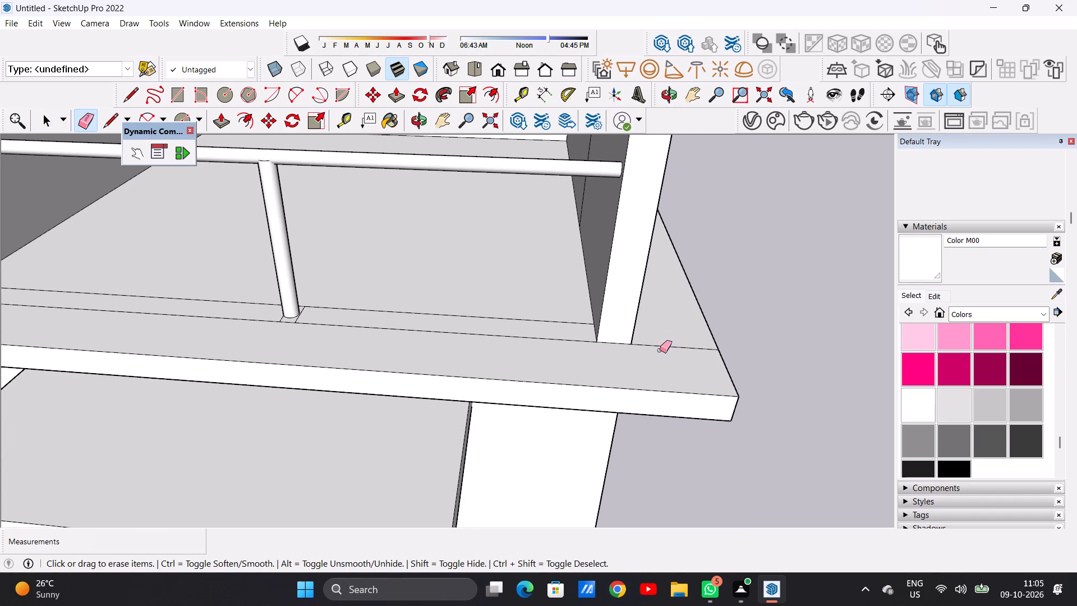
{"action": "left_click_drag", "start_coordinate": [660, 350], "coordinate": [660, 353]}
{"action": "scroll", "coordinate": [652, 369], "scroll_direction": "down", "scroll_amount": 5}
{"action": "scroll", "coordinate": [635, 361], "scroll_direction": "up", "scroll_amount": 2}
{"action": "key", "text": "space"}
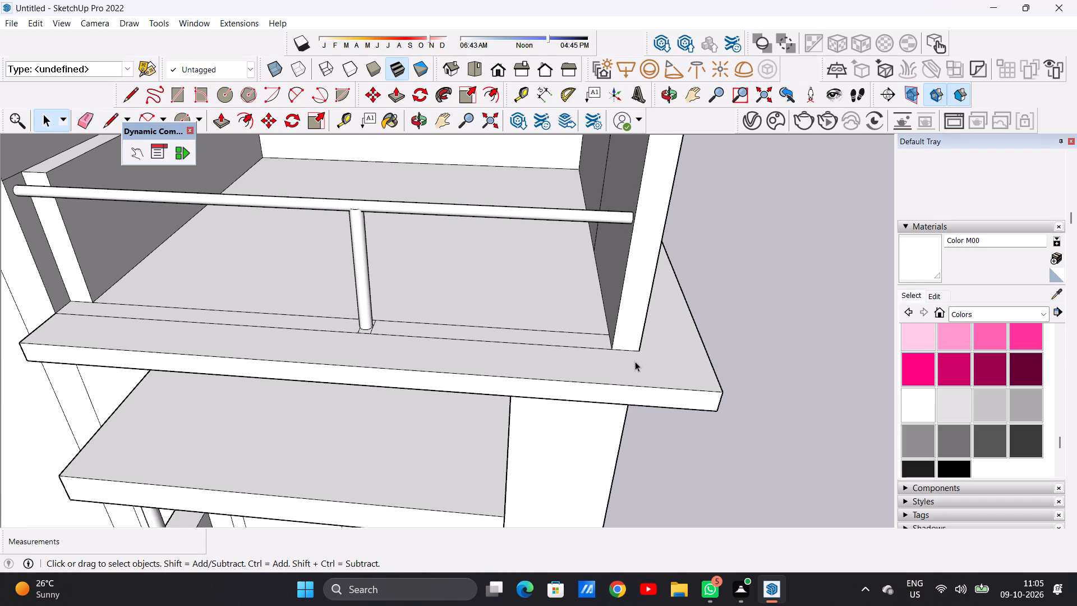
Extrude the floor strip between the post and the outer wall about 2' 1 1/4" upward as a solid panel beneath the handrail.
{"action": "key", "text": "p"}
{"action": "middle_click_drag", "start_coordinate": [535, 359], "coordinate": [544, 376]}
{"action": "scroll", "coordinate": [581, 337], "scroll_direction": "up", "scroll_amount": 3}
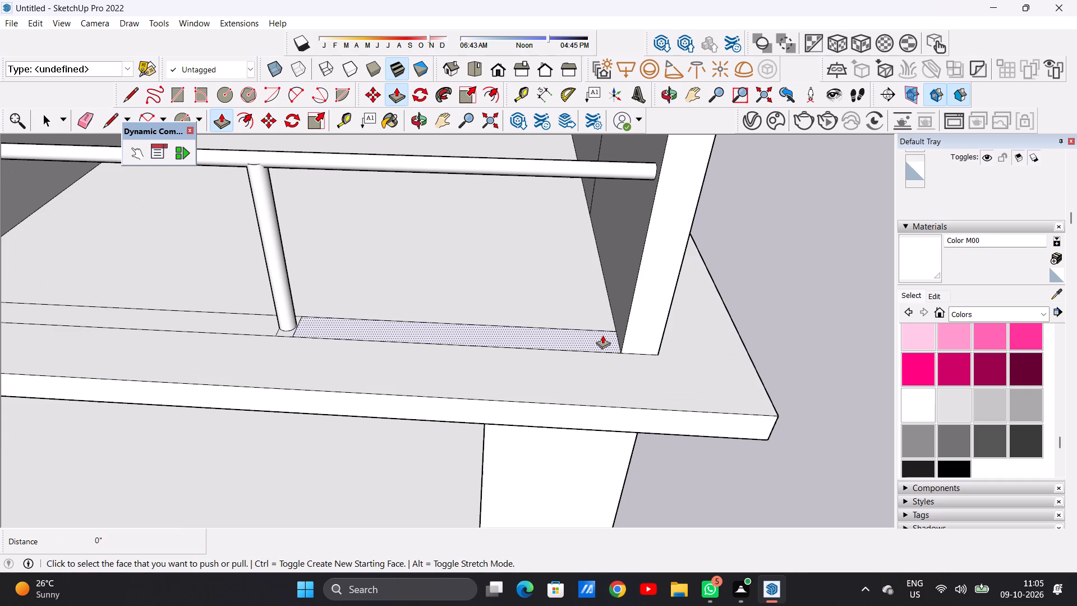
{"action": "left_click", "coordinate": [602, 335]}
{"action": "scroll", "coordinate": [604, 284], "scroll_direction": "down", "scroll_amount": 5}
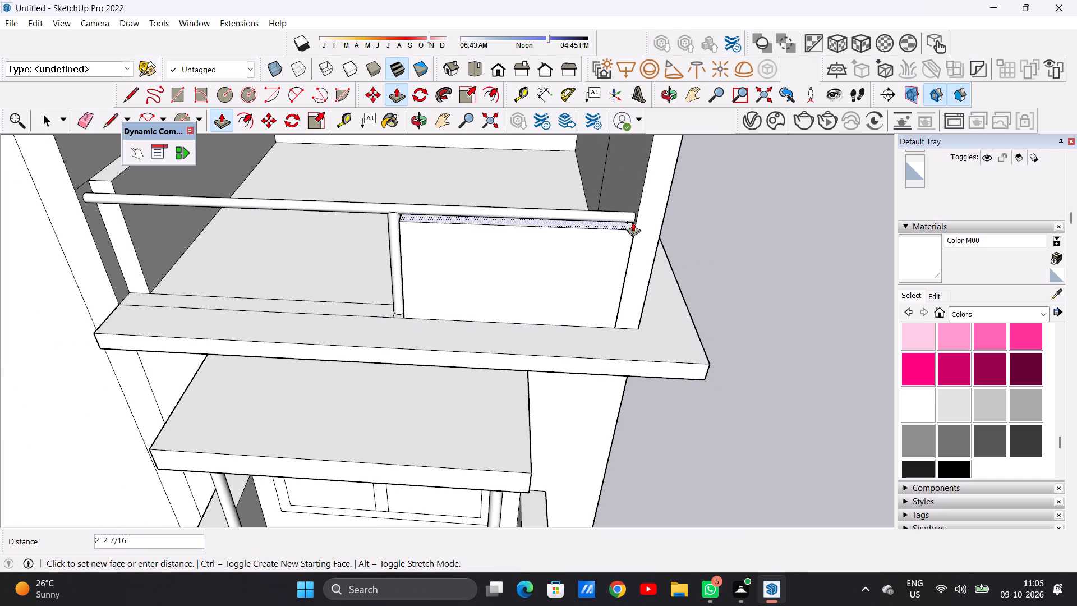
{"action": "left_click", "coordinate": [630, 227]}
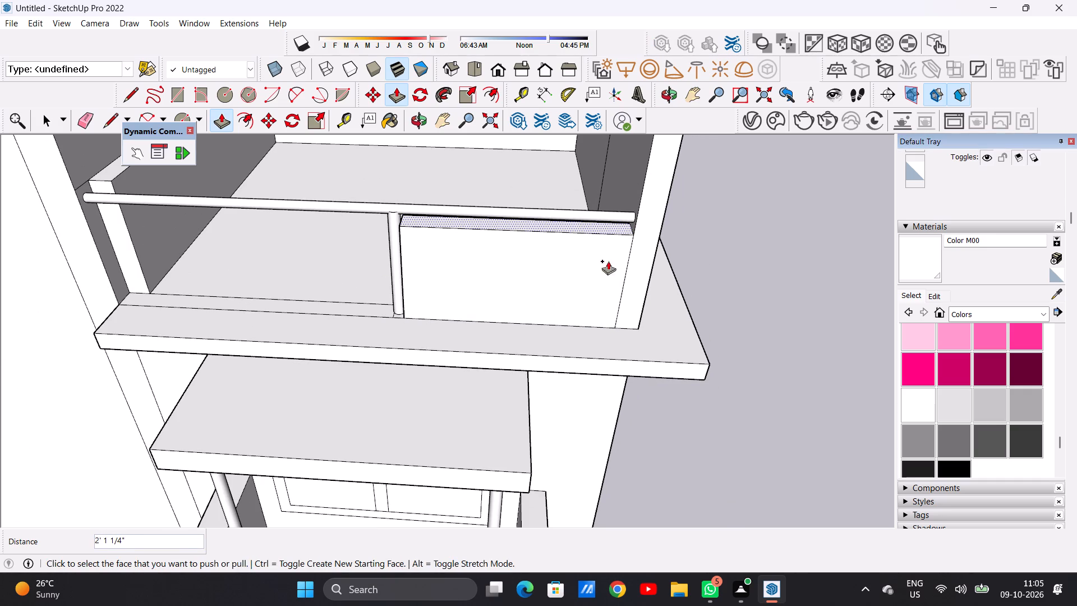
{"action": "middle_click_drag", "start_coordinate": [601, 284], "coordinate": [608, 223]}
{"action": "scroll", "coordinate": [616, 255], "scroll_direction": "down", "scroll_amount": 6}
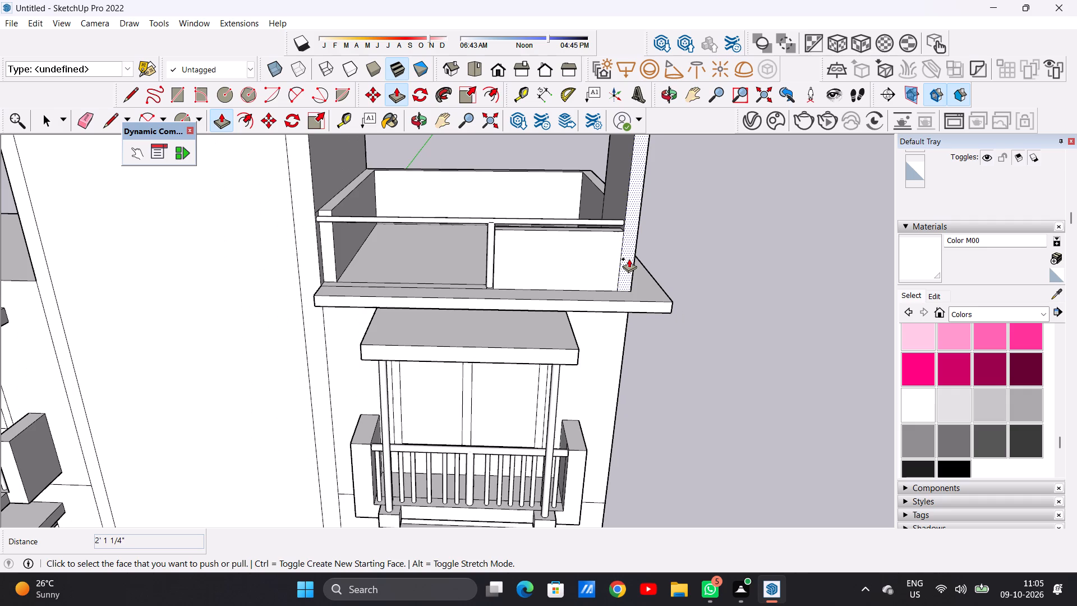
{"action": "scroll", "coordinate": [573, 238], "scroll_direction": "up", "scroll_amount": 3}
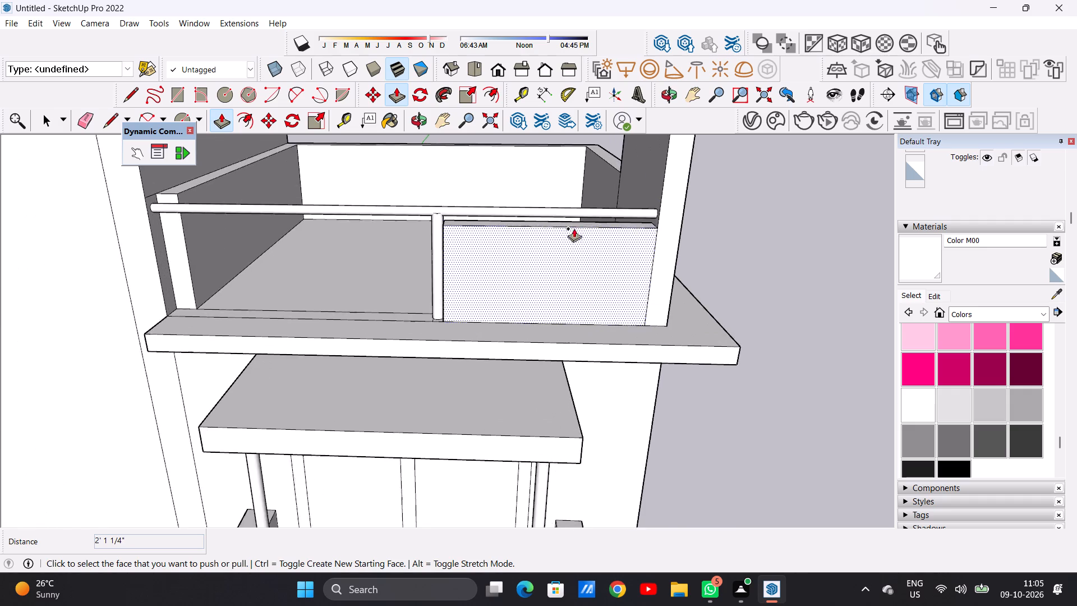
{"action": "scroll", "coordinate": [574, 228], "scroll_direction": "up", "scroll_amount": 6}
{"action": "scroll", "coordinate": [656, 219], "scroll_direction": "up", "scroll_amount": 5}
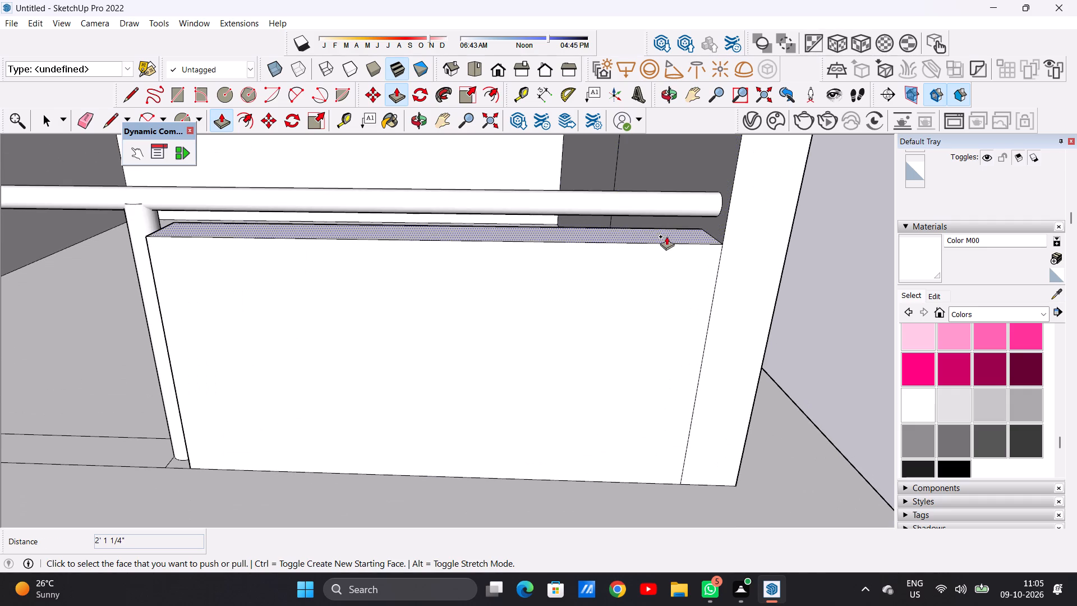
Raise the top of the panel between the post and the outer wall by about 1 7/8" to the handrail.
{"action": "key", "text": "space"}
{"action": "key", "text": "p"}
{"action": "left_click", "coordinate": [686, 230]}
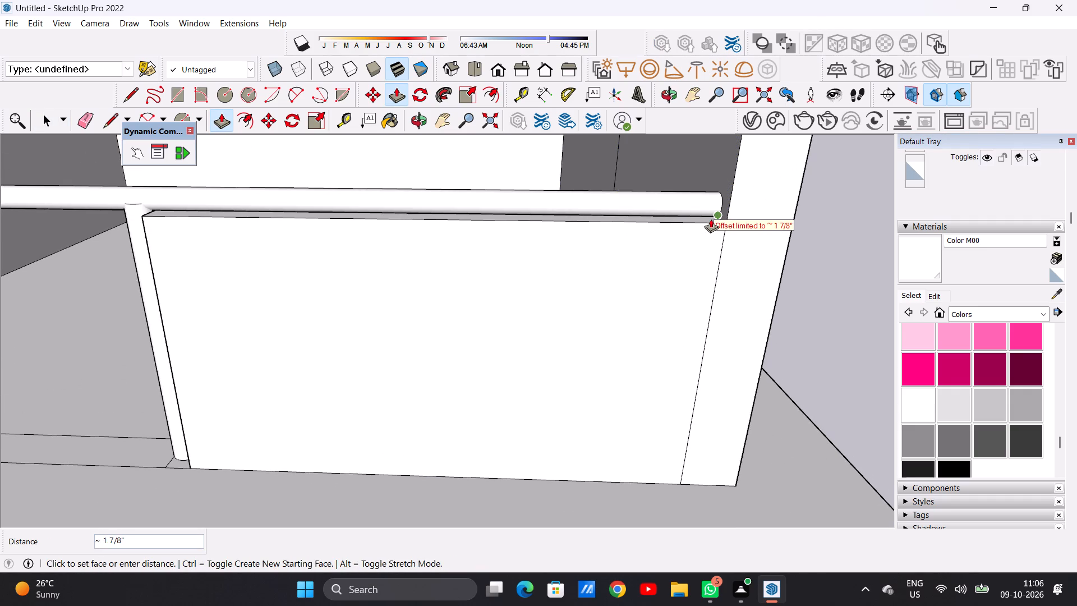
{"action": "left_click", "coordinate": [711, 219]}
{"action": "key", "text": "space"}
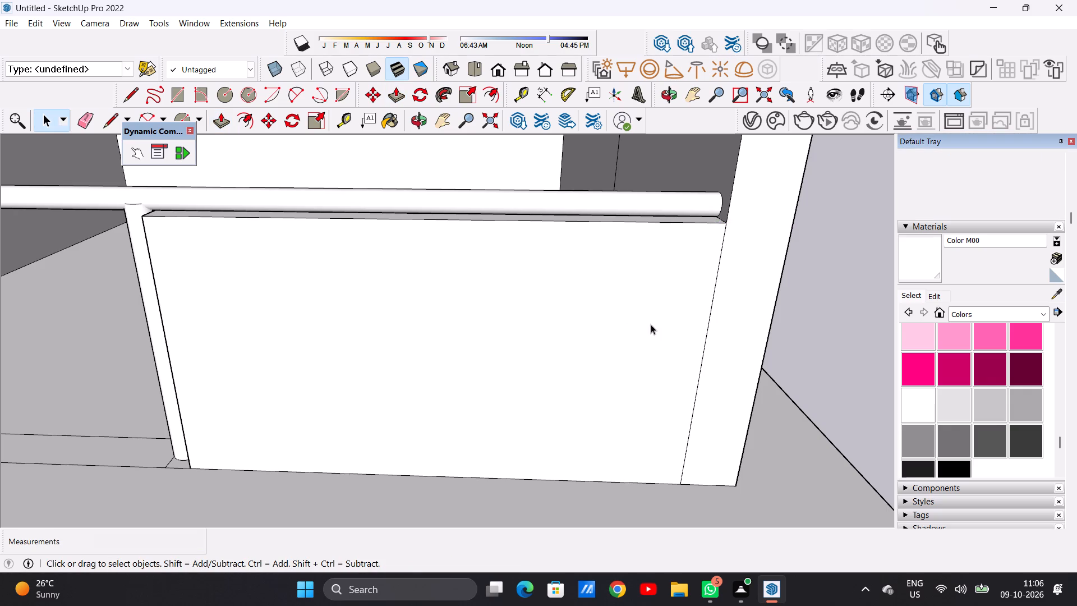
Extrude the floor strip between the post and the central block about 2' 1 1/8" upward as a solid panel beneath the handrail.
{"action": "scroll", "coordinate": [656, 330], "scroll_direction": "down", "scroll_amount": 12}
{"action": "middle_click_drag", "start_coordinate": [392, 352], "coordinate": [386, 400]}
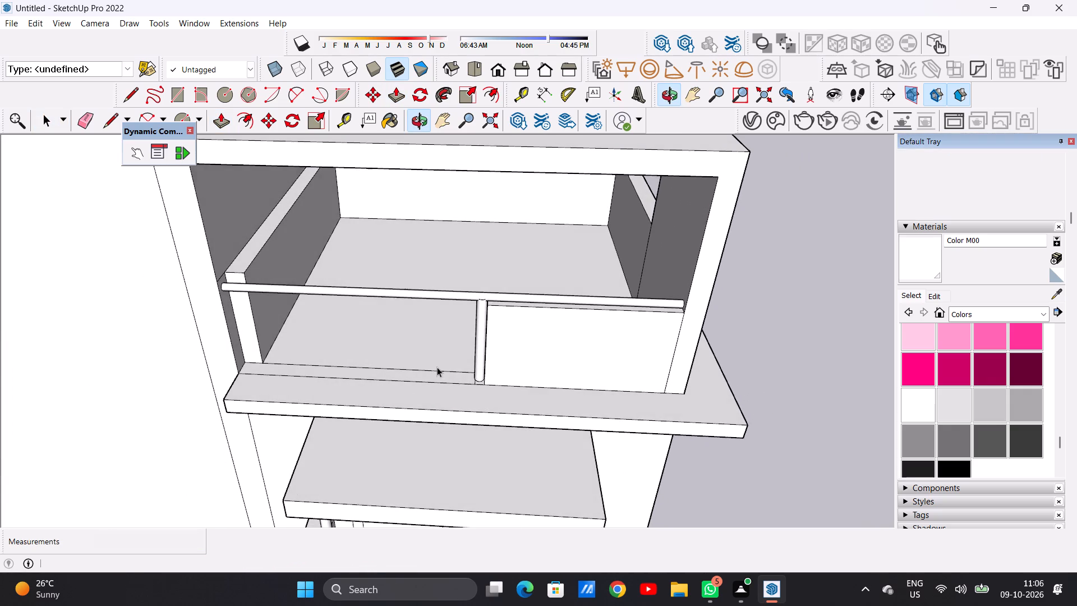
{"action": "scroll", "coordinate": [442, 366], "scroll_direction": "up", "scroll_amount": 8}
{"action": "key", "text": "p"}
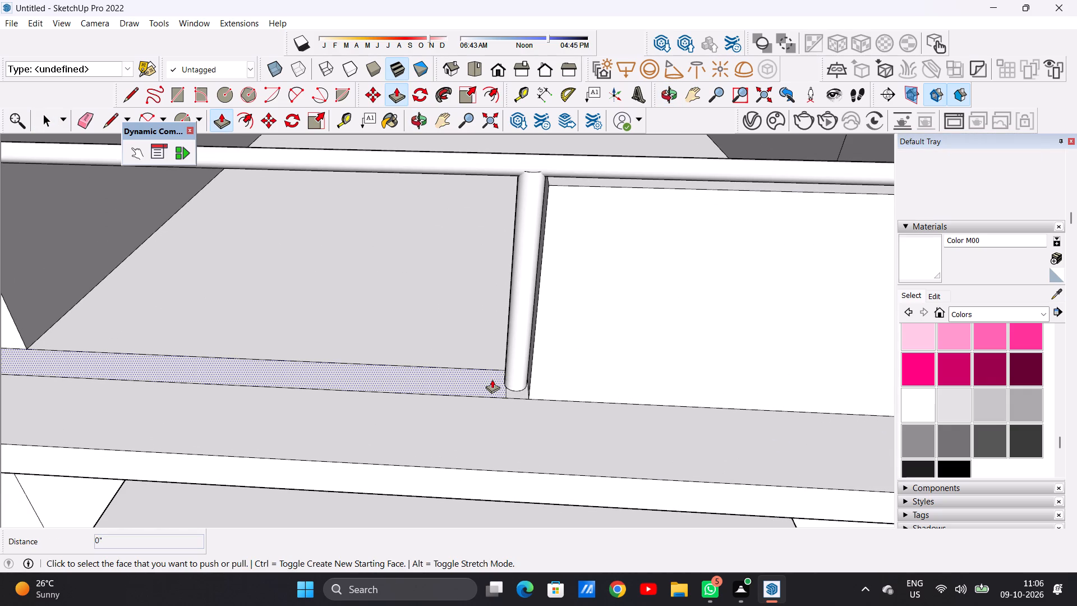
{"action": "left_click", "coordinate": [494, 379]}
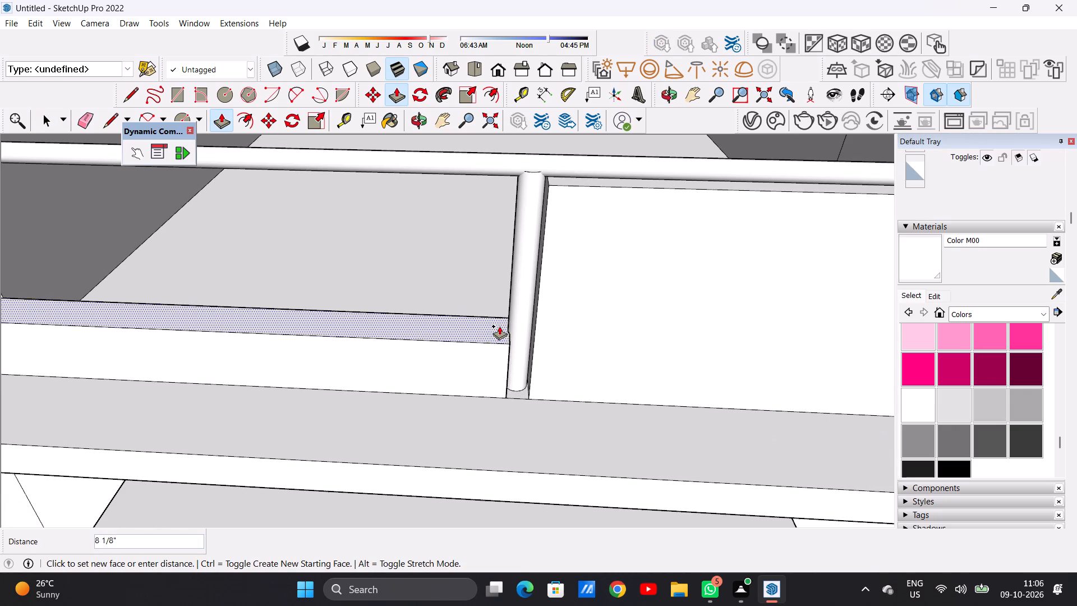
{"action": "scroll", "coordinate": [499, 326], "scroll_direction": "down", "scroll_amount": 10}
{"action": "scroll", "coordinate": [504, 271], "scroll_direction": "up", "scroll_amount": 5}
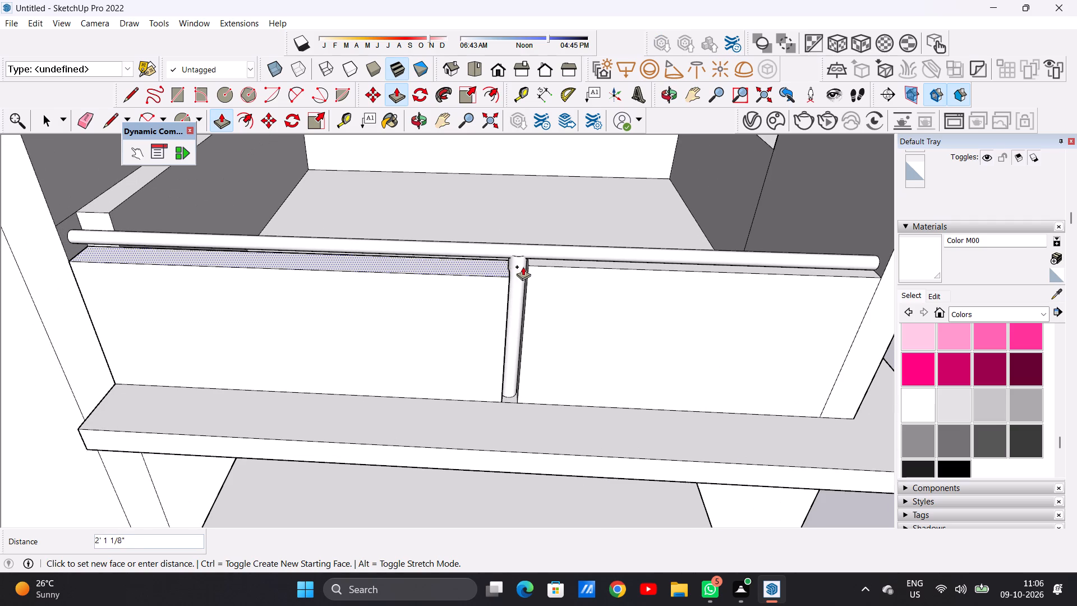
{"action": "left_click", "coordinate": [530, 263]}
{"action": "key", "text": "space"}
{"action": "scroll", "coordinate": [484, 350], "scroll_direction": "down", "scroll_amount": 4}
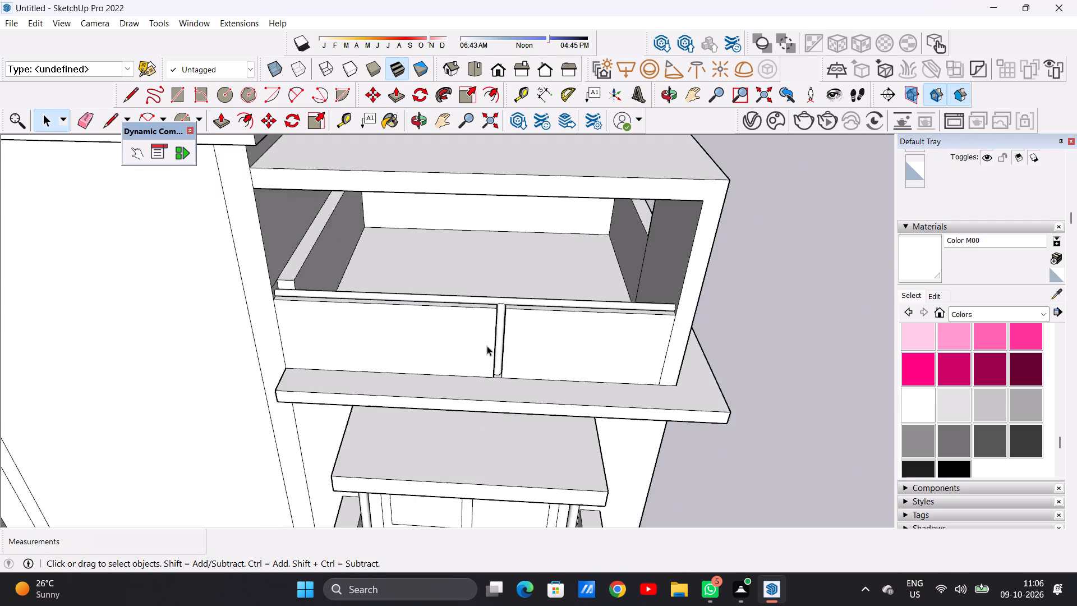
Undo the solid panels on both sides of the railing post, back to the open railing.
{"action": "scroll", "coordinate": [487, 346], "scroll_direction": "down", "scroll_amount": 7}
{"action": "middle_click_drag", "start_coordinate": [508, 323], "coordinate": [514, 228]}
{"action": "scroll", "coordinate": [519, 296], "scroll_direction": "down", "scroll_amount": 9}
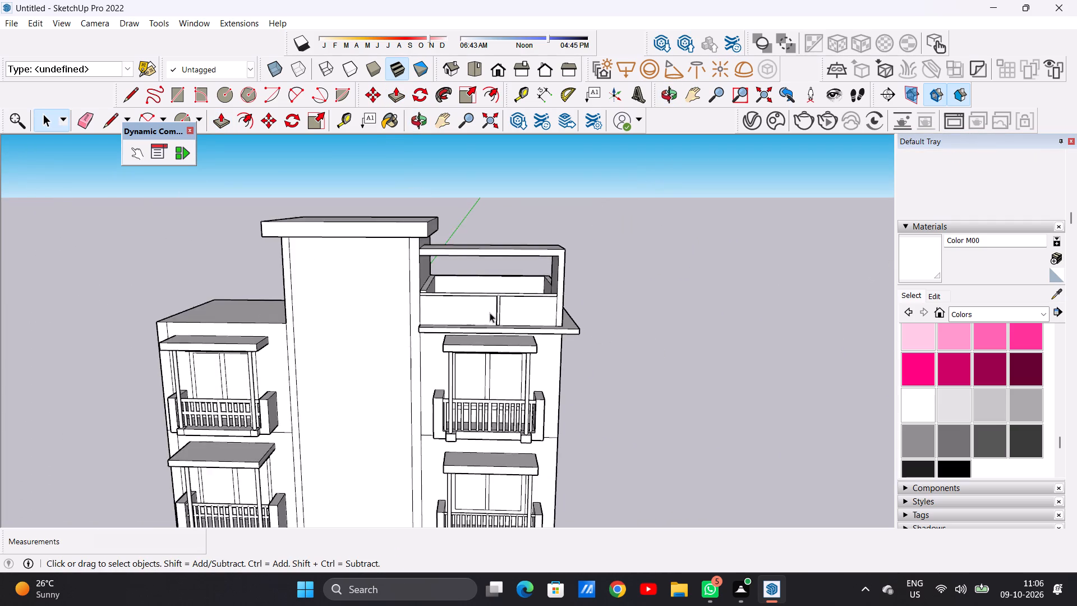
{"action": "scroll", "coordinate": [490, 313], "scroll_direction": "down", "scroll_amount": 2}
{"action": "scroll", "coordinate": [531, 310], "scroll_direction": "up", "scroll_amount": 5}
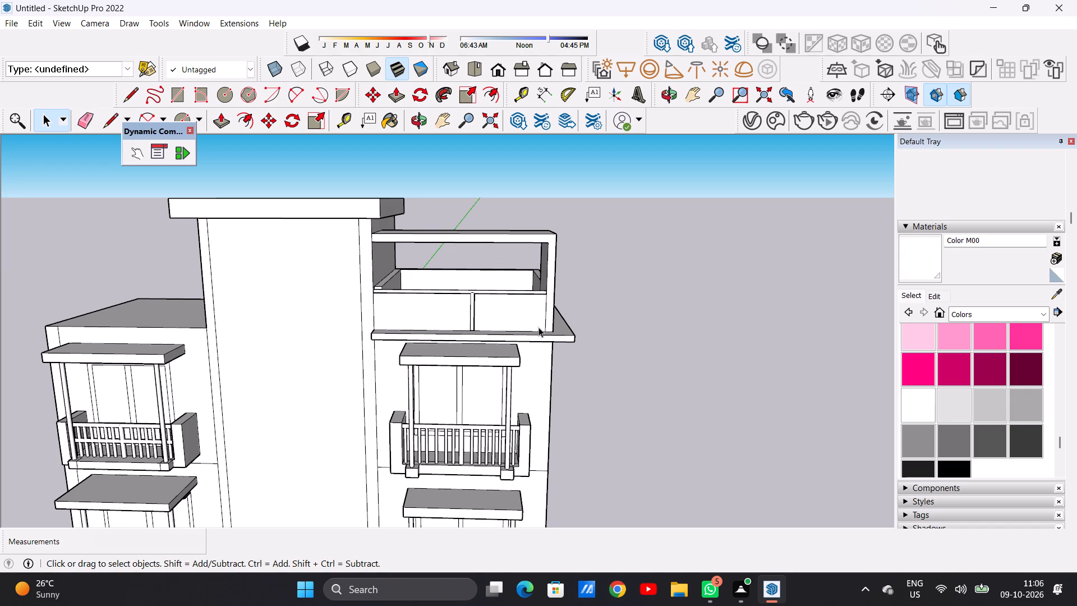
{"action": "scroll", "coordinate": [533, 327], "scroll_direction": "up", "scroll_amount": 4}
{"action": "middle_click_drag", "start_coordinate": [536, 313], "coordinate": [523, 345]}
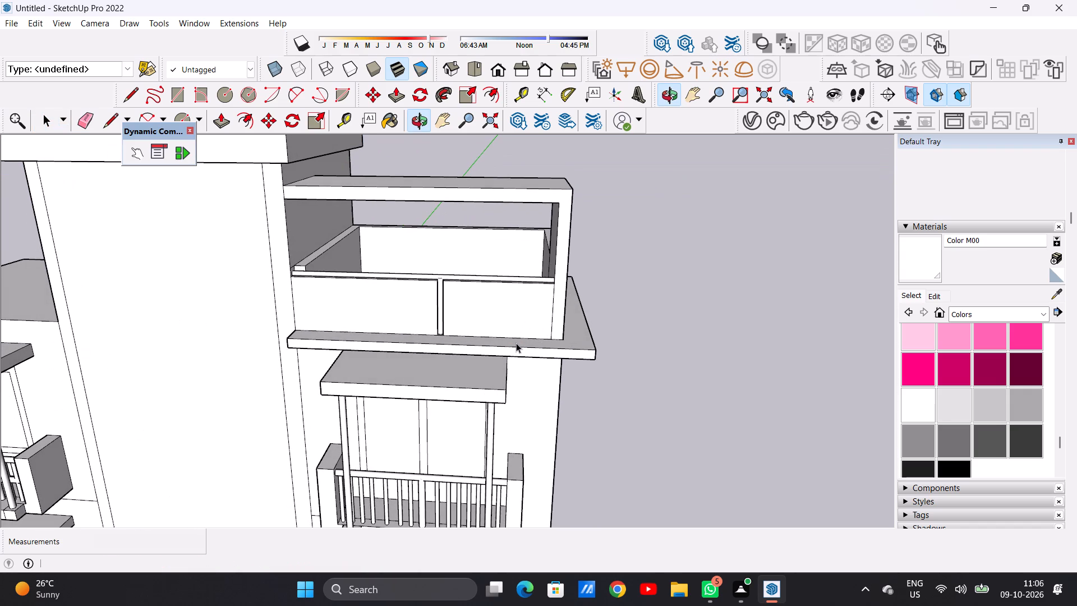
{"action": "key", "text": "ctrl+z"}
{"action": "key", "text": "ctrl+z"}
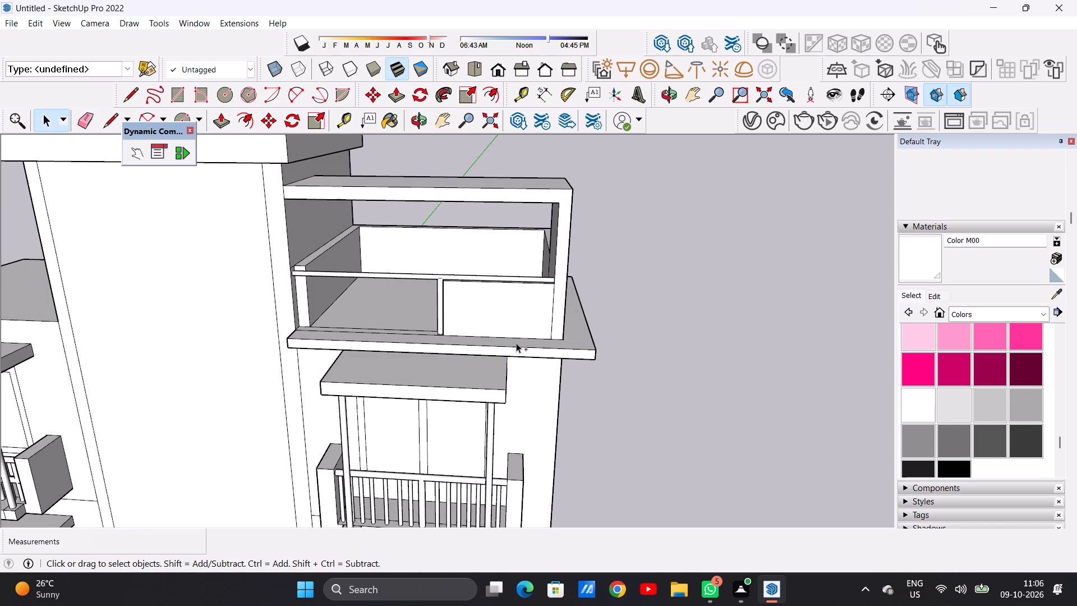
{"action": "key", "text": "ctrl+z"}
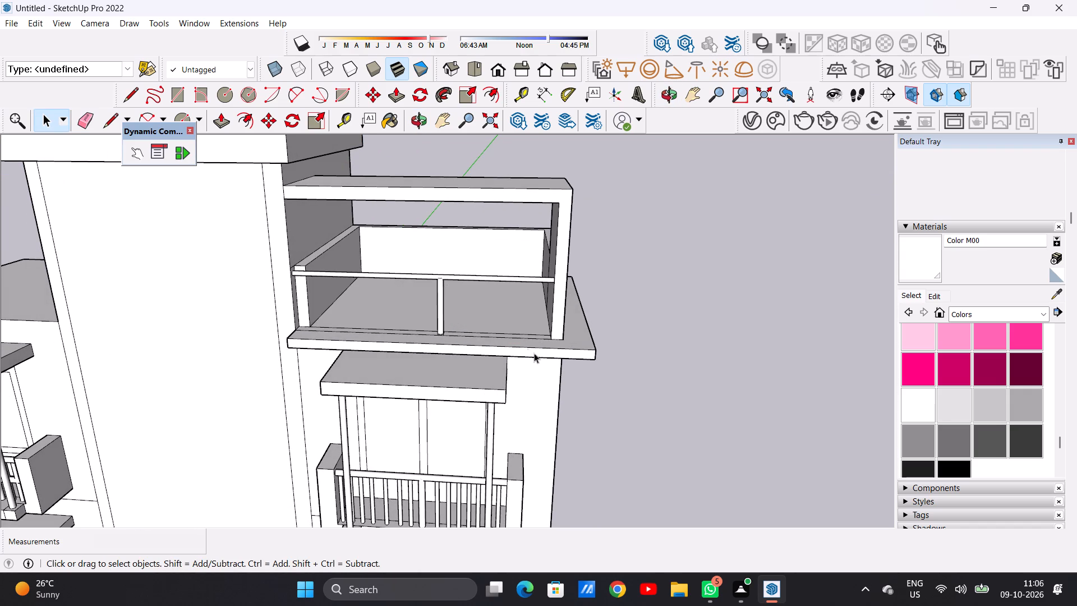
Draw a 1" radius circle on the narrow floor strip, close to the inner face of the outer wall.
{"action": "key", "text": "space"}
{"action": "middle_click_drag", "start_coordinate": [536, 330], "coordinate": [549, 396]}
{"action": "scroll", "coordinate": [541, 349], "scroll_direction": "up", "scroll_amount": 12}
{"action": "middle_click_drag", "start_coordinate": [563, 340], "coordinate": [565, 376]}
{"action": "scroll", "coordinate": [562, 348], "scroll_direction": "up", "scroll_amount": 2}
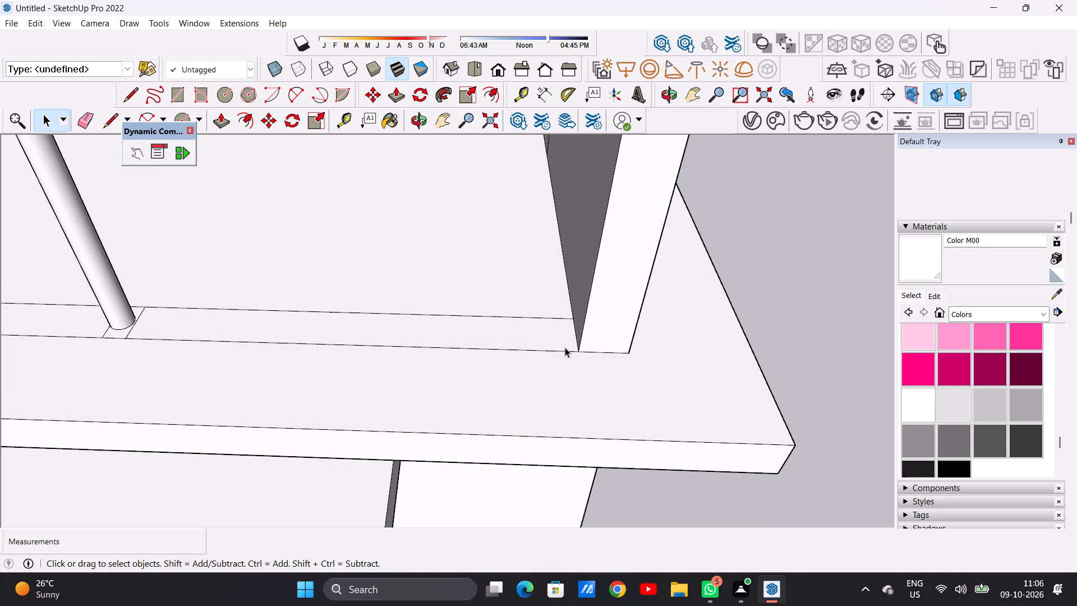
{"action": "key", "text": "c"}
{"action": "scroll", "coordinate": [558, 339], "scroll_direction": "up", "scroll_amount": 5}
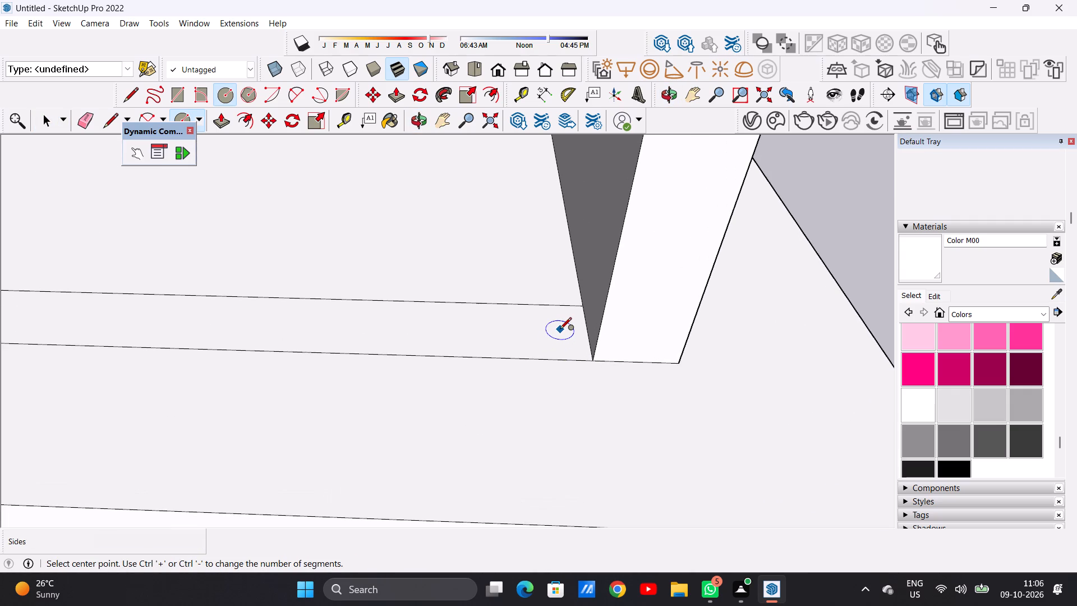
{"action": "left_click", "coordinate": [555, 328]}
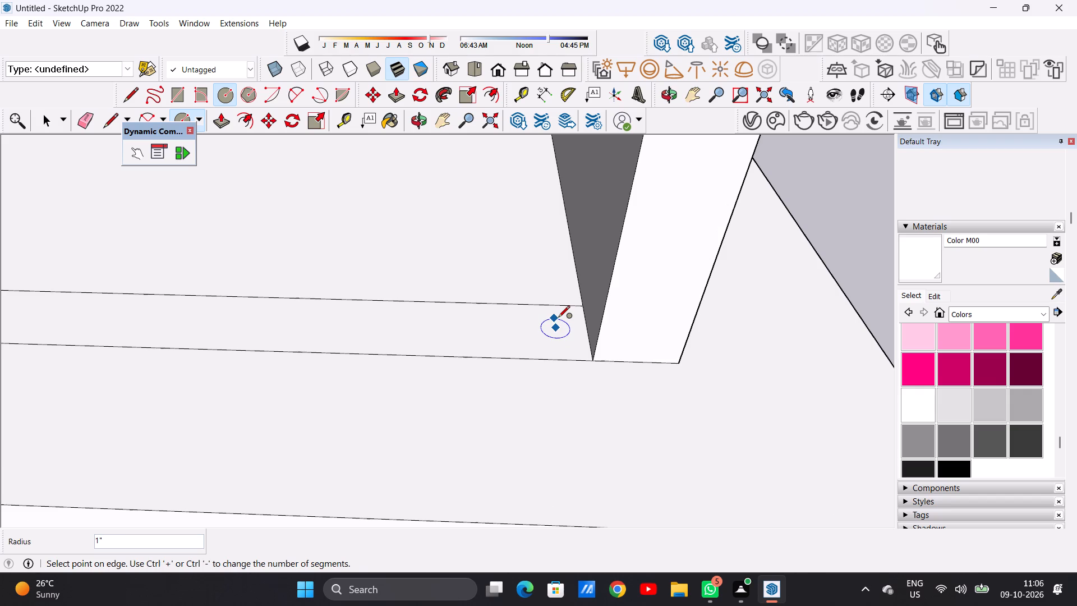
{"action": "left_click", "coordinate": [558, 318]}
{"action": "key", "text": "space"}
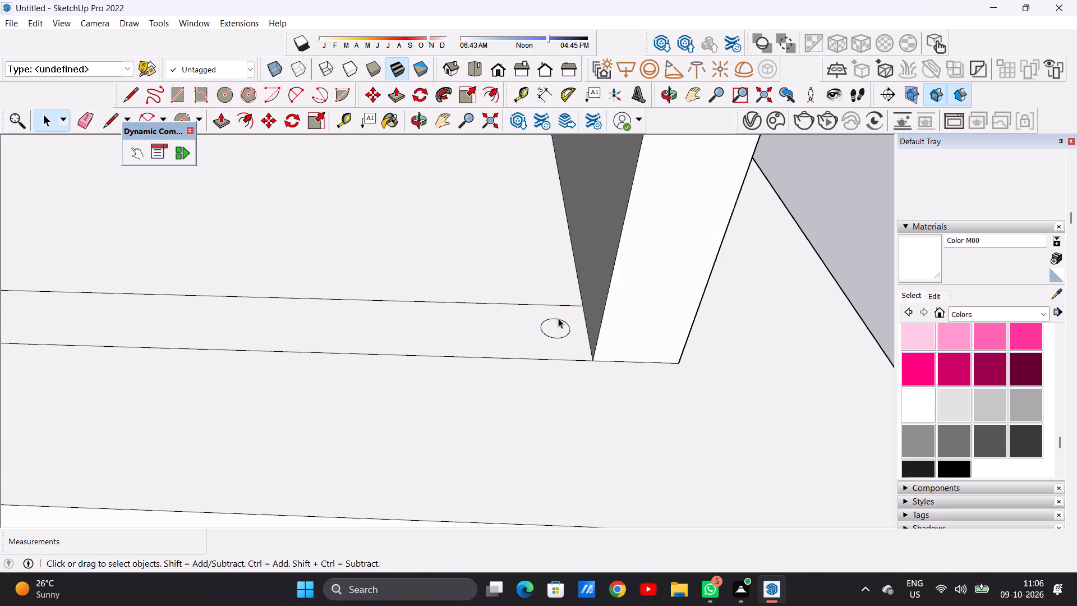
Extrude the circle beside the outer wall about 2' 3 1/2" upward into the handrail as an end post.
{"action": "key", "text": "p"}
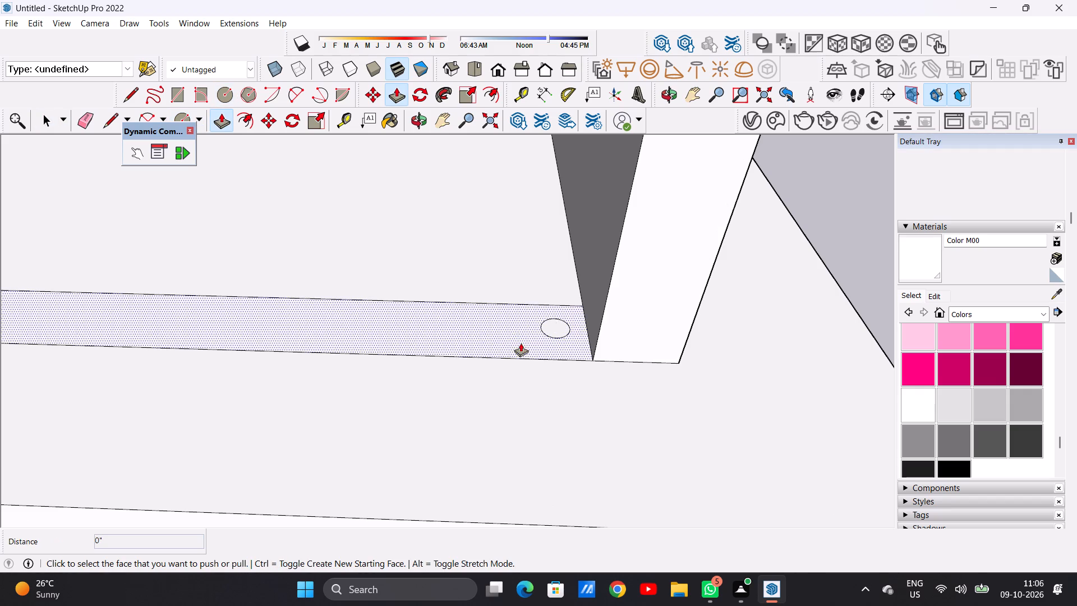
{"action": "left_click", "coordinate": [560, 326]}
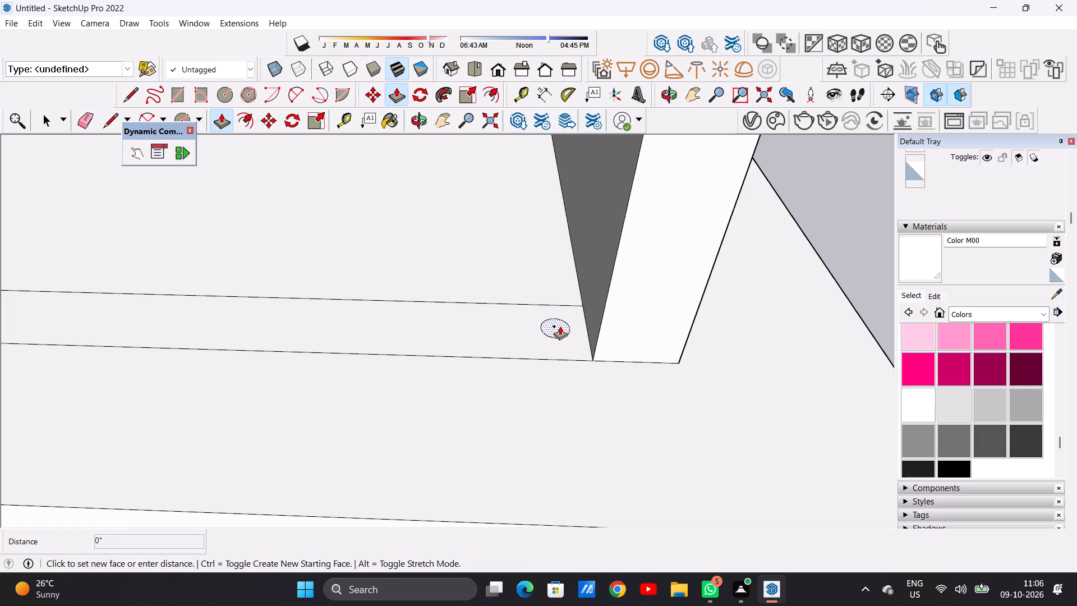
{"action": "scroll", "coordinate": [568, 279], "scroll_direction": "down", "scroll_amount": 13}
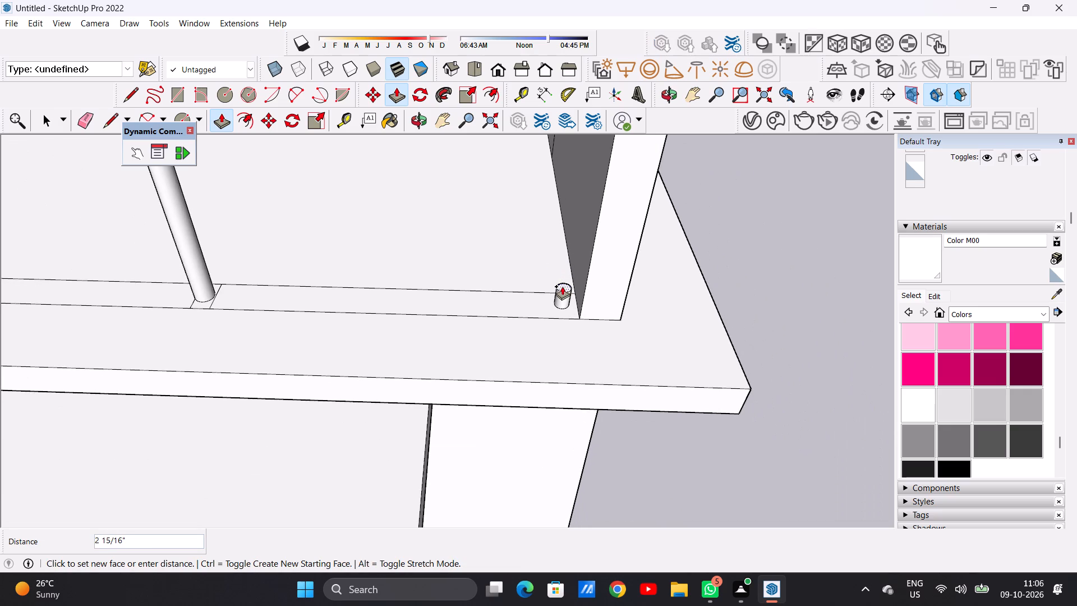
{"action": "scroll", "coordinate": [560, 297], "scroll_direction": "down", "scroll_amount": 11}
{"action": "middle_click_drag", "start_coordinate": [565, 265], "coordinate": [560, 232]}
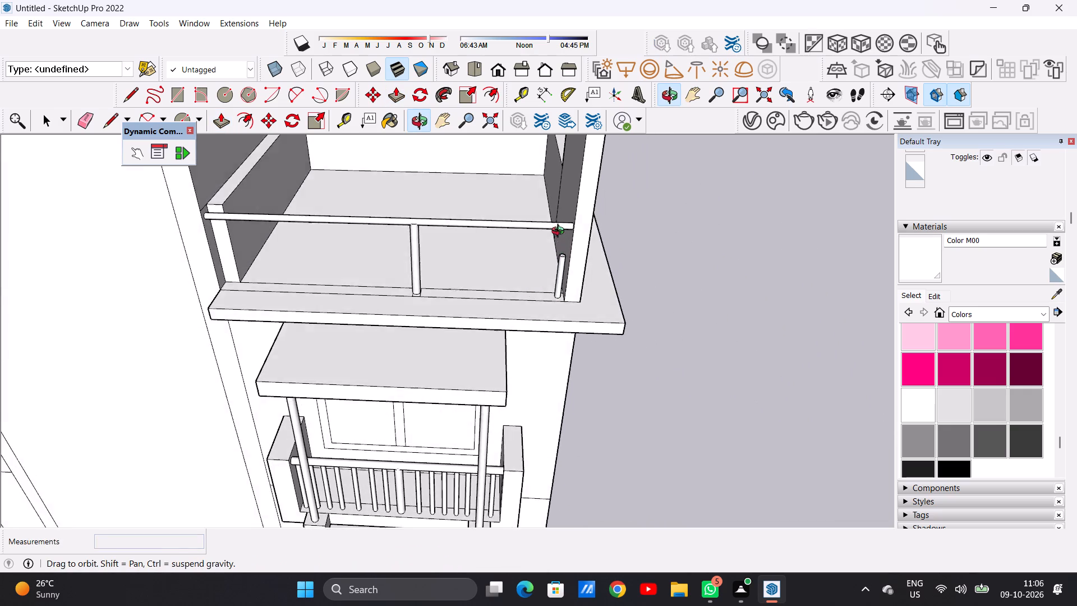
{"action": "middle_click_drag", "start_coordinate": [560, 232], "coordinate": [567, 212]}
{"action": "scroll", "coordinate": [567, 205], "scroll_direction": "up", "scroll_amount": 20}
{"action": "scroll", "coordinate": [567, 205], "scroll_direction": "up", "scroll_amount": 2}
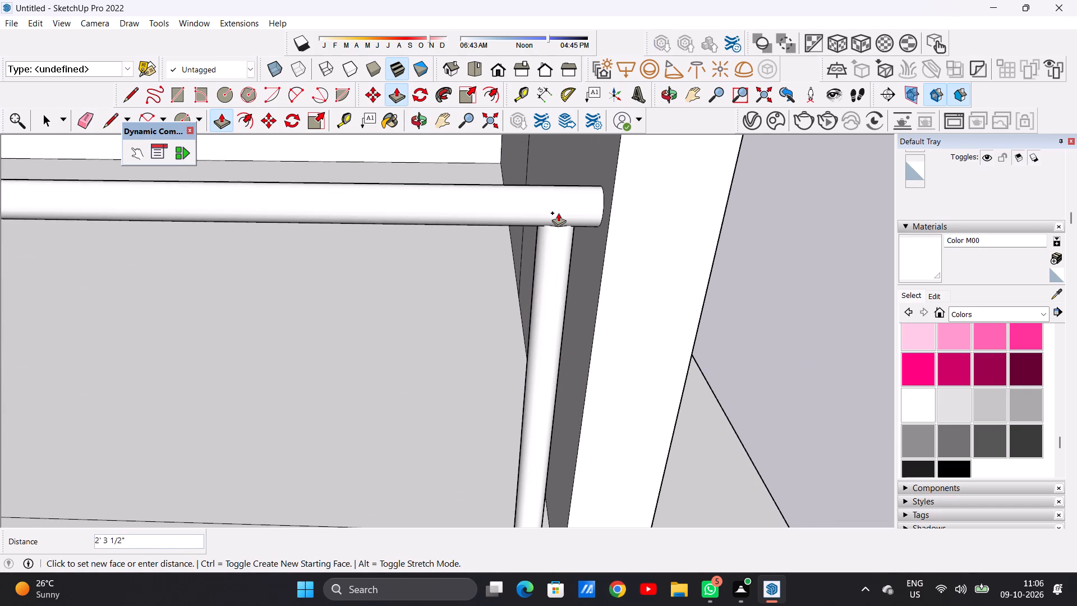
{"action": "left_click", "coordinate": [559, 210]}
{"action": "key", "text": "space"}
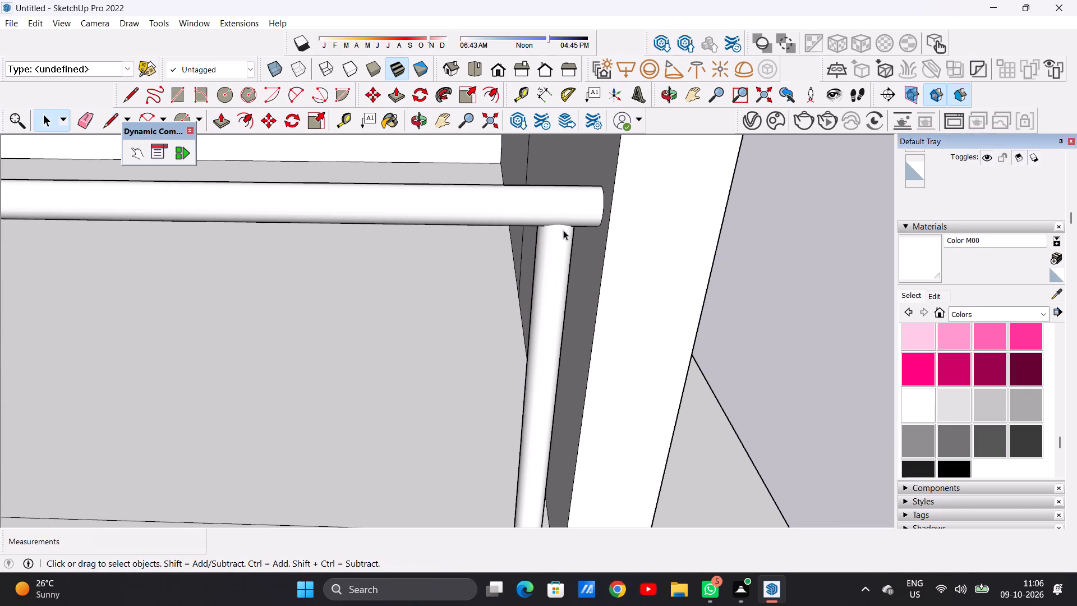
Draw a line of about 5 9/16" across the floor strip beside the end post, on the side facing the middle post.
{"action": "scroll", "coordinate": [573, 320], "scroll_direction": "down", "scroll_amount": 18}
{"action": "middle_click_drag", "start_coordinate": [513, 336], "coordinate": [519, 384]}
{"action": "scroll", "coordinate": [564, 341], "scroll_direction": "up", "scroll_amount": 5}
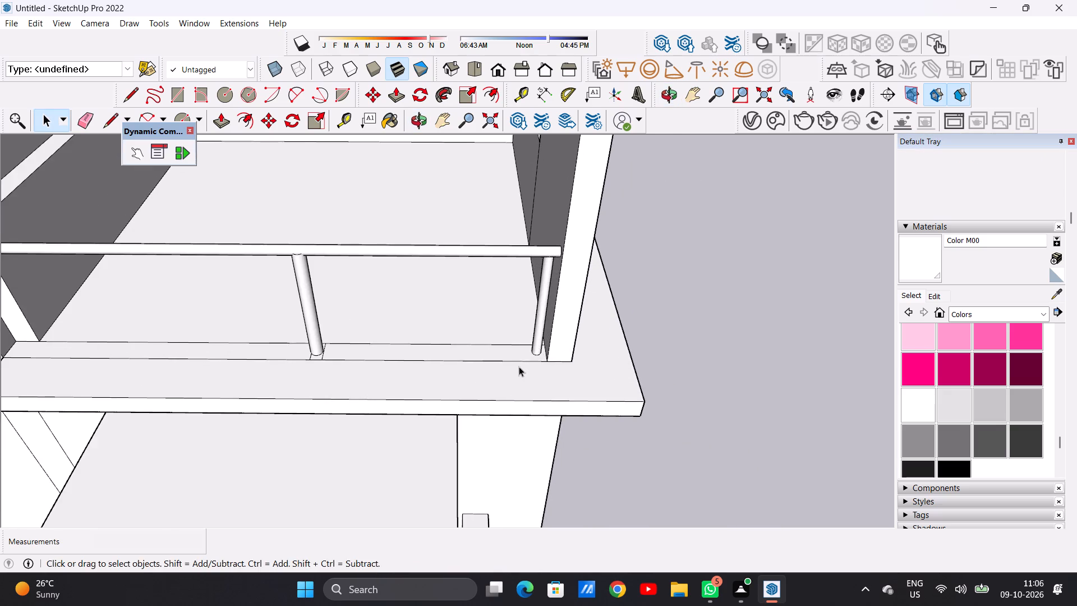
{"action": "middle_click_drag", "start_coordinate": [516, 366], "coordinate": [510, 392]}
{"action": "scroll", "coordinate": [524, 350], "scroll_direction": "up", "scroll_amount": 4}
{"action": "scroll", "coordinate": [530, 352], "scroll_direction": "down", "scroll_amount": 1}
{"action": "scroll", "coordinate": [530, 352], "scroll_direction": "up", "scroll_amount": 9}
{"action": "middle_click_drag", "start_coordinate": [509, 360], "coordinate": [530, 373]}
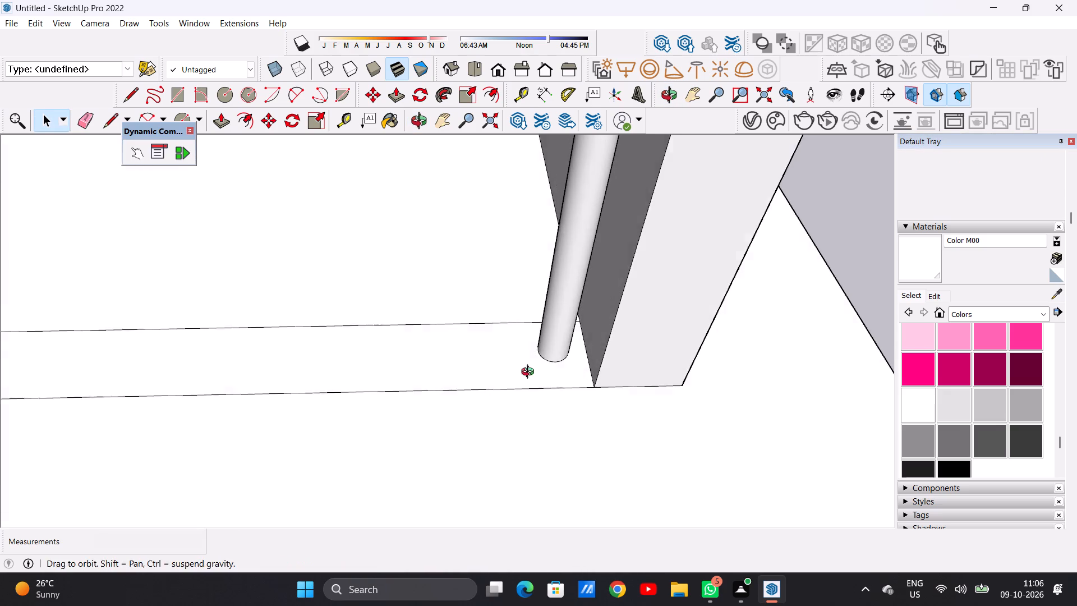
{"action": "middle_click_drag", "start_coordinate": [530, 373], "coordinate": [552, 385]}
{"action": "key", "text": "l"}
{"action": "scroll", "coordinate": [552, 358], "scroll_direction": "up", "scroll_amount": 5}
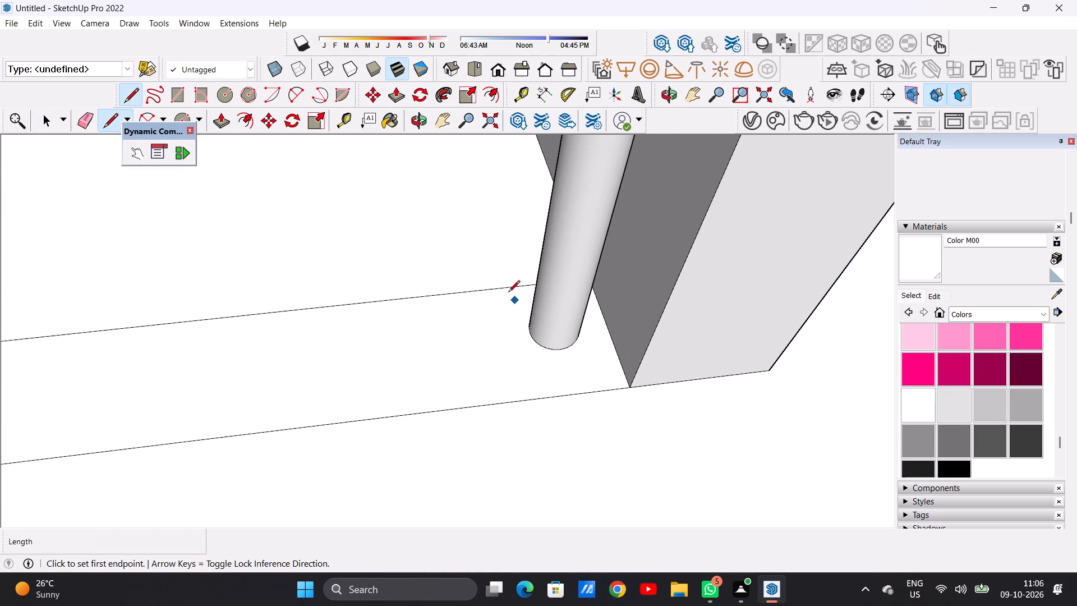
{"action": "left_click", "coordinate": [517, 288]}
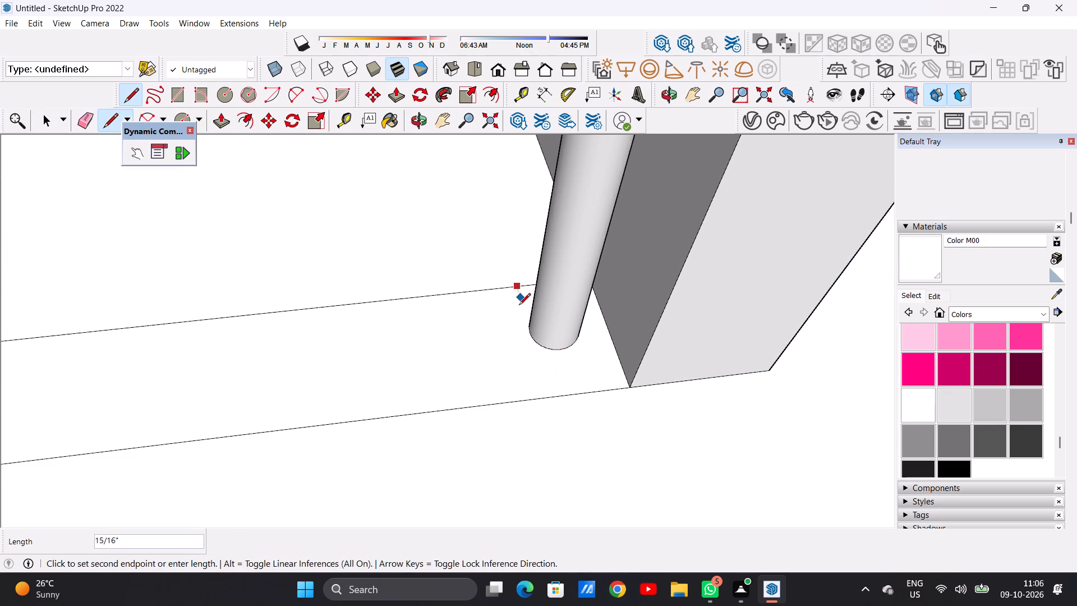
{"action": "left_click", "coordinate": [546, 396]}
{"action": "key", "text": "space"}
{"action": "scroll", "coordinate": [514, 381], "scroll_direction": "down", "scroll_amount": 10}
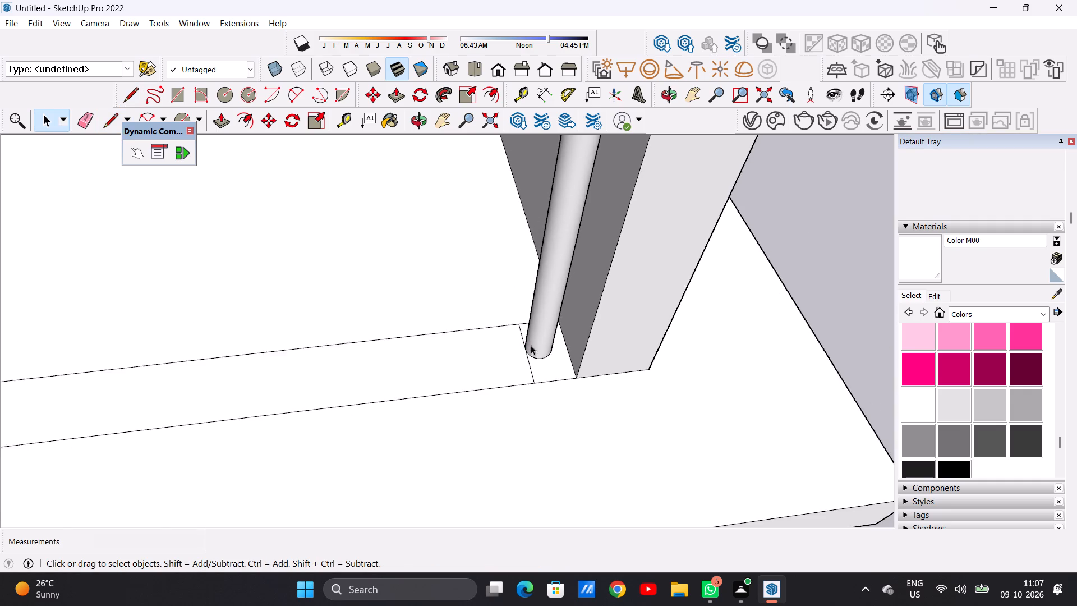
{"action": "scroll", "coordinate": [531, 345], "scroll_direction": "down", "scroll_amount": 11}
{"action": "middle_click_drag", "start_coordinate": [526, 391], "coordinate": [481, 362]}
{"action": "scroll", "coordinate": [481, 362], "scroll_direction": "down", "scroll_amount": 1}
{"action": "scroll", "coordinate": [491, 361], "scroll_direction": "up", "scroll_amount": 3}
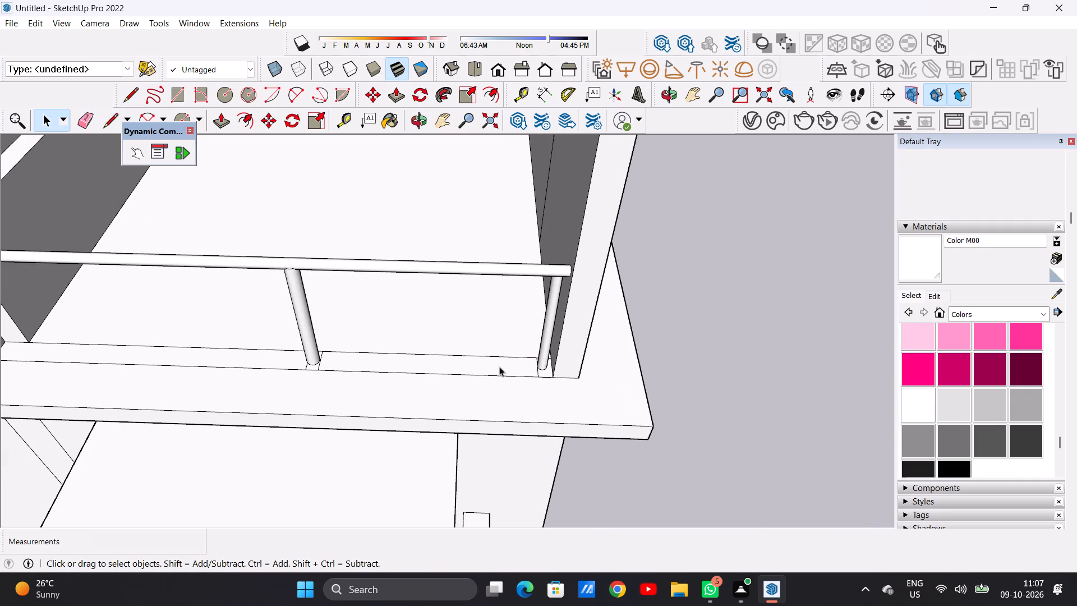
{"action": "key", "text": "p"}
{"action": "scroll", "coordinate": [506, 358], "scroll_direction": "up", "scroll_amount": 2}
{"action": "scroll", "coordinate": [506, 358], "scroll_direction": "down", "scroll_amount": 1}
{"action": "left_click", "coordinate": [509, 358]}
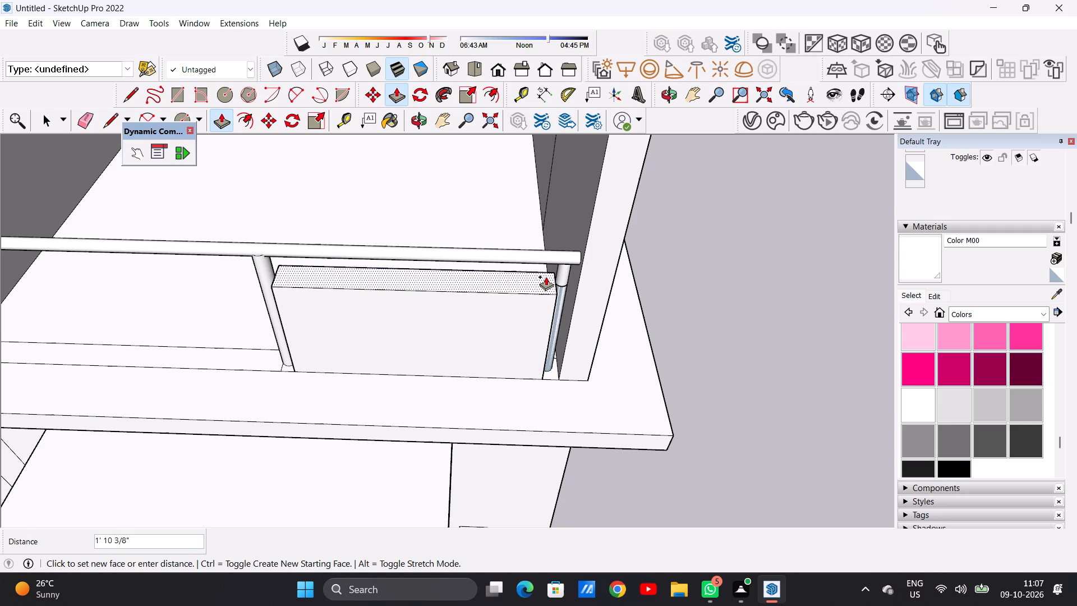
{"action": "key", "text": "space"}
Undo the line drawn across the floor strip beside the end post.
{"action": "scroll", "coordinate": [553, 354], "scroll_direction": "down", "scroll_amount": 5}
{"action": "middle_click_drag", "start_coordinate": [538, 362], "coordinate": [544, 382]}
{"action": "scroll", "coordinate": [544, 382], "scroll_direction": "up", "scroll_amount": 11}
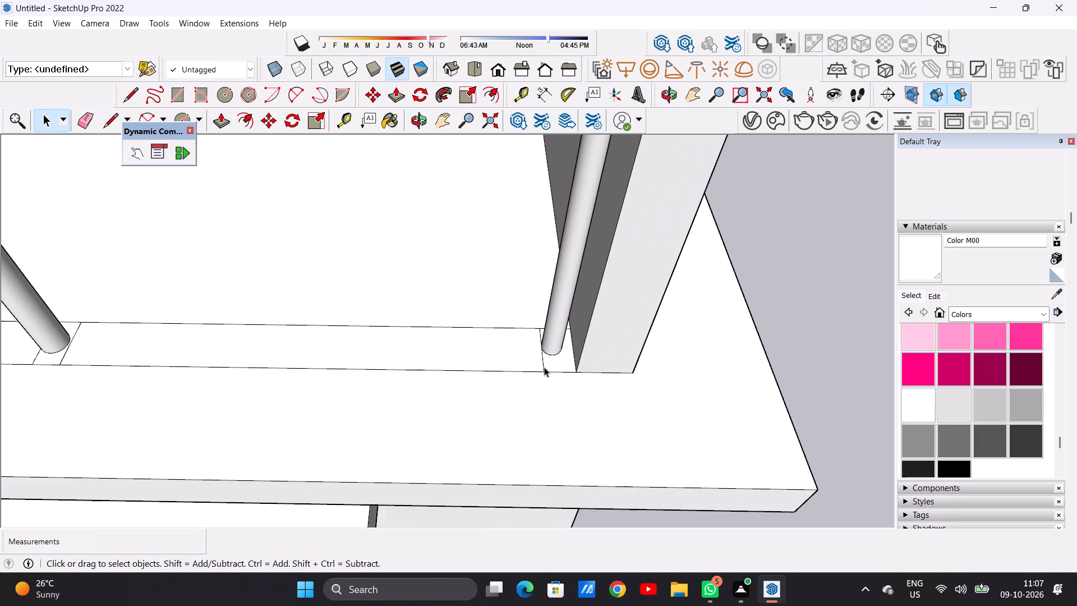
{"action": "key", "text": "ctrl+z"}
Draw a line of about 5 9/16" straight across the floor strip, just clear of the end post towards the middle post.
{"action": "key", "text": "l"}
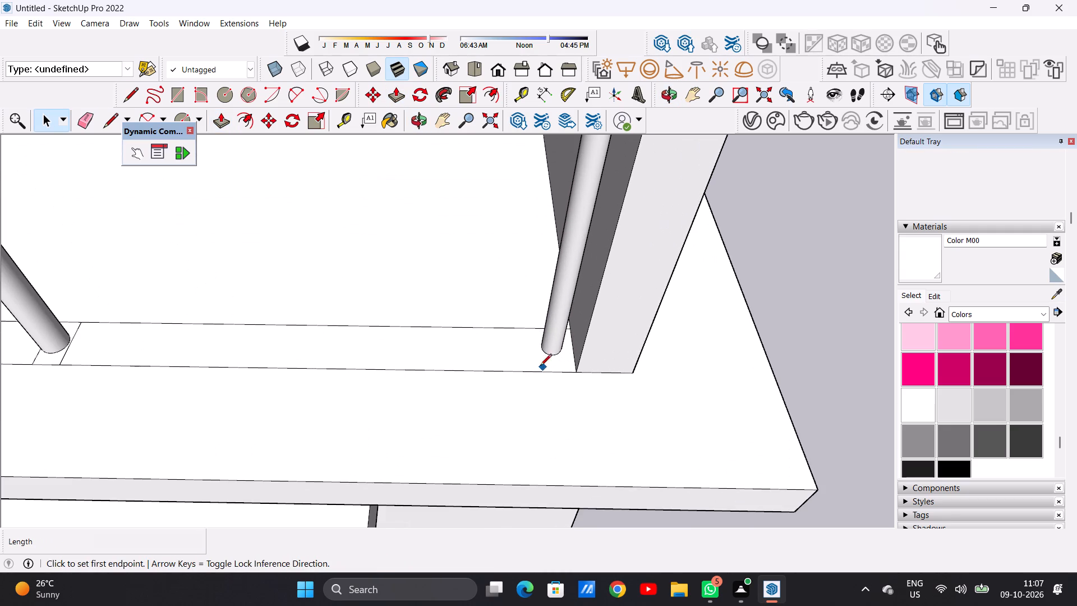
{"action": "scroll", "coordinate": [530, 355], "scroll_direction": "up", "scroll_amount": 5}
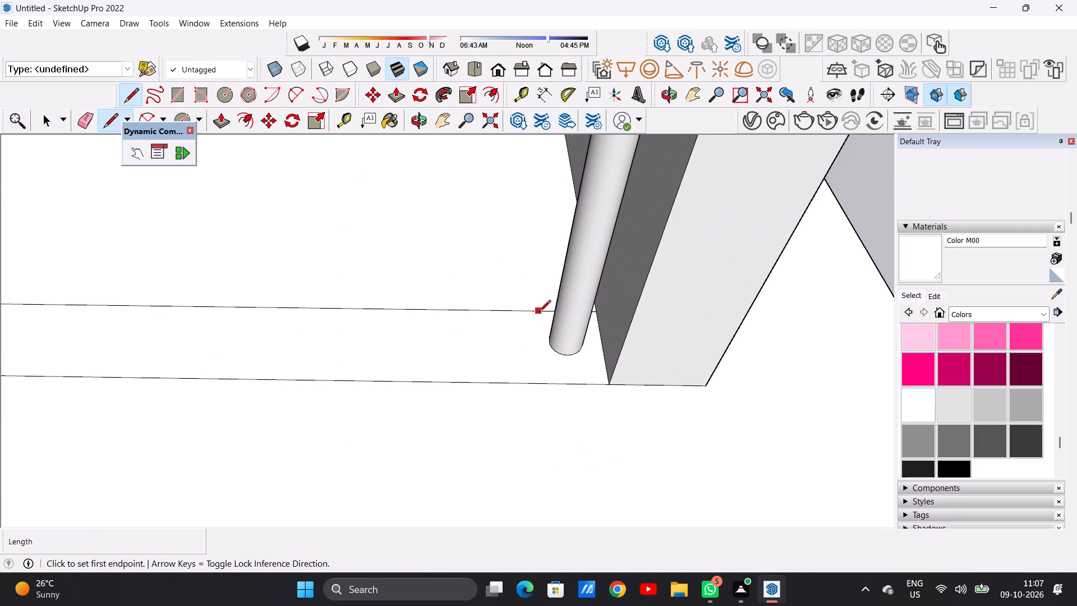
{"action": "left_click", "coordinate": [539, 313]}
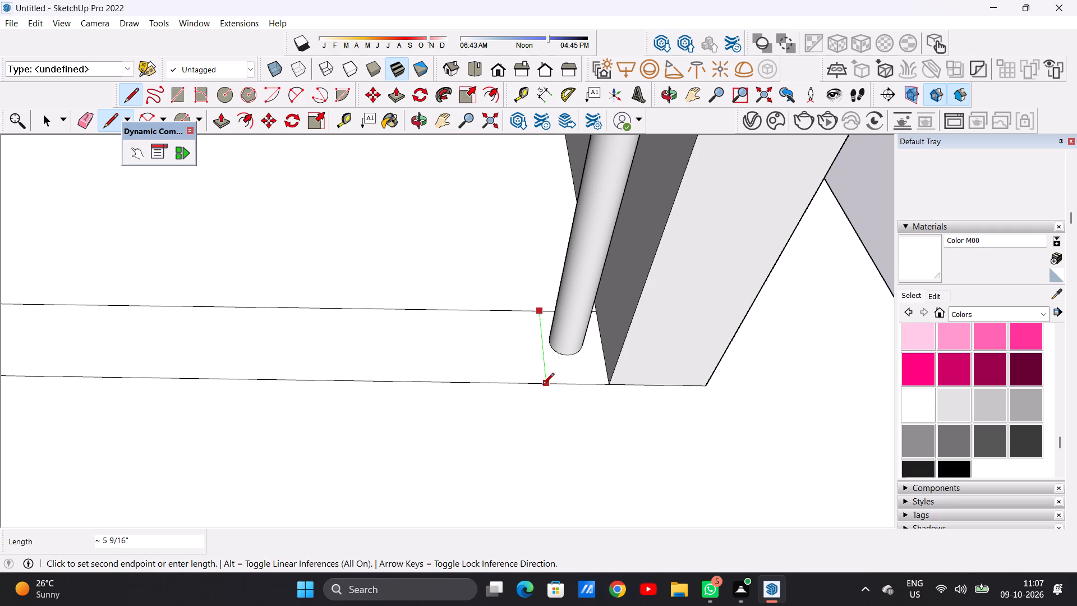
{"action": "left_click", "coordinate": [544, 385]}
{"action": "key", "text": "space"}
Extrude the floor strip between the middle post and the end post about 2' 2 1/2" upward as a railing panel.
{"action": "type", "text": "P"}
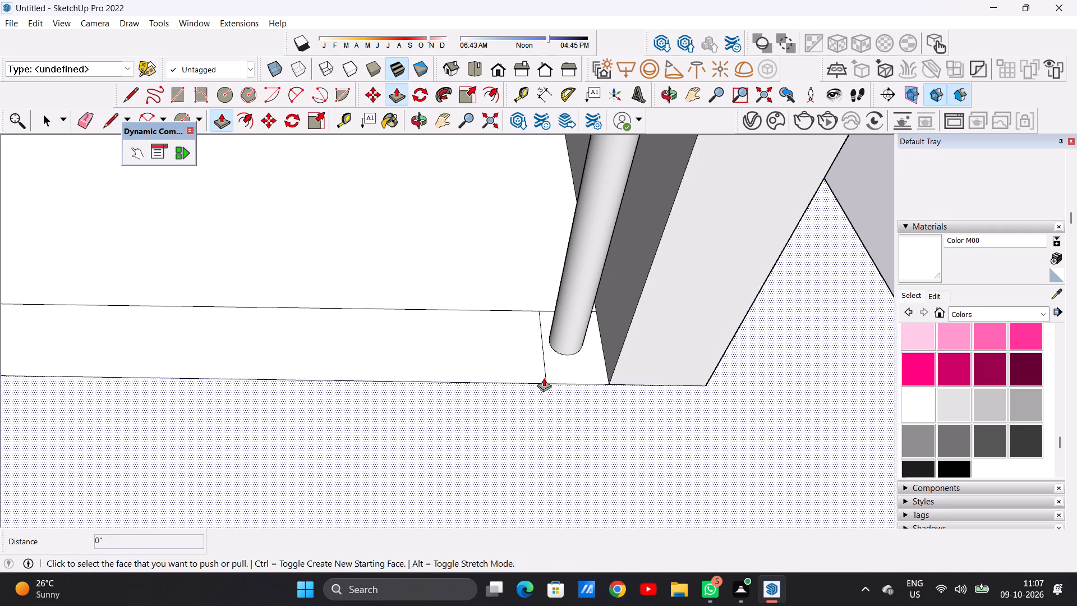
{"action": "left_click", "coordinate": [516, 356]}
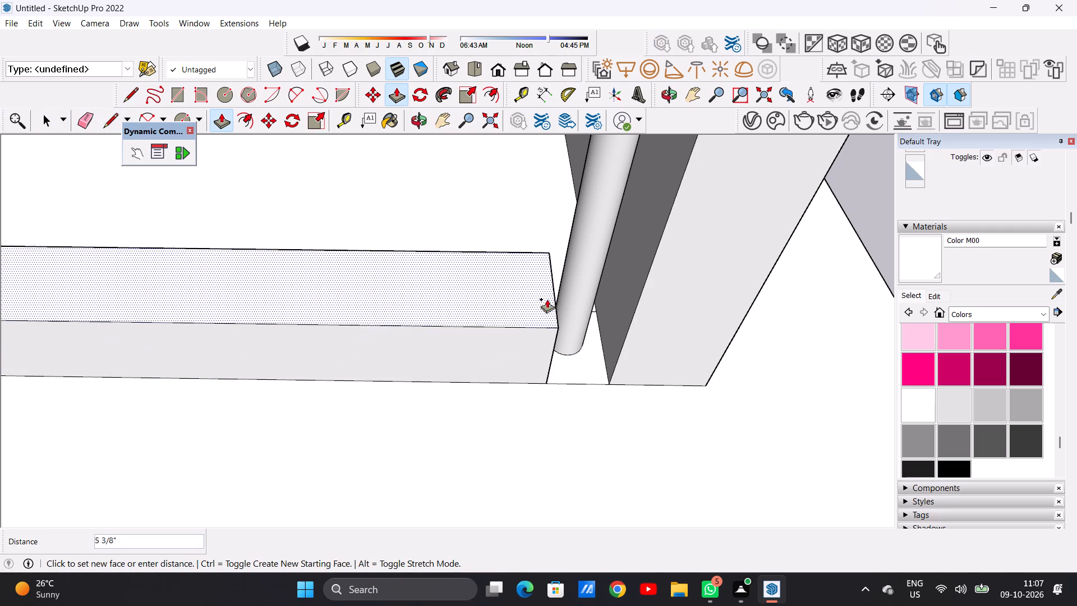
{"action": "scroll", "coordinate": [540, 324], "scroll_direction": "down", "scroll_amount": 20}
{"action": "scroll", "coordinate": [540, 324], "scroll_direction": "down", "scroll_amount": 5}
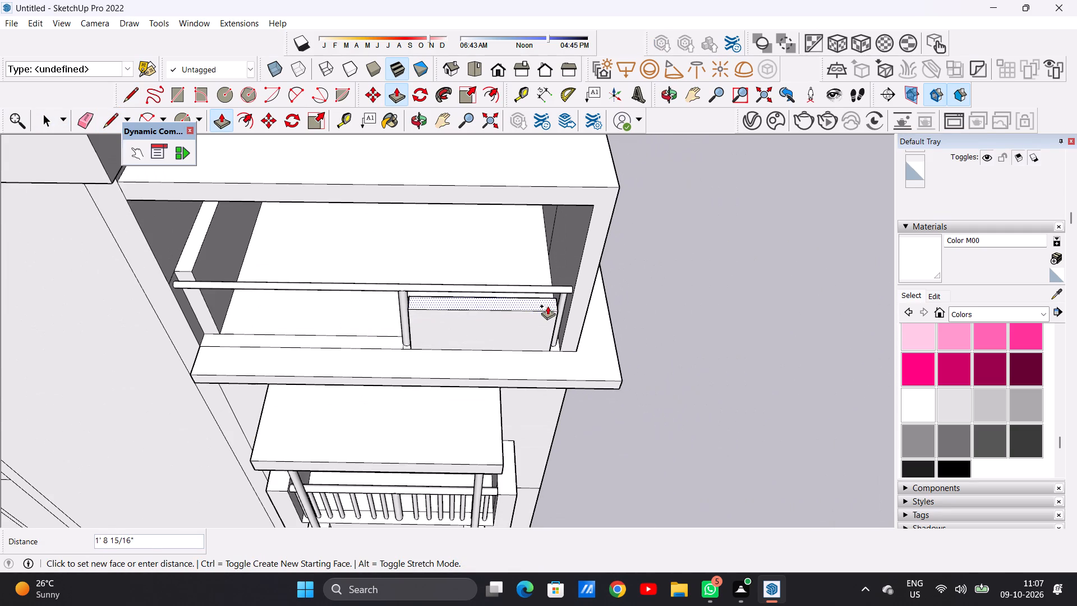
{"action": "middle_click_drag", "start_coordinate": [547, 306], "coordinate": [553, 213]}
{"action": "scroll", "coordinate": [567, 235], "scroll_direction": "up", "scroll_amount": 9}
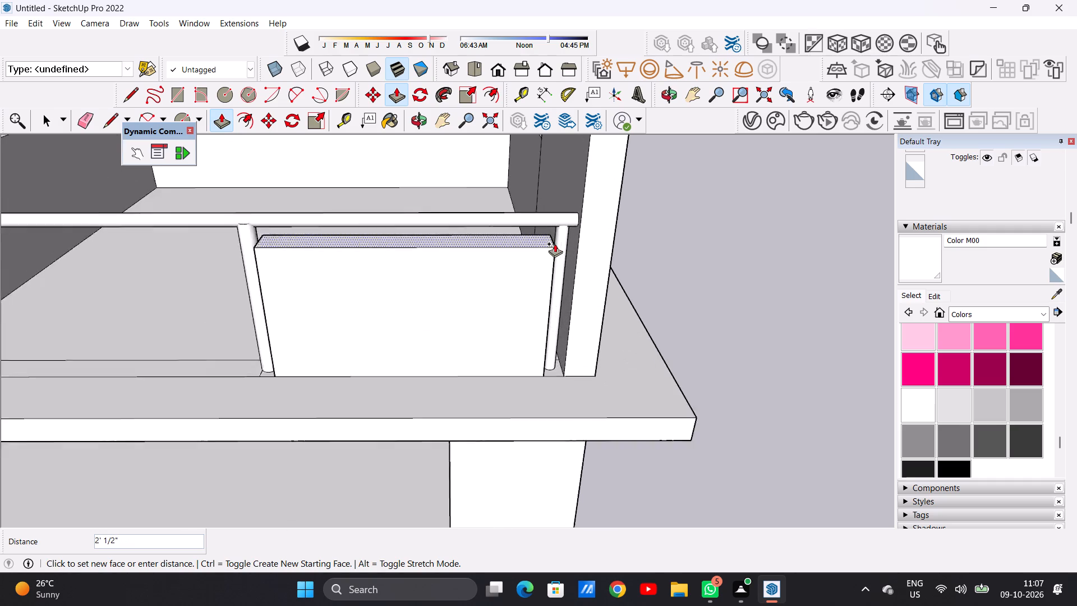
{"action": "scroll", "coordinate": [555, 244], "scroll_direction": "up", "scroll_amount": 7}
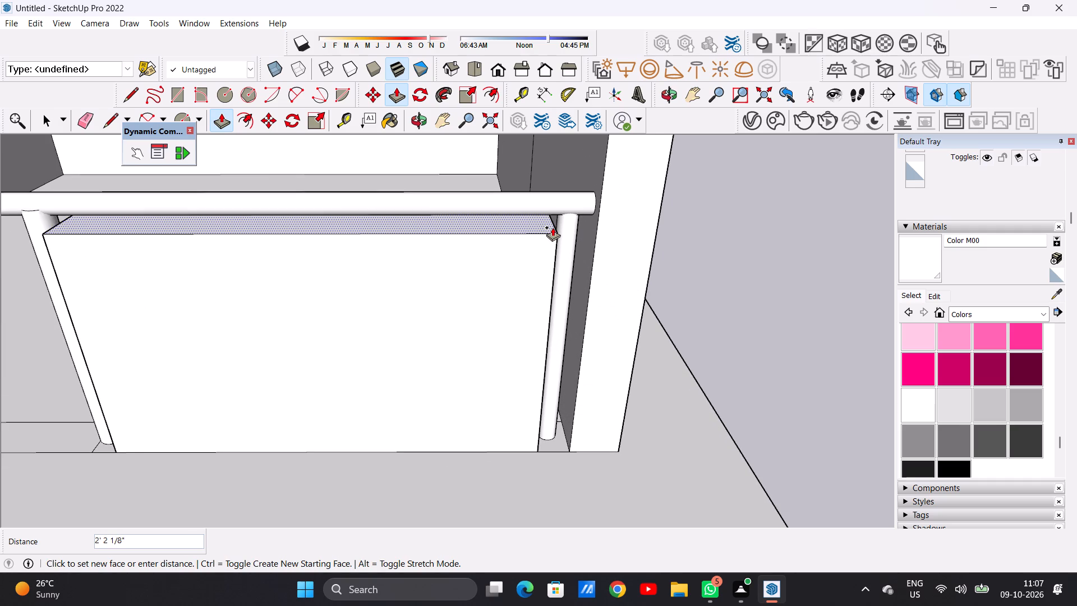
{"action": "left_click", "coordinate": [553, 224]}
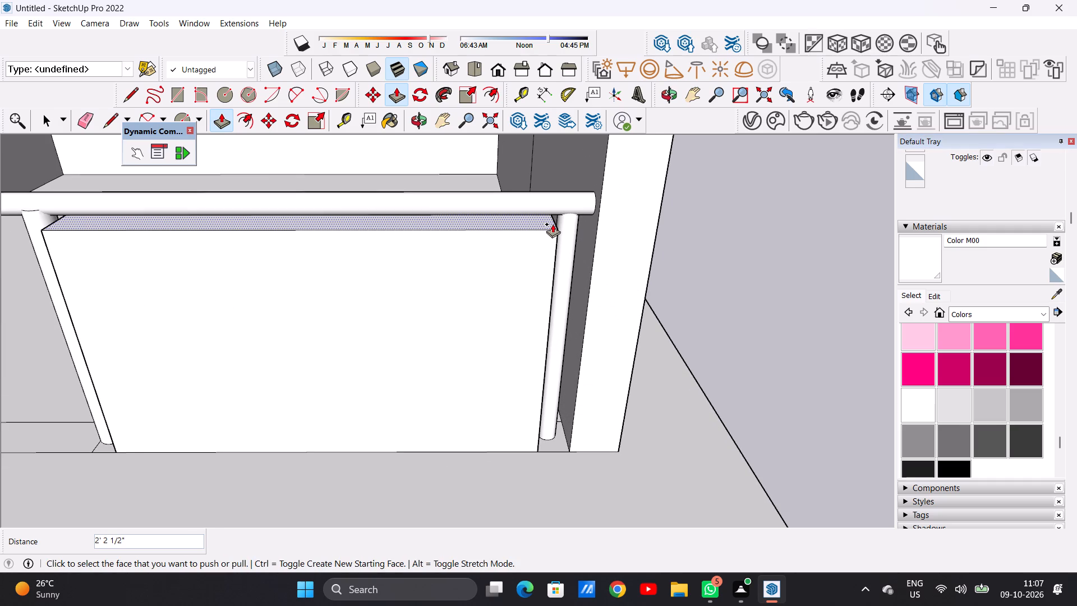
{"action": "key", "text": "space"}
Extrude the floor strip on the other side of the middle post 2' 2 1/2" upward as the second railing panel.
{"action": "middle_click_drag", "start_coordinate": [527, 354], "coordinate": [550, 304]}
{"action": "scroll", "coordinate": [548, 324], "scroll_direction": "down", "scroll_amount": 11}
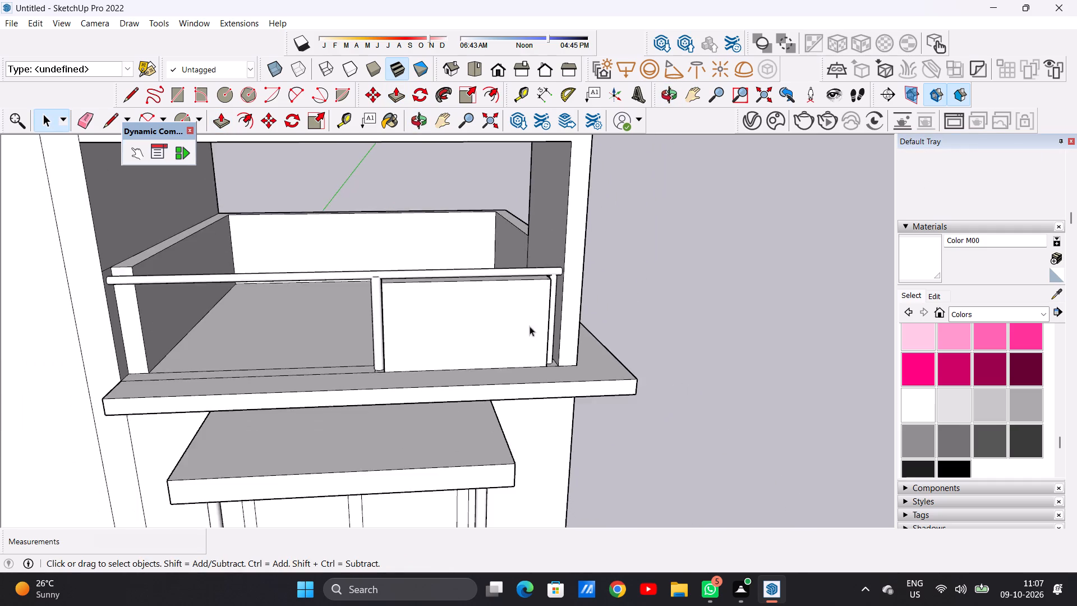
{"action": "middle_click_drag", "start_coordinate": [526, 324], "coordinate": [536, 285]}
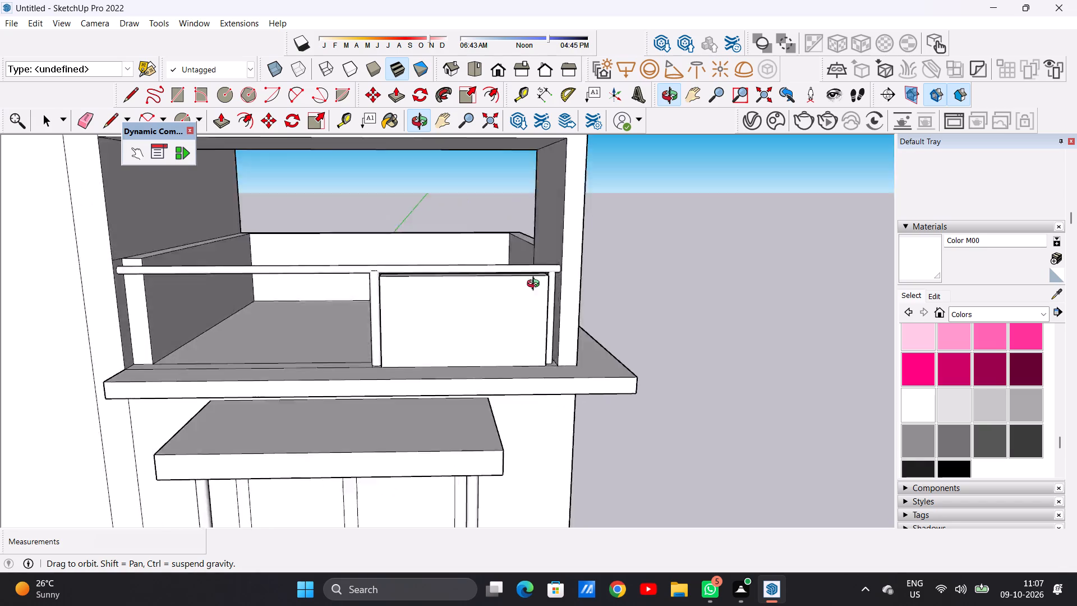
{"action": "middle_click_drag", "start_coordinate": [536, 285], "coordinate": [463, 444]}
{"action": "middle_click_drag", "start_coordinate": [351, 307], "coordinate": [464, 308]}
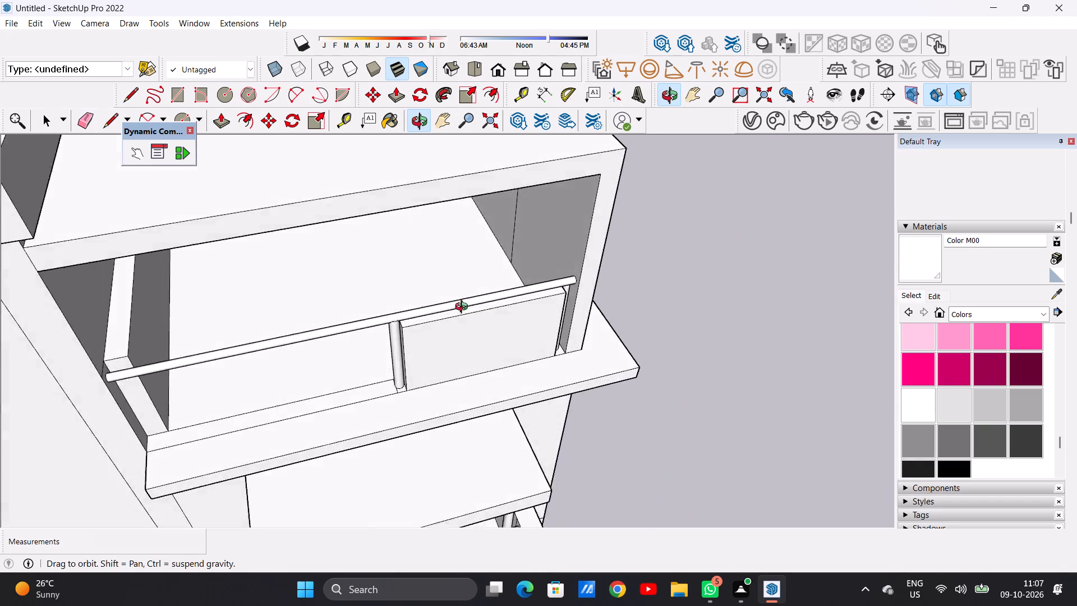
{"action": "middle_click_drag", "start_coordinate": [464, 308], "coordinate": [449, 257]}
{"action": "scroll", "coordinate": [459, 309], "scroll_direction": "down", "scroll_amount": 7}
{"action": "middle_click_drag", "start_coordinate": [422, 319], "coordinate": [415, 272]}
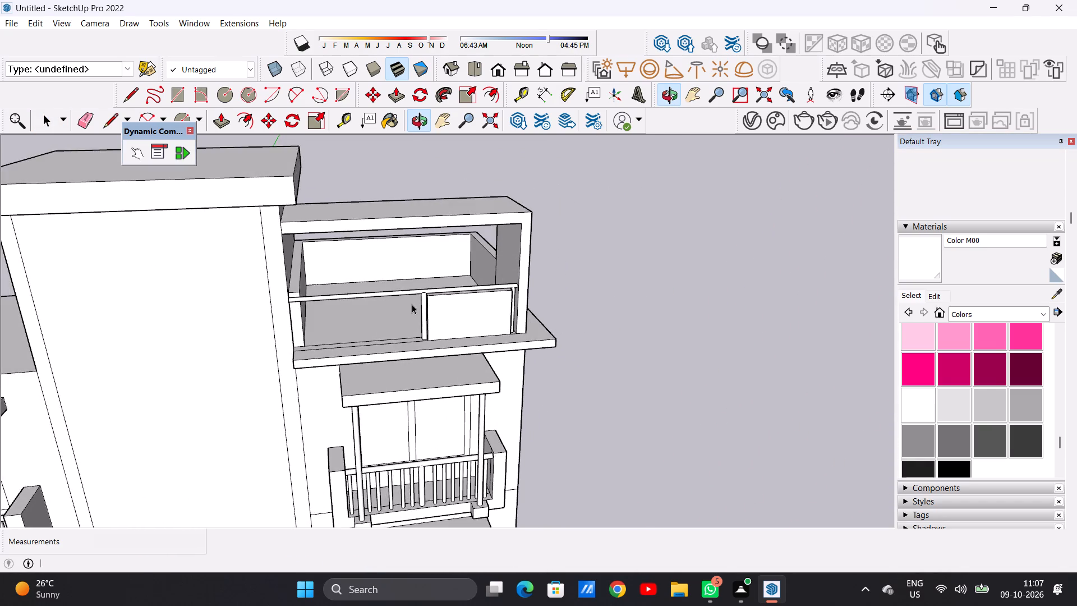
{"action": "scroll", "coordinate": [412, 304], "scroll_direction": "up", "scroll_amount": 7}
{"action": "middle_click_drag", "start_coordinate": [409, 365], "coordinate": [374, 425]}
{"action": "scroll", "coordinate": [422, 377], "scroll_direction": "up", "scroll_amount": 2}
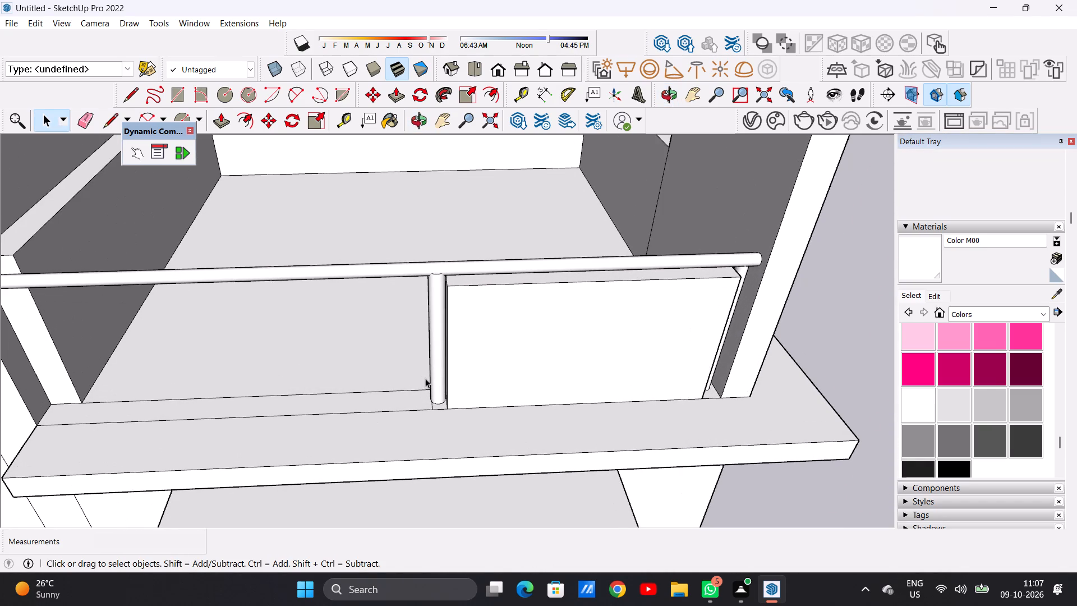
{"action": "key", "text": "p"}
{"action": "left_click", "coordinate": [407, 398]}
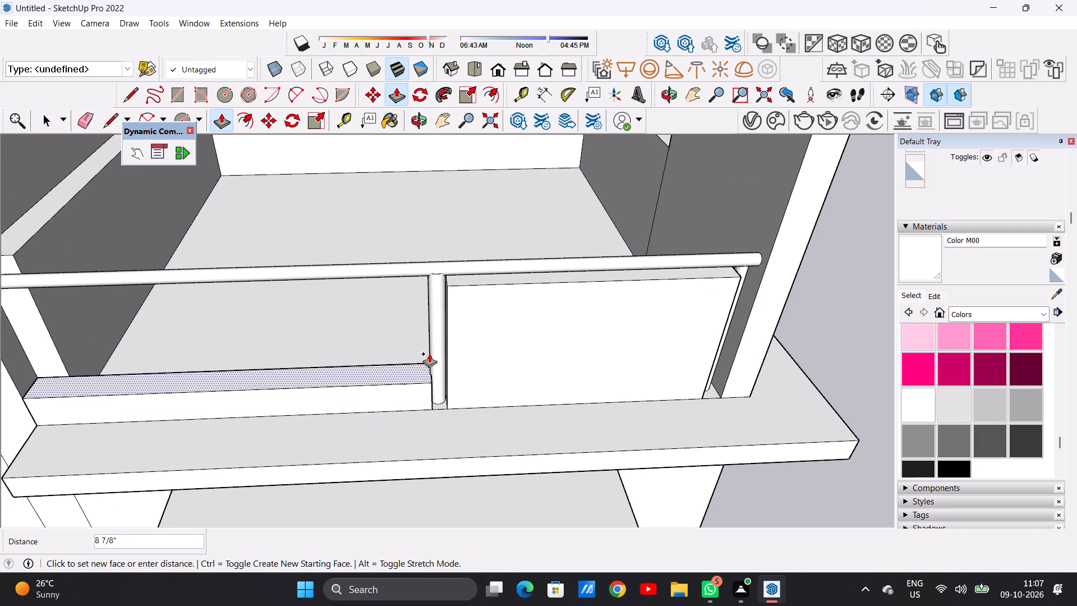
{"action": "left_click", "coordinate": [449, 286]}
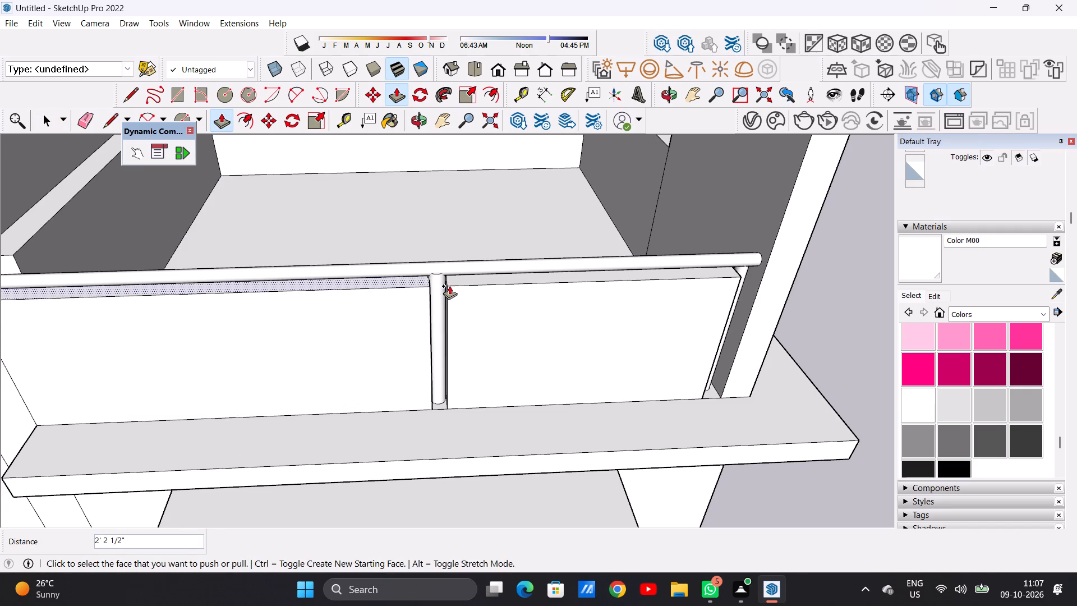
{"action": "key", "text": "space"}
Examine the roof-terrace railing and the whole building front from several angles and distances.
{"action": "scroll", "coordinate": [504, 387], "scroll_direction": "down", "scroll_amount": 12}
{"action": "middle_click_drag", "start_coordinate": [487, 387], "coordinate": [259, 331]}
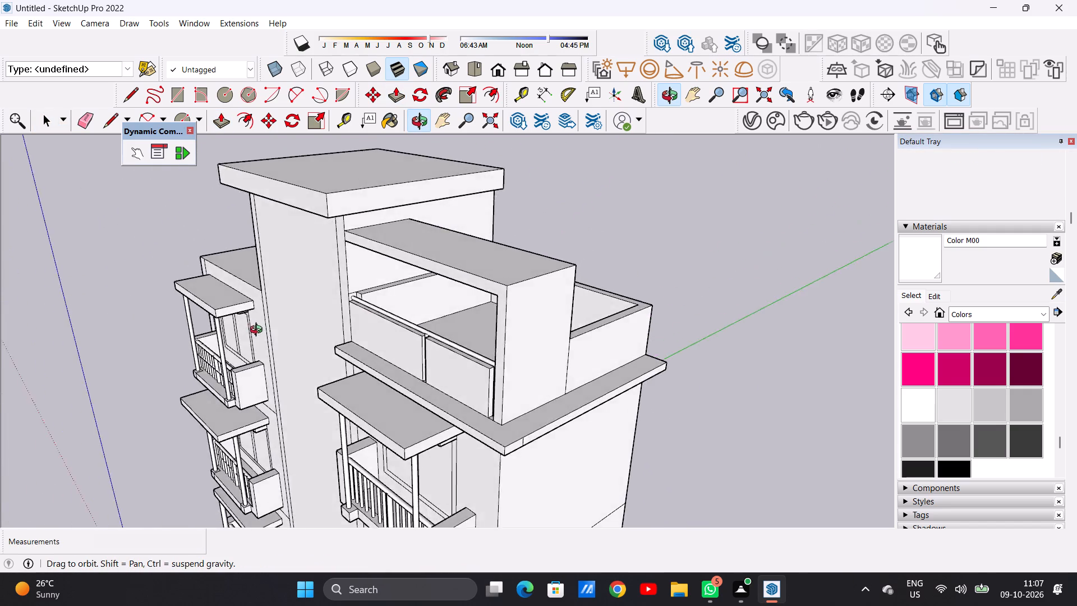
{"action": "middle_click_drag", "start_coordinate": [259, 331], "coordinate": [569, 277]}
{"action": "scroll", "coordinate": [587, 325], "scroll_direction": "up", "scroll_amount": 8}
{"action": "middle_click_drag", "start_coordinate": [576, 322], "coordinate": [298, 346]}
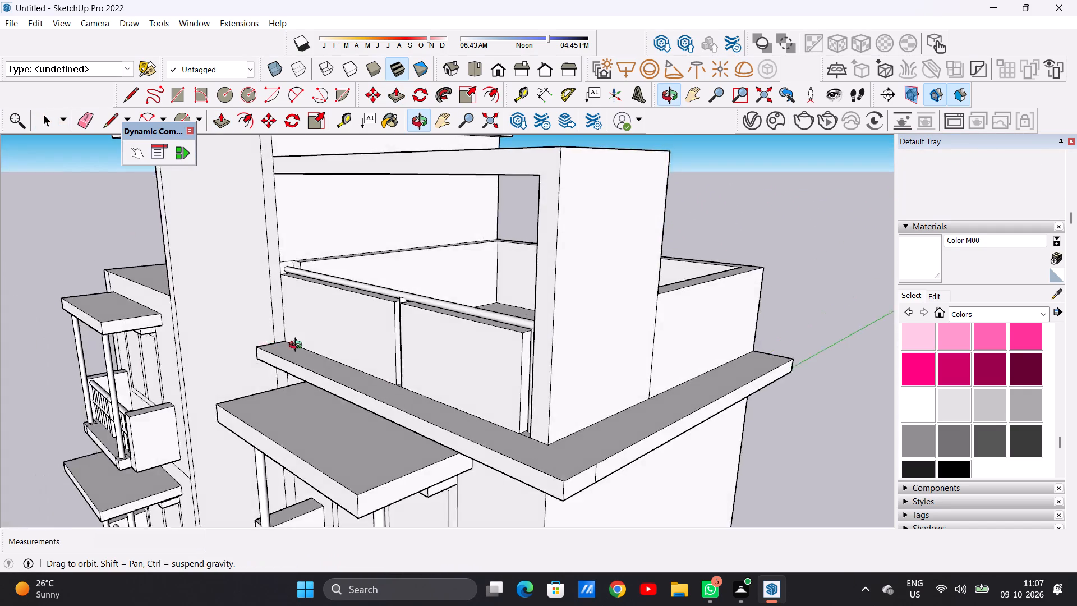
{"action": "middle_click_drag", "start_coordinate": [298, 346], "coordinate": [502, 322]}
{"action": "scroll", "coordinate": [482, 390], "scroll_direction": "down", "scroll_amount": 5}
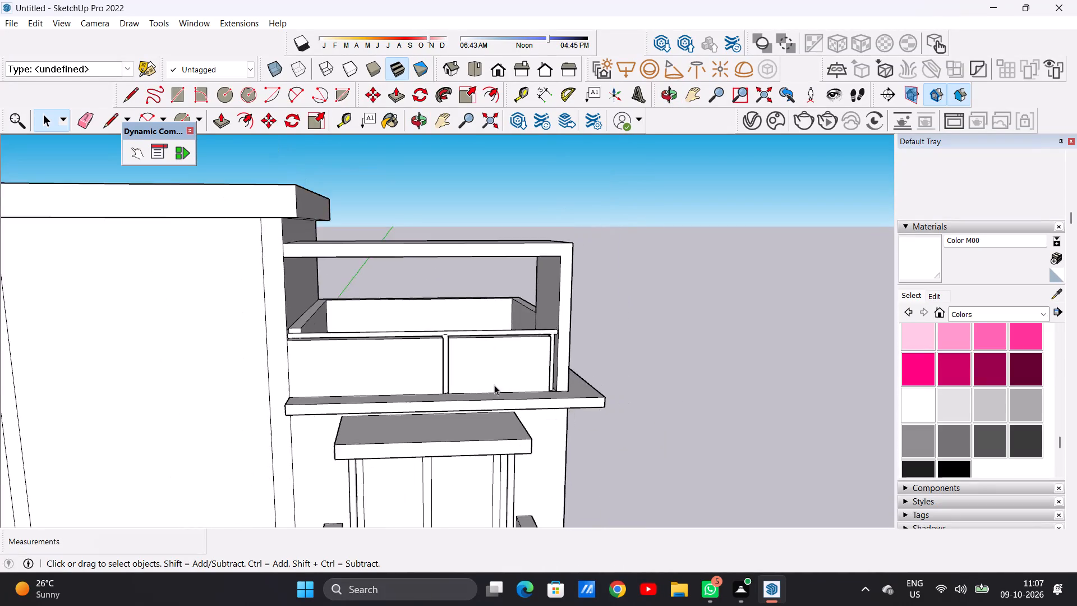
{"action": "scroll", "coordinate": [494, 385], "scroll_direction": "down", "scroll_amount": 11}
{"action": "middle_click_drag", "start_coordinate": [480, 418], "coordinate": [476, 367]}
{"action": "scroll", "coordinate": [489, 387], "scroll_direction": "down", "scroll_amount": 12}
{"action": "scroll", "coordinate": [481, 375], "scroll_direction": "up", "scroll_amount": 1}
{"action": "scroll", "coordinate": [481, 376], "scroll_direction": "down", "scroll_amount": 6}
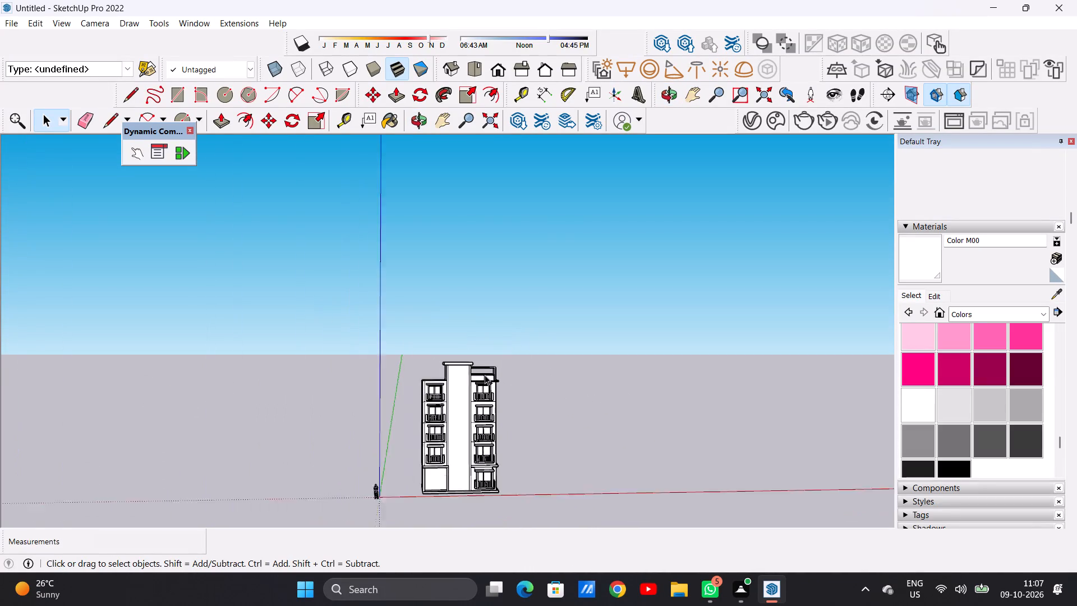
{"action": "scroll", "coordinate": [485, 375], "scroll_direction": "down", "scroll_amount": 1}
{"action": "scroll", "coordinate": [493, 491], "scroll_direction": "up", "scroll_amount": 7}
{"action": "scroll", "coordinate": [476, 425], "scroll_direction": "up", "scroll_amount": 2}
{"action": "scroll", "coordinate": [482, 443], "scroll_direction": "down", "scroll_amount": 4}
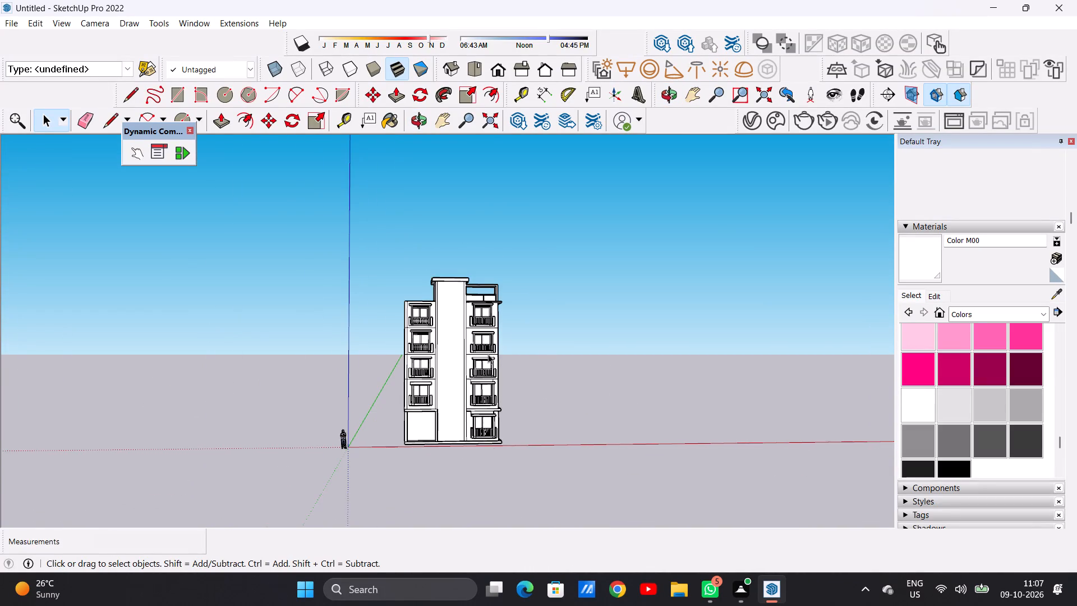
{"action": "scroll", "coordinate": [431, 311], "scroll_direction": "up", "scroll_amount": 6}
{"action": "middle_click_drag", "start_coordinate": [478, 332], "coordinate": [483, 379]}
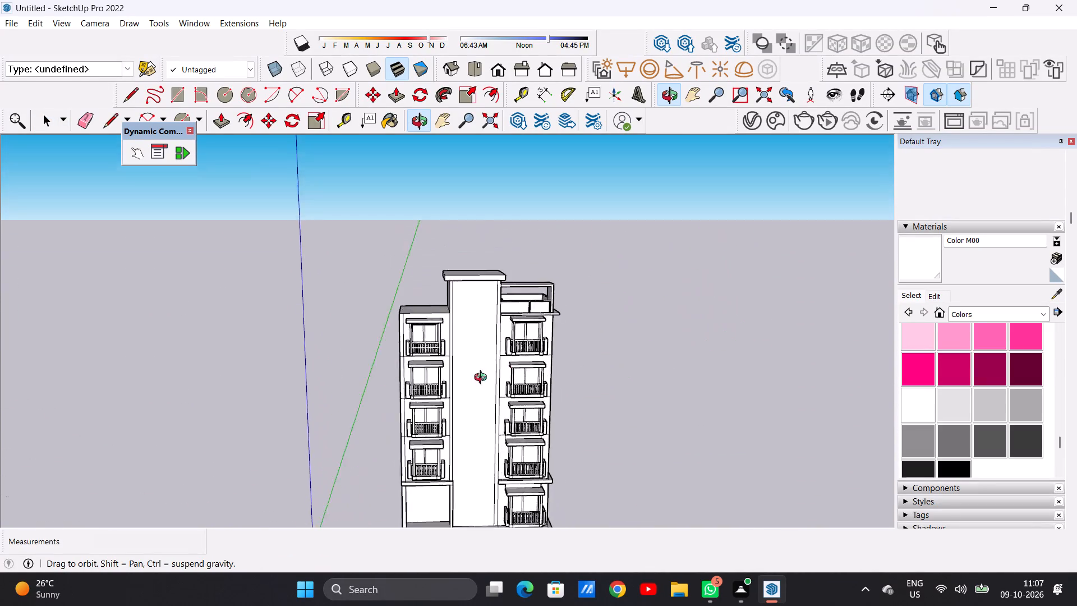
{"action": "middle_click_drag", "start_coordinate": [483, 379], "coordinate": [470, 384]}
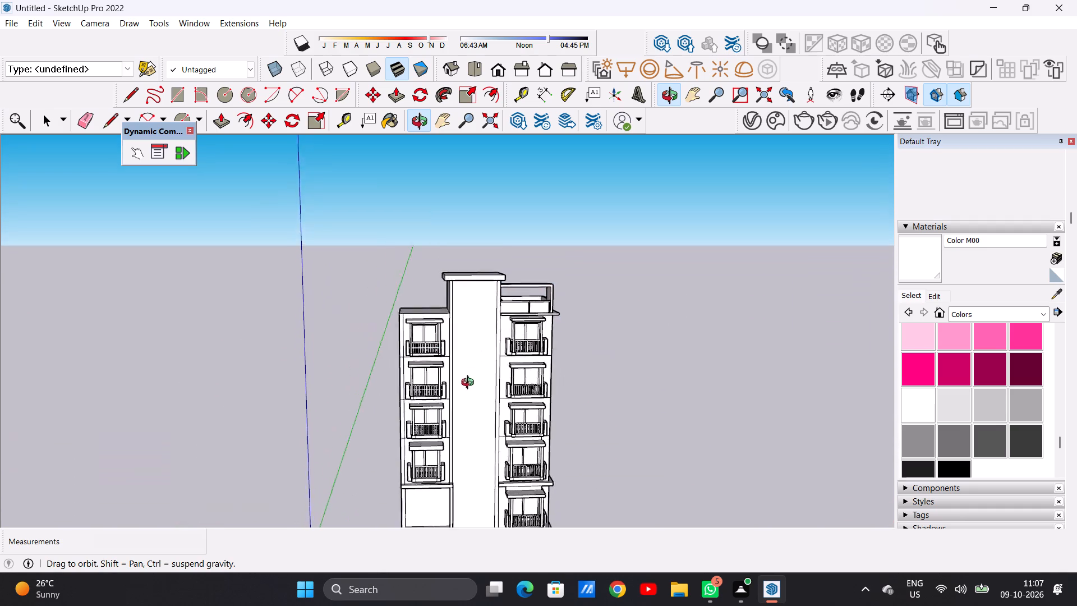
Draw a rectangle of about 2' 10 3/16" by 8 11/16" on the underside of the terrace roof frame, near the central block.
{"action": "middle_click_drag", "start_coordinate": [470, 384], "coordinate": [397, 300]}
{"action": "scroll", "coordinate": [546, 291], "scroll_direction": "up", "scroll_amount": 8}
{"action": "middle_click_drag", "start_coordinate": [508, 297], "coordinate": [515, 291]}
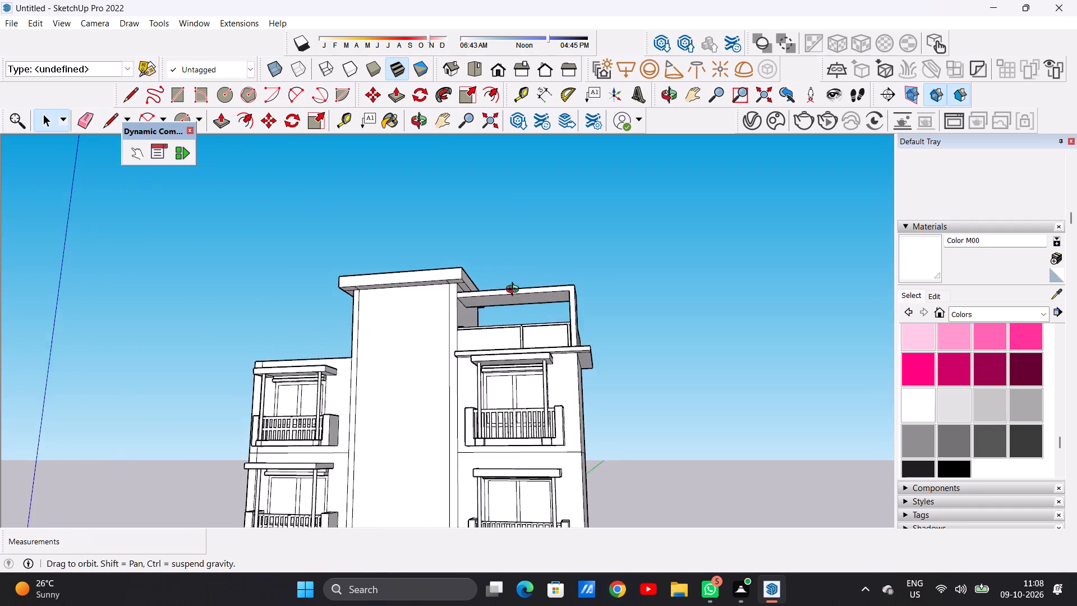
{"action": "middle_click_drag", "start_coordinate": [515, 291], "coordinate": [560, 243]}
{"action": "scroll", "coordinate": [560, 244], "scroll_direction": "up", "scroll_amount": 13}
{"action": "middle_click_drag", "start_coordinate": [525, 351], "coordinate": [525, 334]}
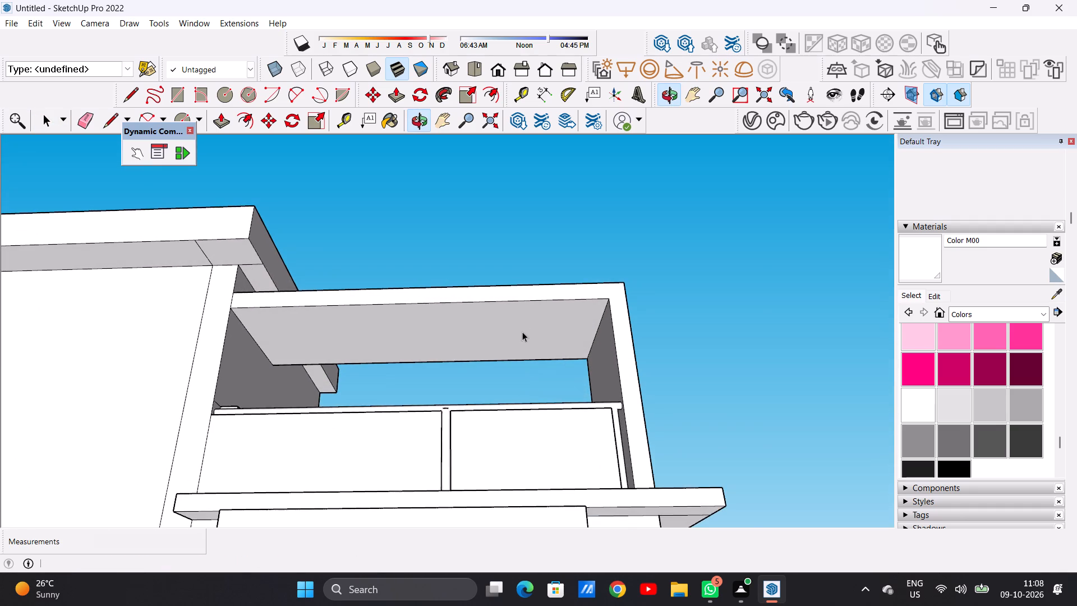
{"action": "scroll", "coordinate": [522, 332], "scroll_direction": "up", "scroll_amount": 1}
{"action": "key", "text": "r"}
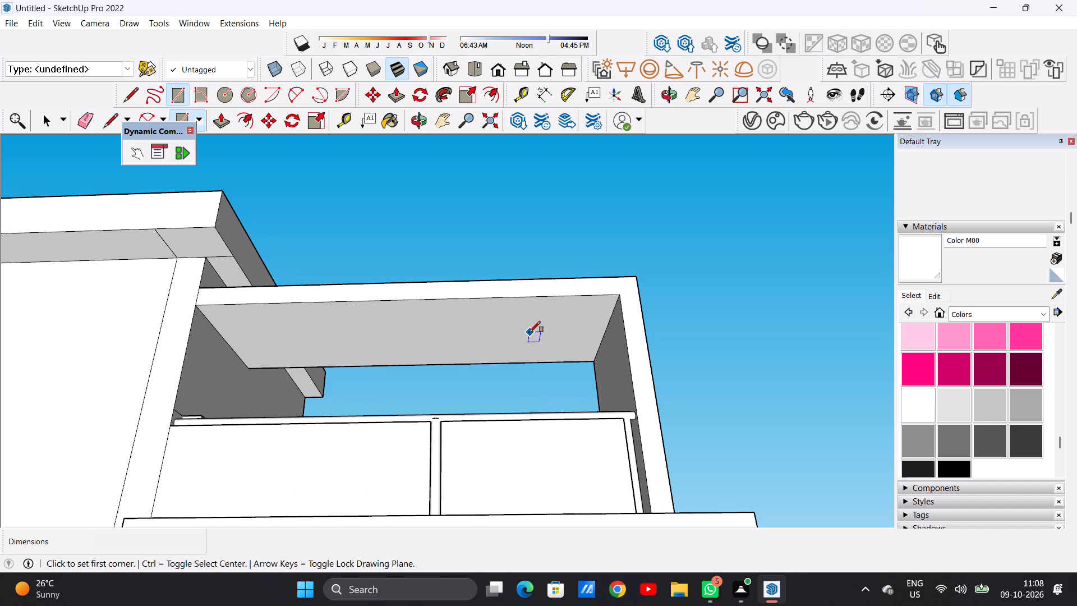
{"action": "scroll", "coordinate": [254, 365], "scroll_direction": "up", "scroll_amount": 5}
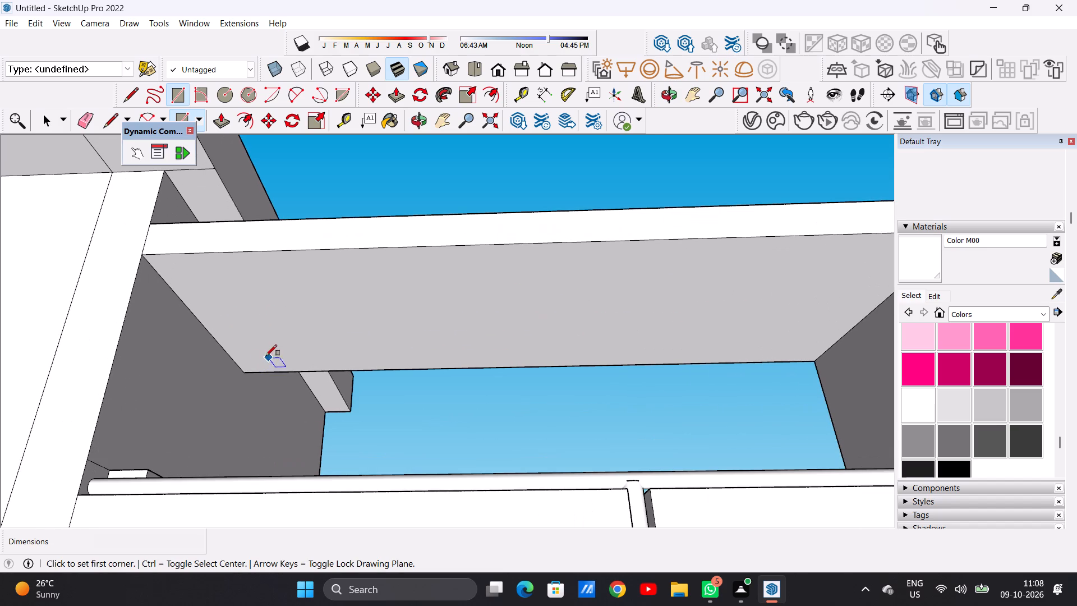
{"action": "left_click", "coordinate": [262, 361]}
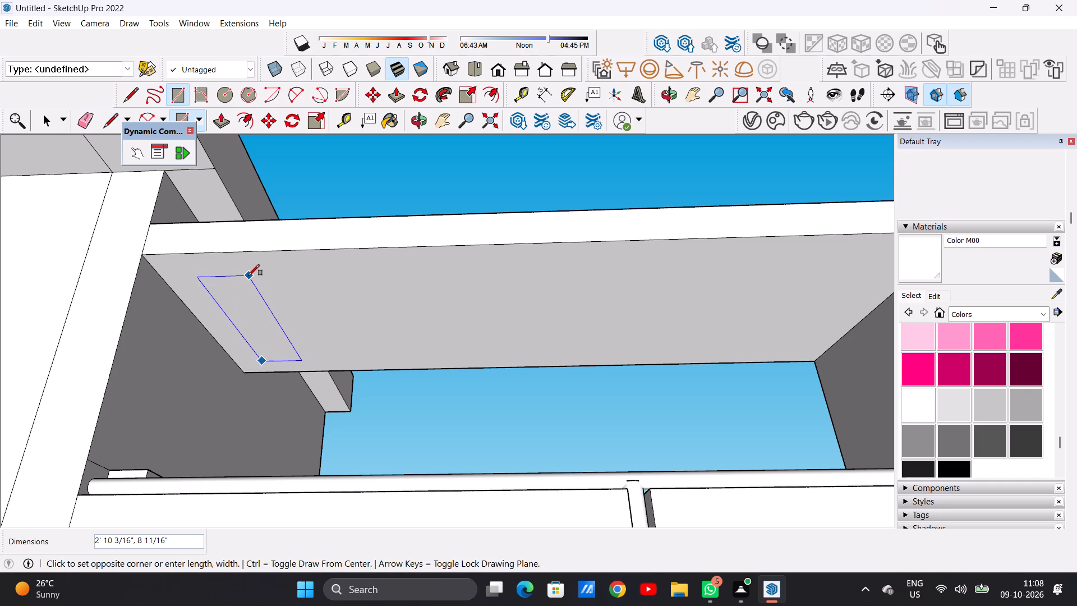
{"action": "left_click", "coordinate": [248, 276]}
{"action": "key", "text": "space"}
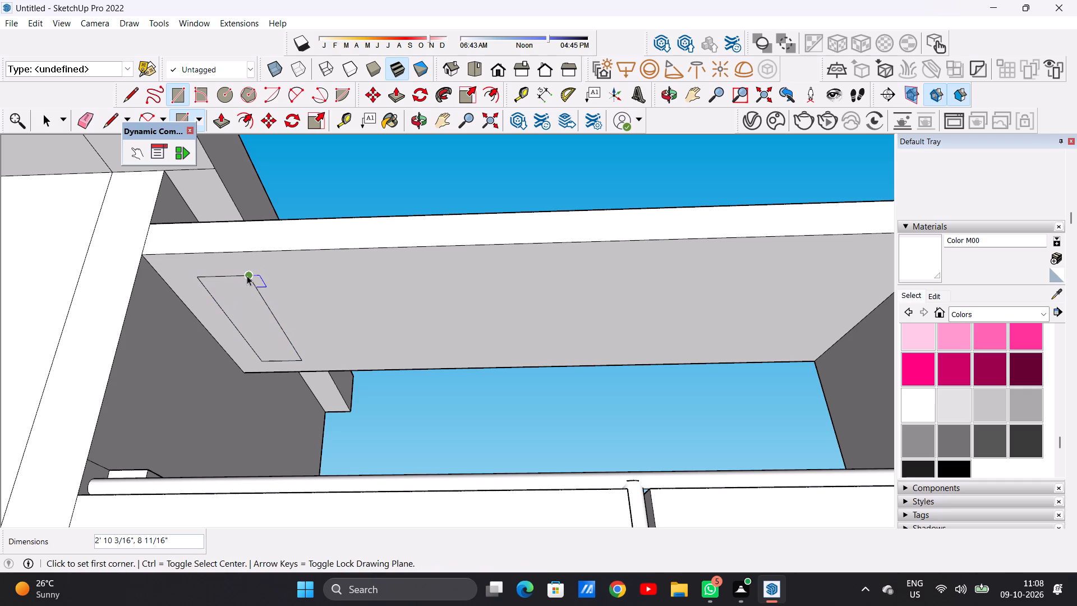
Copy the rectangle four times along the underside of the terrace roof frame, spacing the copies about 1' 1" apart.
{"action": "scroll", "coordinate": [306, 341], "scroll_direction": "down", "scroll_amount": 8}
{"action": "middle_click_drag", "start_coordinate": [348, 353], "coordinate": [419, 363]}
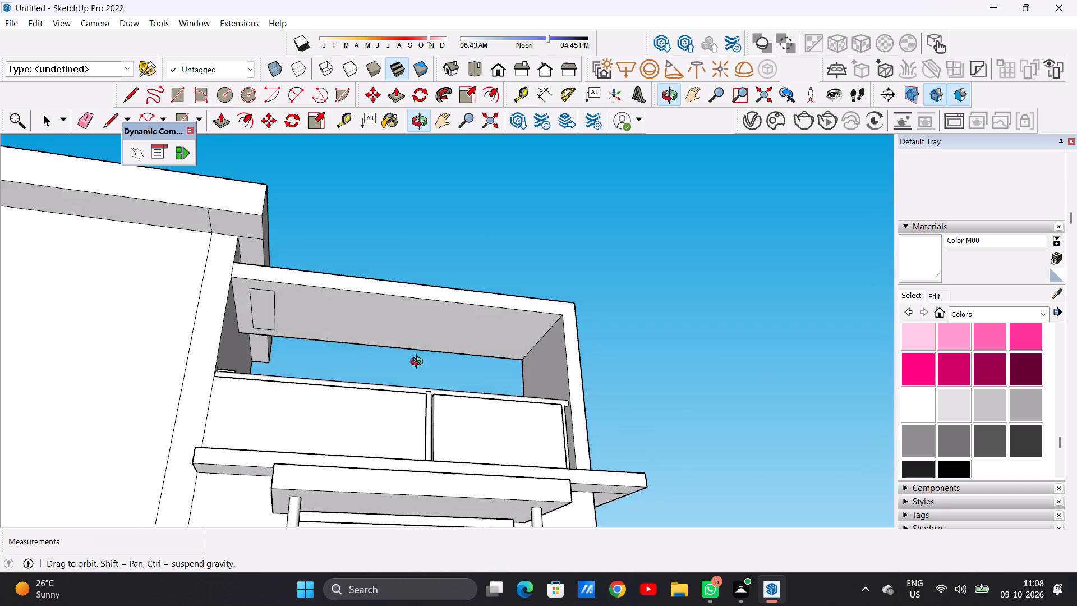
{"action": "middle_click_drag", "start_coordinate": [419, 363], "coordinate": [326, 426]}
{"action": "middle_click_drag", "start_coordinate": [320, 415], "coordinate": [312, 366]}
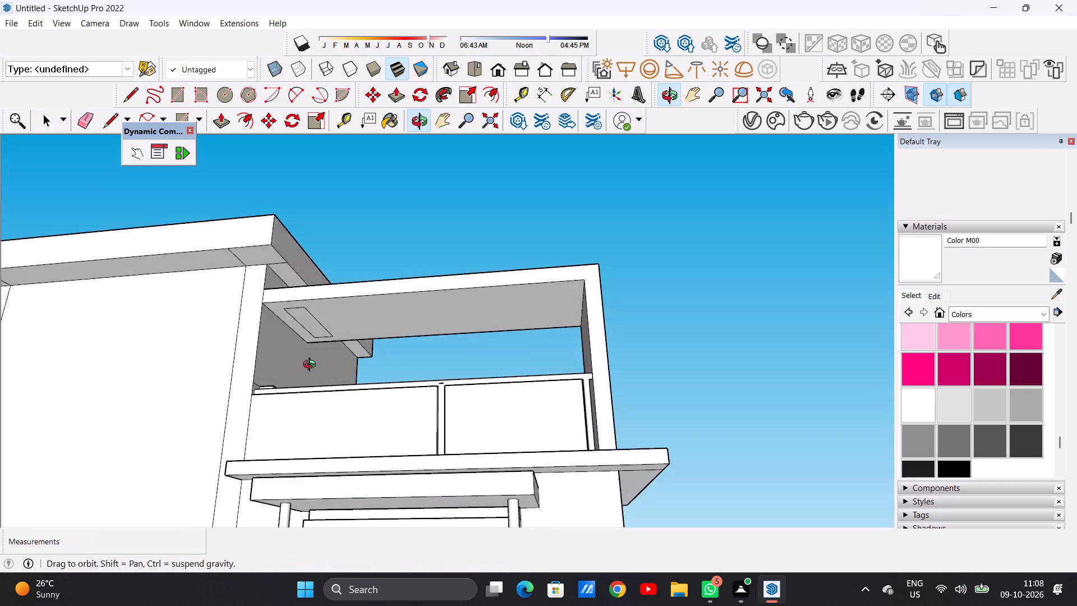
{"action": "middle_click_drag", "start_coordinate": [312, 366], "coordinate": [327, 316]}
{"action": "scroll", "coordinate": [312, 322], "scroll_direction": "up", "scroll_amount": 12}
{"action": "double_click", "coordinate": [301, 334]}
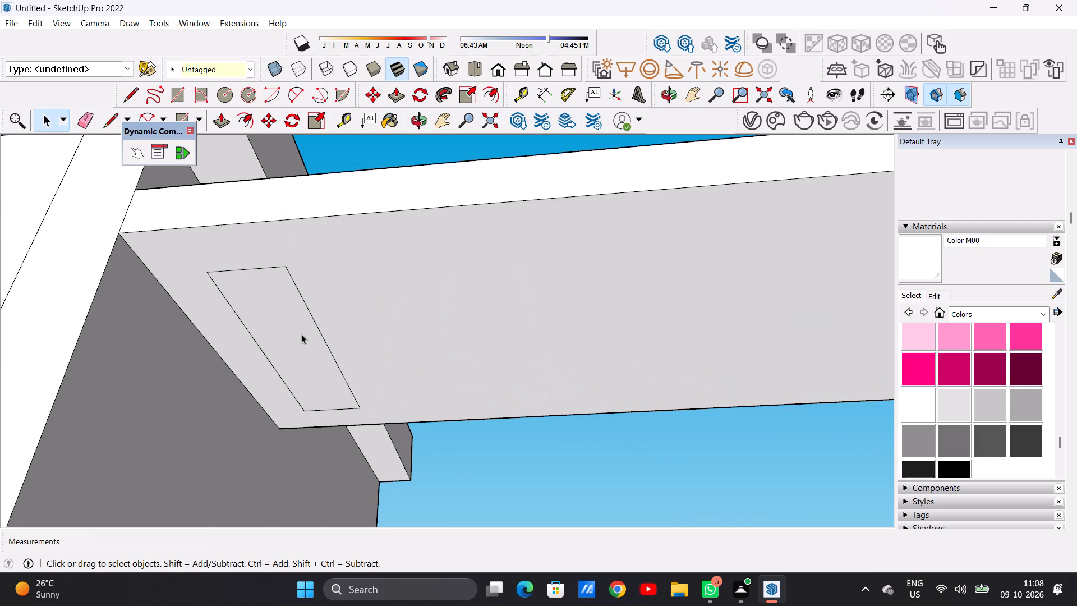
{"action": "key", "text": "m"}
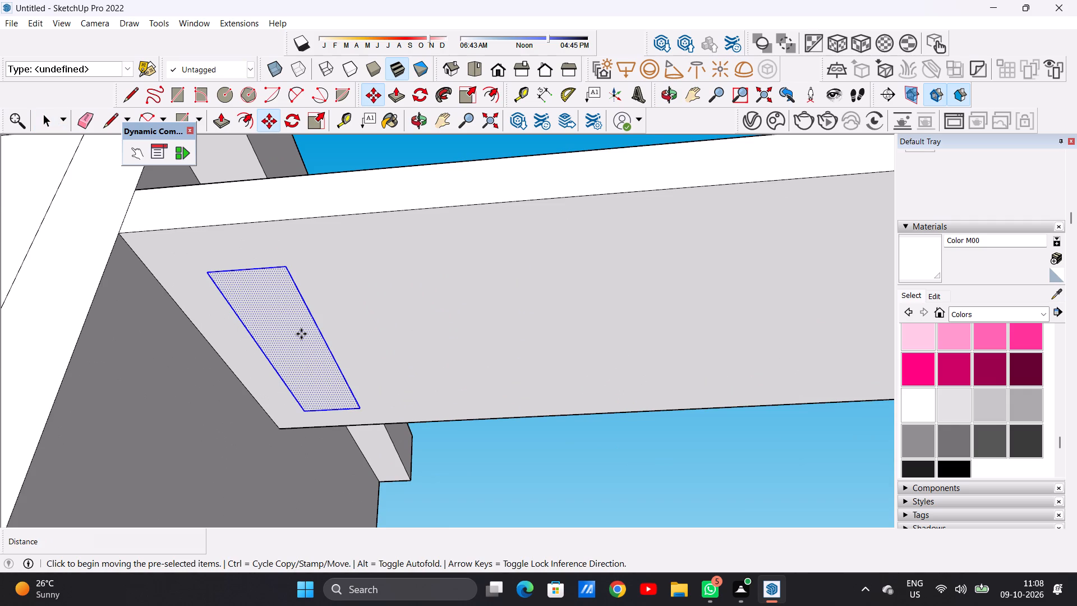
{"action": "left_click", "coordinate": [362, 410]}
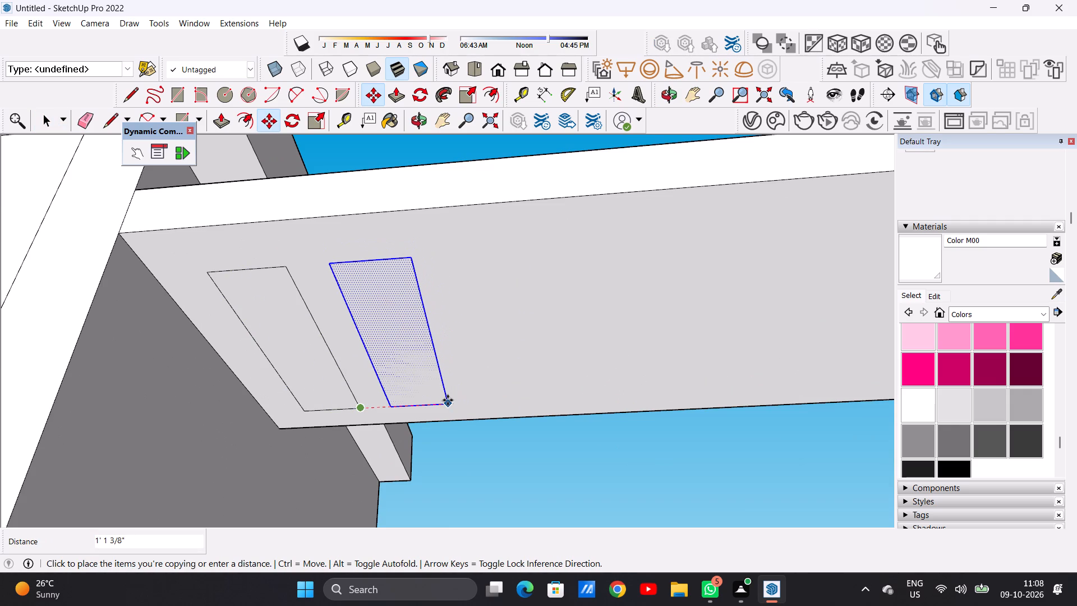
{"action": "left_click", "coordinate": [448, 400]}
{"action": "left_click", "coordinate": [448, 402]}
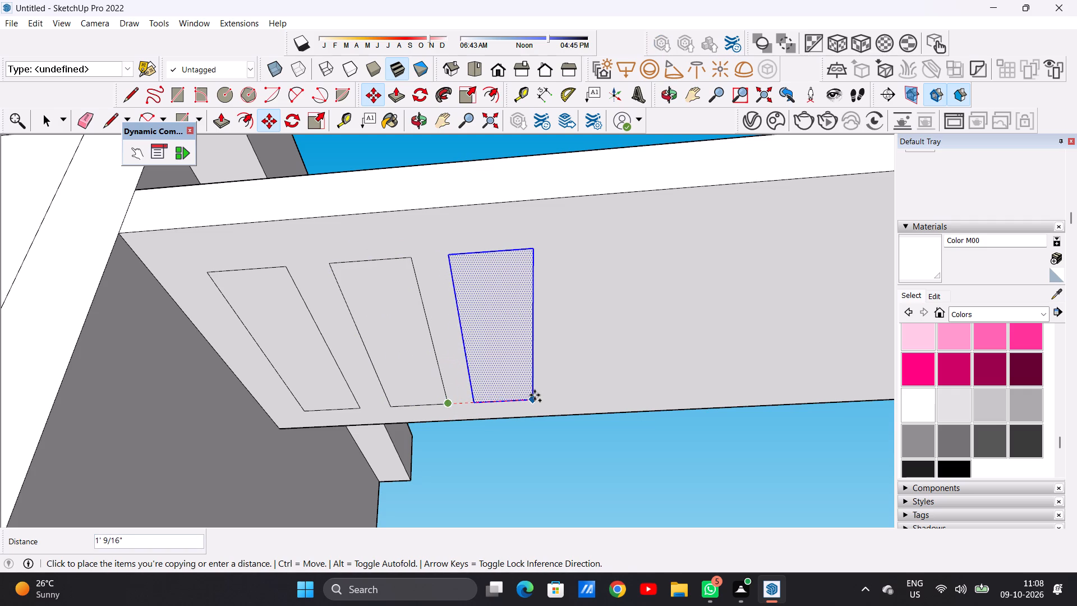
{"action": "left_click", "coordinate": [535, 395]}
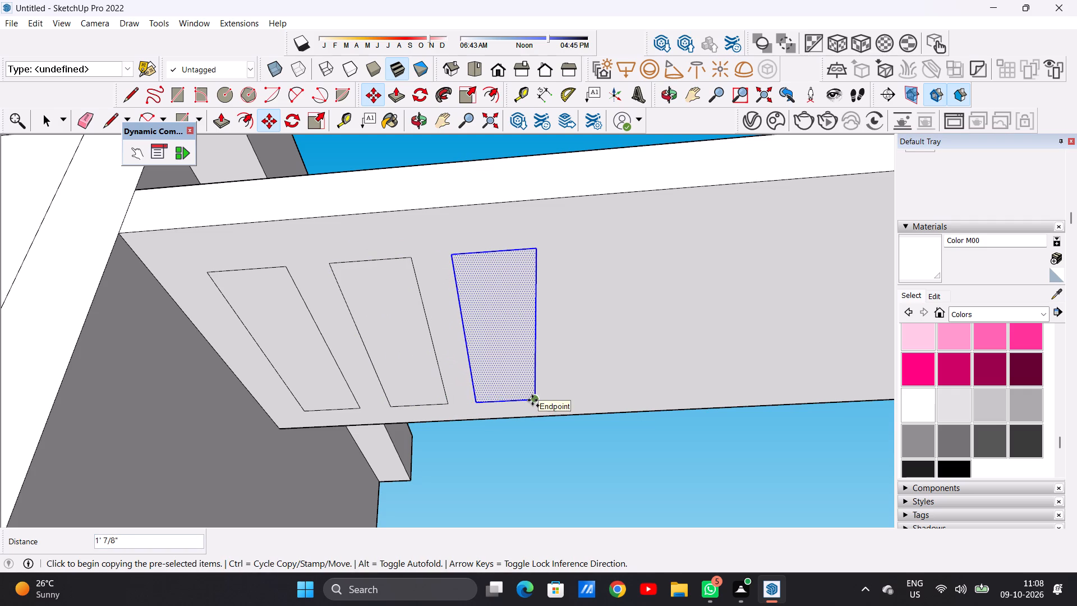
{"action": "left_click", "coordinate": [532, 400]}
{"action": "left_click", "coordinate": [620, 388]}
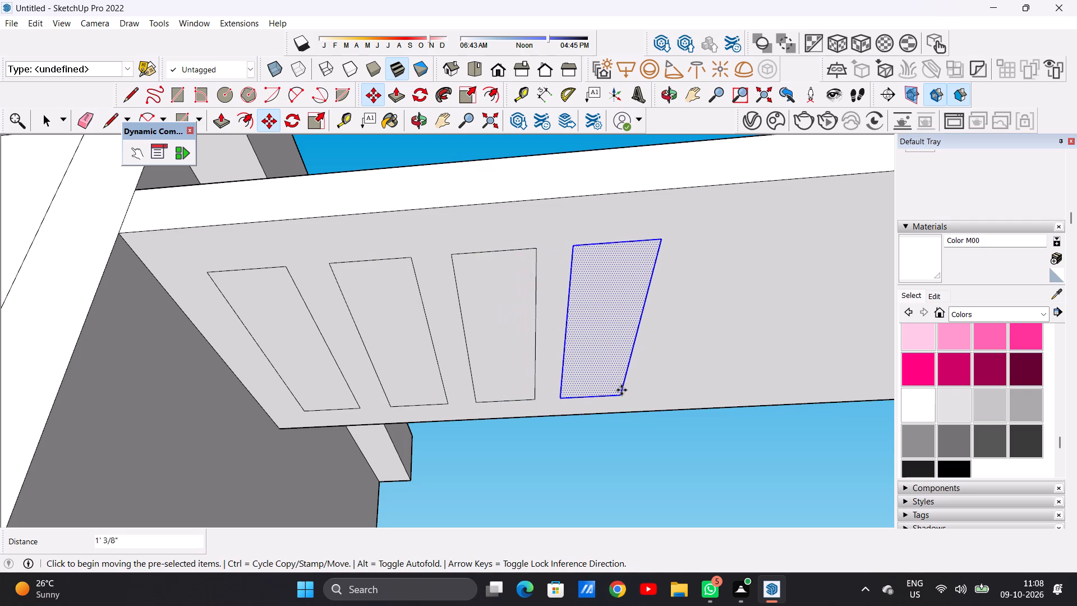
{"action": "left_click", "coordinate": [622, 393]}
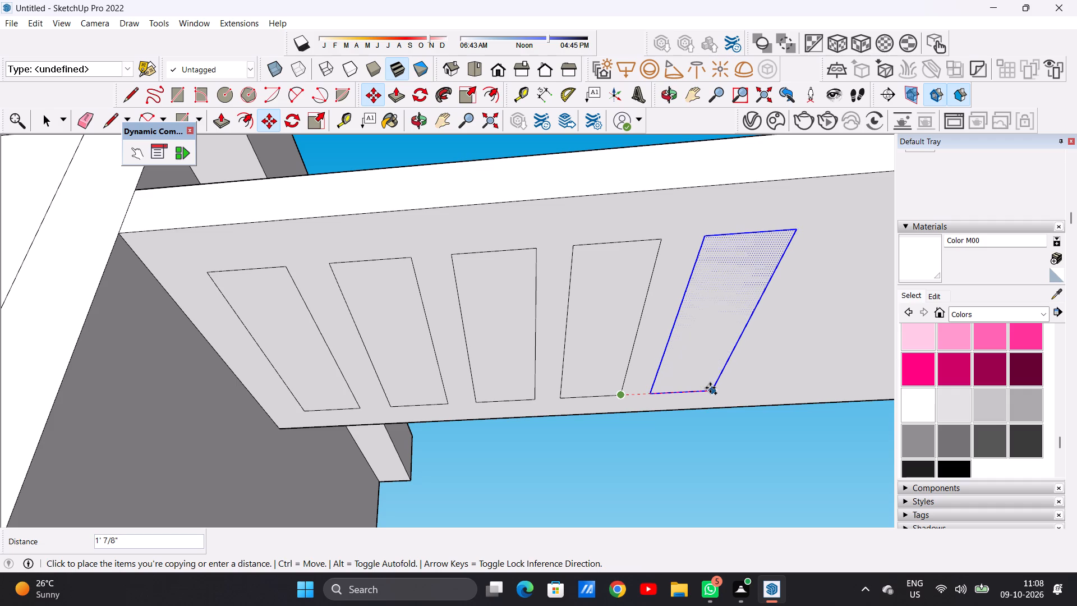
{"action": "left_click", "coordinate": [710, 388]}
Add three more copies of the rectangle along the roof frame's underside, continuing the row at about 1' 1" spacing.
{"action": "scroll", "coordinate": [340, 385], "scroll_direction": "down", "scroll_amount": 5}
{"action": "scroll", "coordinate": [234, 380], "scroll_direction": "down", "scroll_amount": 6}
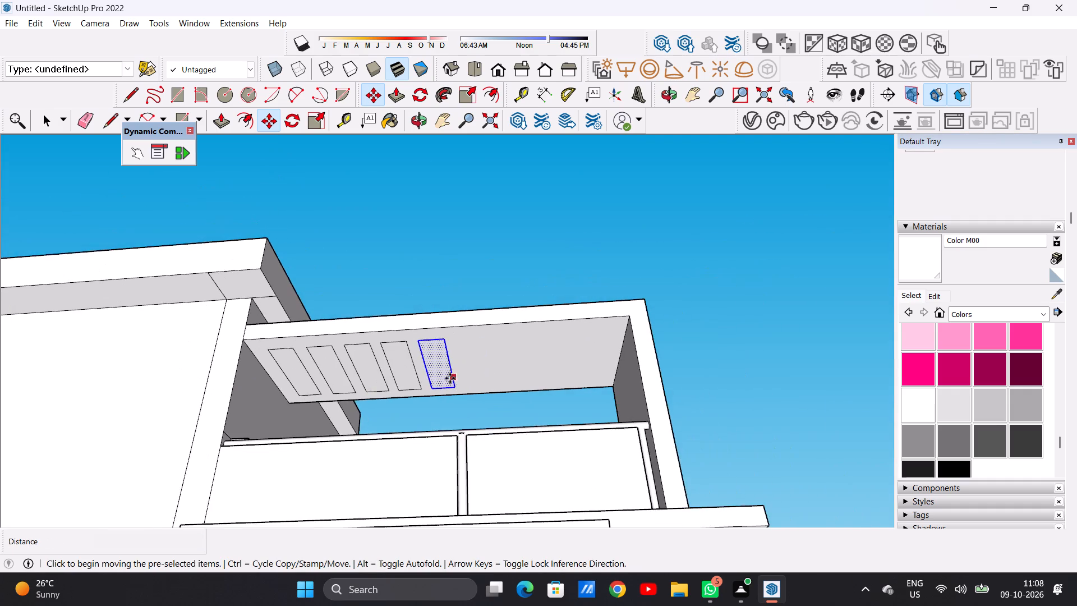
{"action": "scroll", "coordinate": [450, 378], "scroll_direction": "up", "scroll_amount": 12}
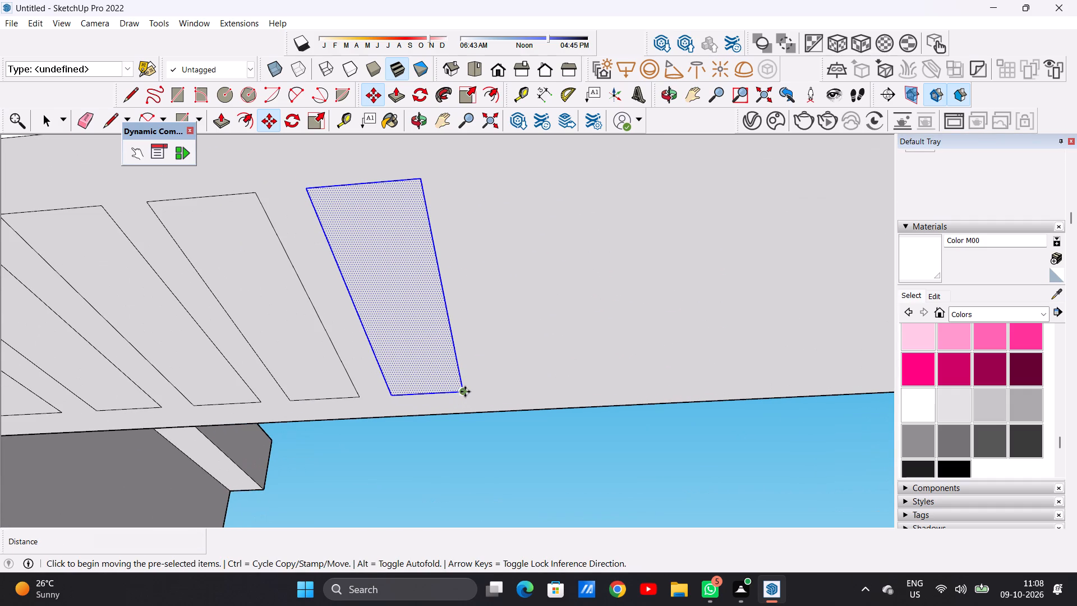
{"action": "left_click", "coordinate": [465, 392]}
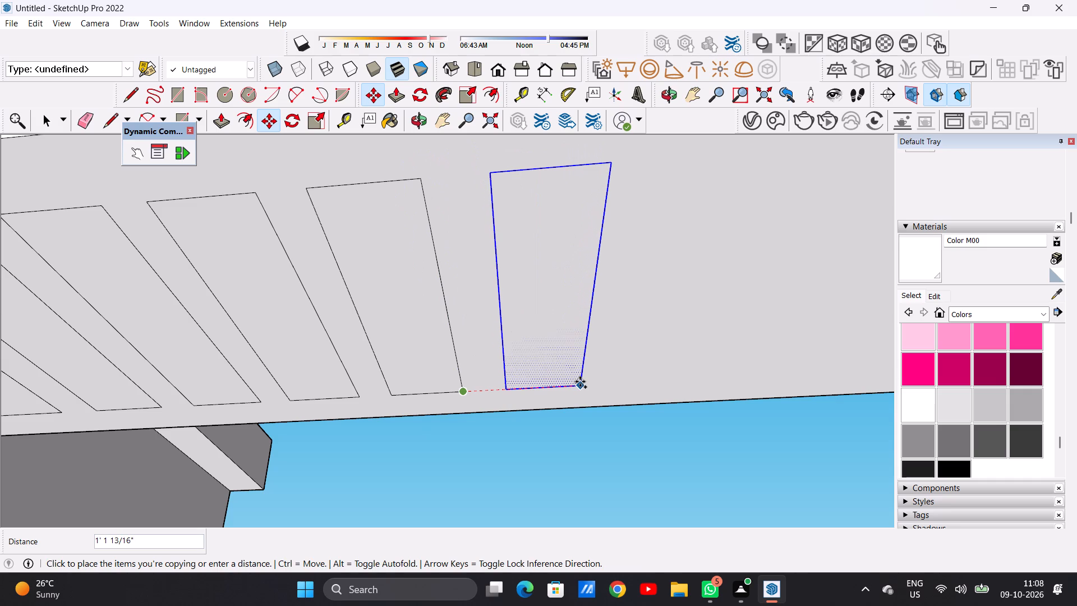
{"action": "left_click", "coordinate": [580, 382]}
{"action": "left_click", "coordinate": [582, 387]}
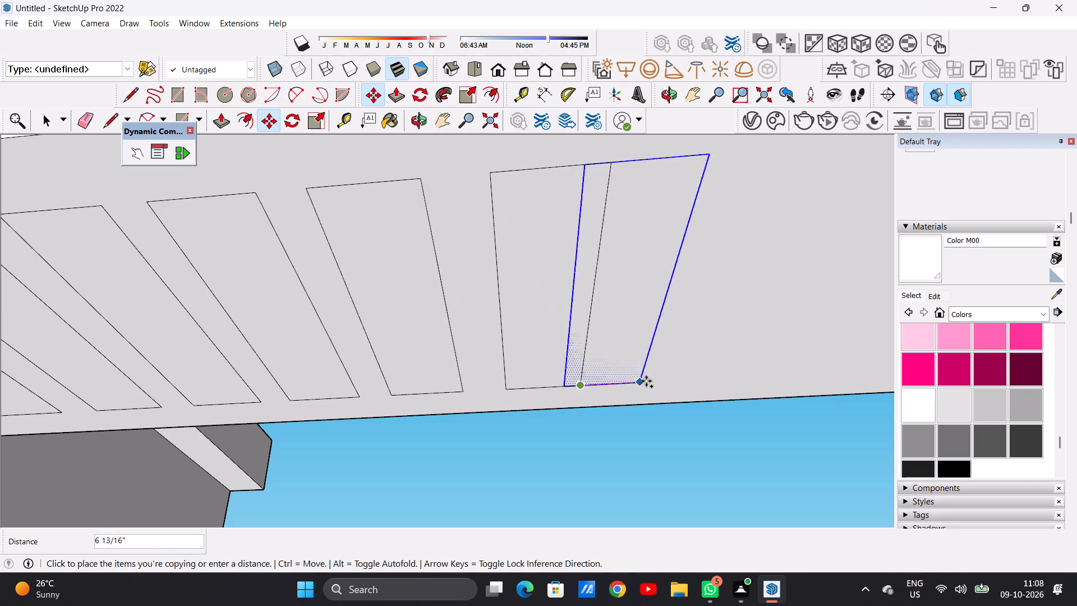
{"action": "left_click", "coordinate": [693, 381]}
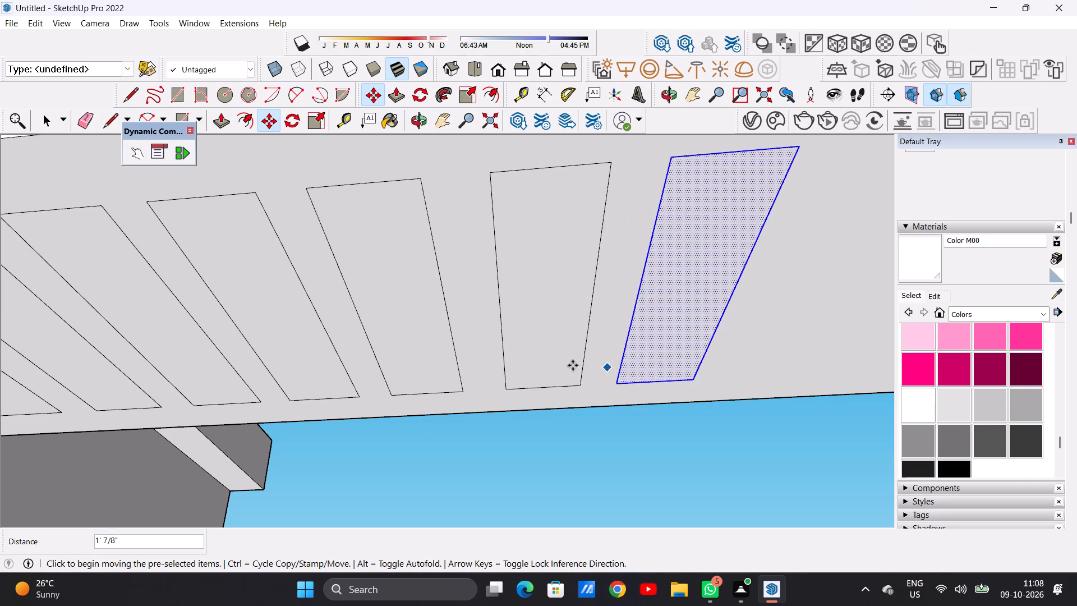
{"action": "scroll", "coordinate": [508, 366], "scroll_direction": "down", "scroll_amount": 8}
{"action": "scroll", "coordinate": [401, 364], "scroll_direction": "down", "scroll_amount": 2}
{"action": "scroll", "coordinate": [537, 370], "scroll_direction": "up", "scroll_amount": 9}
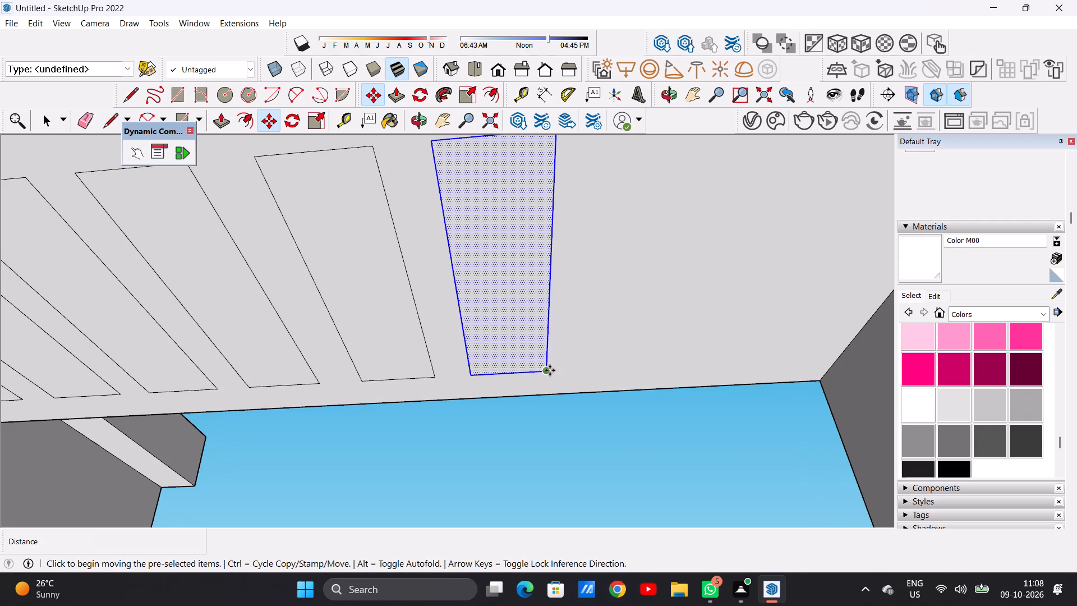
{"action": "left_click", "coordinate": [550, 370]}
{"action": "left_click", "coordinate": [659, 366]}
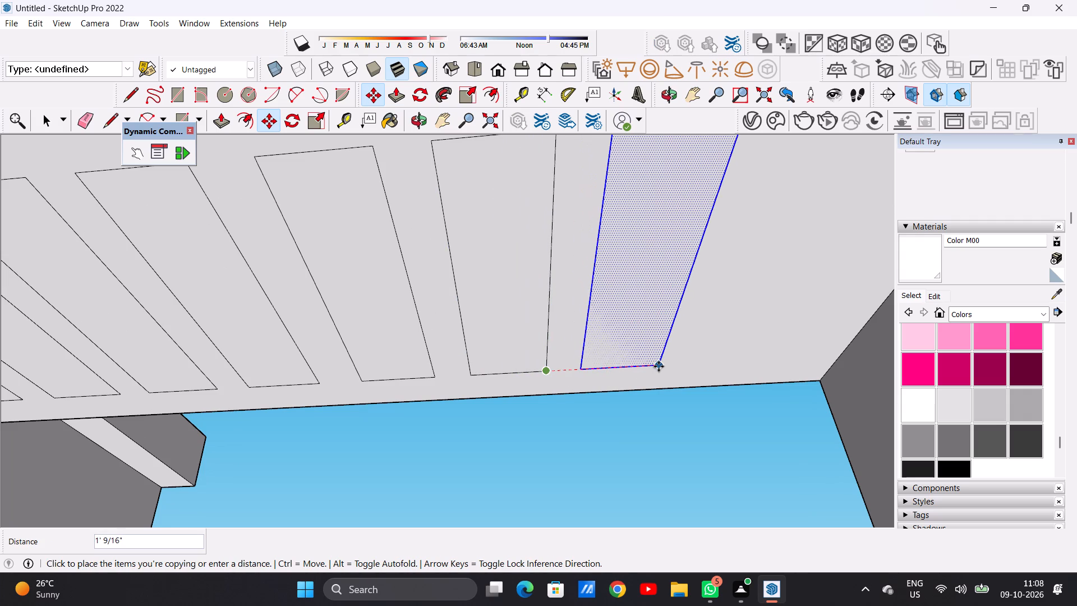
Place one last copy of the rectangle 1' 2 13/16" further along, near the outer end of the roof frame.
{"action": "left_click", "coordinate": [659, 366]}
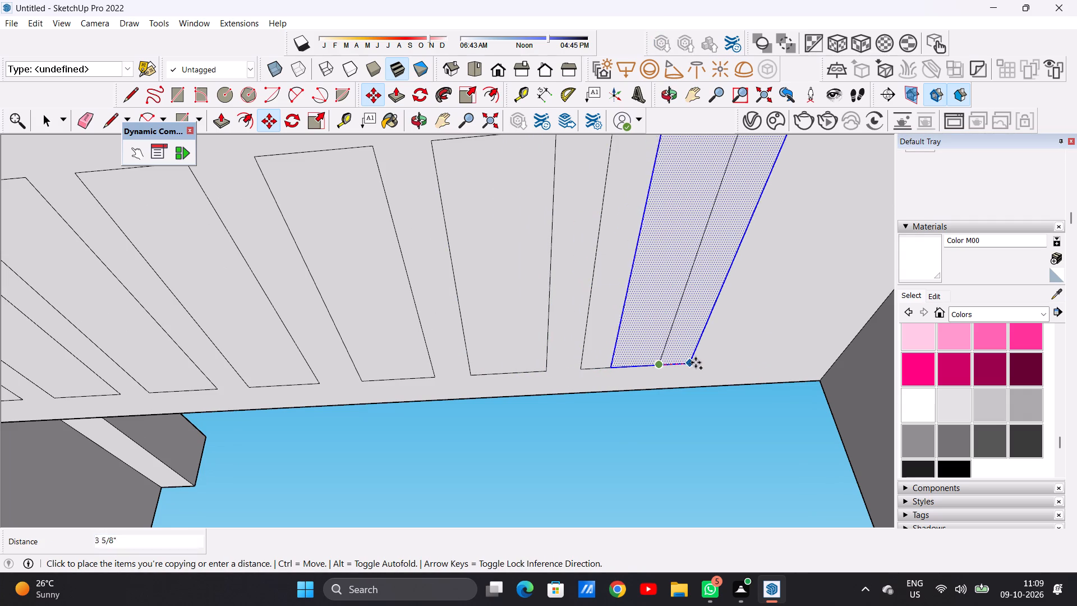
{"action": "scroll", "coordinate": [753, 357], "scroll_direction": "down", "scroll_amount": 2}
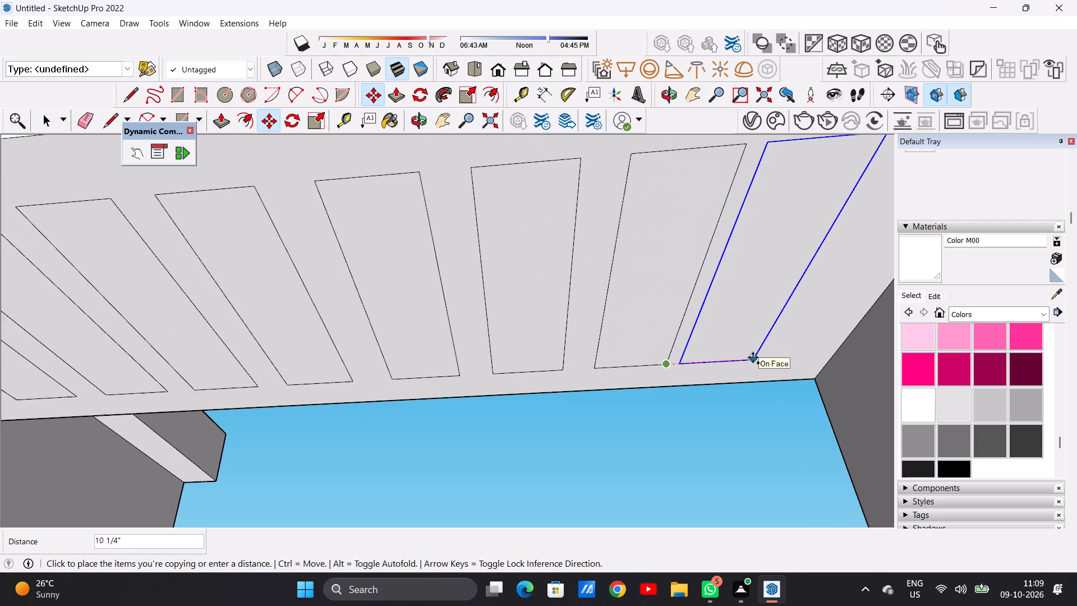
{"action": "scroll", "coordinate": [753, 357], "scroll_direction": "down", "scroll_amount": 4}
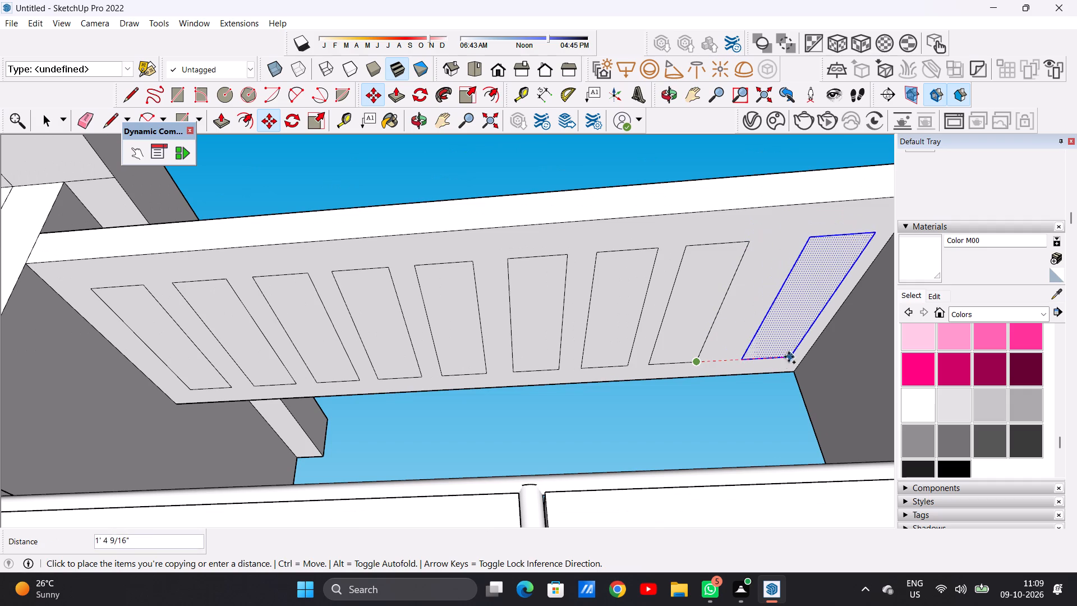
{"action": "left_click", "coordinate": [779, 362]}
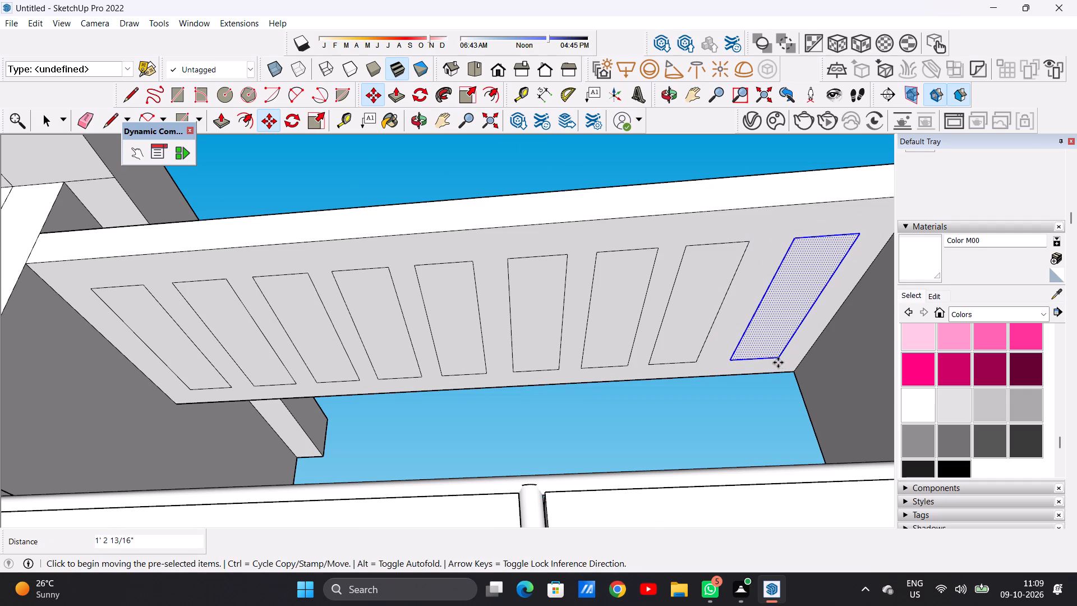
{"action": "key", "text": "space"}
{"action": "left_click", "coordinate": [532, 169]}
Push the rectangle nearest the central block about 5 15/16" up through the roof frame to cut the first opening.
{"action": "scroll", "coordinate": [611, 311], "scroll_direction": "down", "scroll_amount": 6}
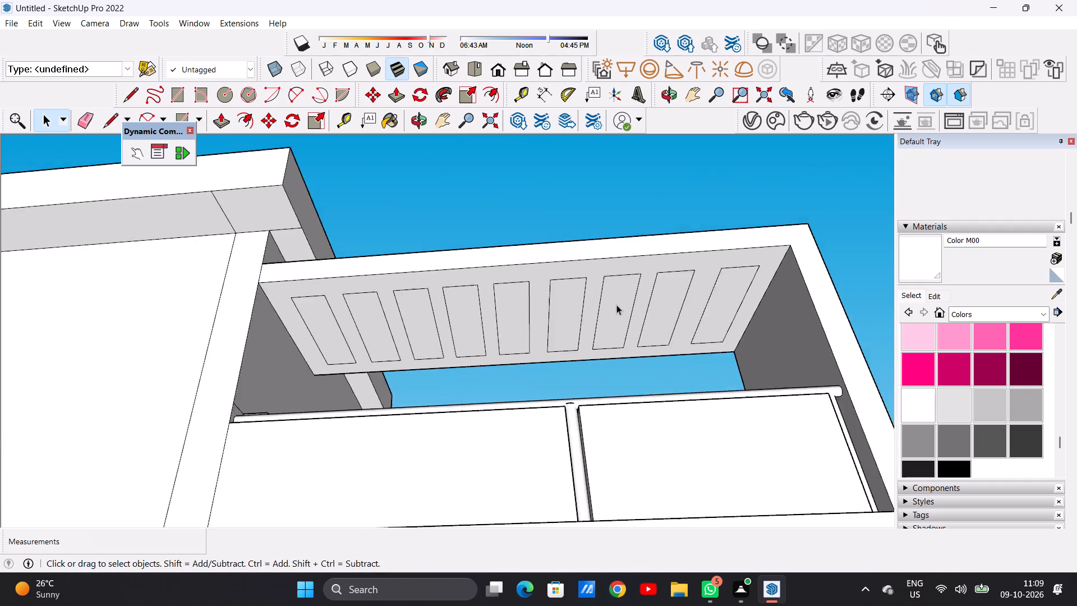
{"action": "scroll", "coordinate": [616, 305], "scroll_direction": "down", "scroll_amount": 4}
{"action": "middle_click_drag", "start_coordinate": [518, 352], "coordinate": [325, 389]}
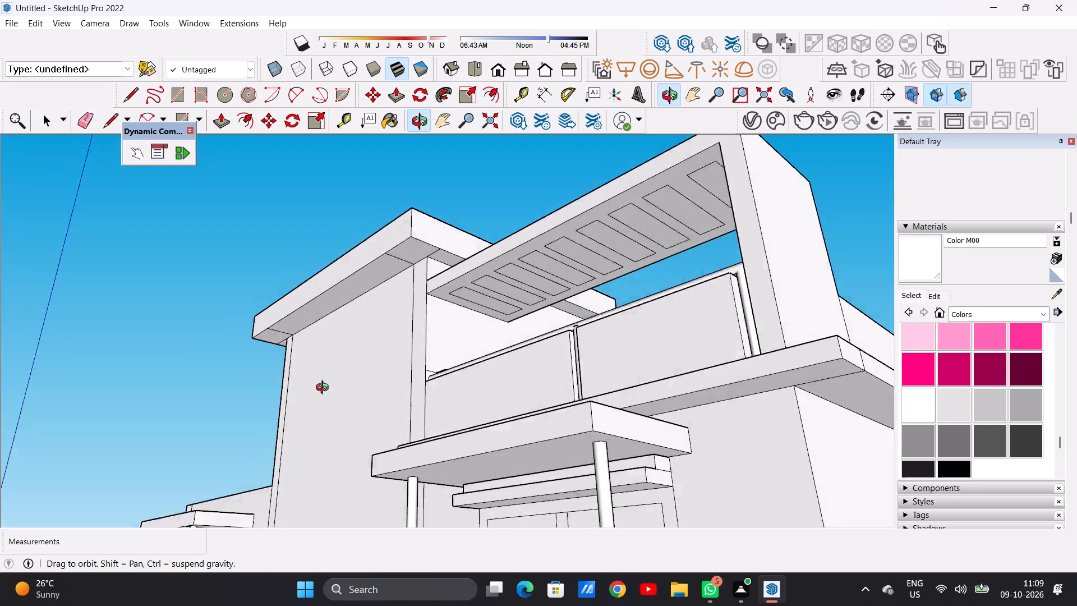
{"action": "middle_click_drag", "start_coordinate": [325, 389], "coordinate": [339, 442]}
{"action": "scroll", "coordinate": [501, 257], "scroll_direction": "up", "scroll_amount": 7}
{"action": "middle_click_drag", "start_coordinate": [527, 282], "coordinate": [628, 288]}
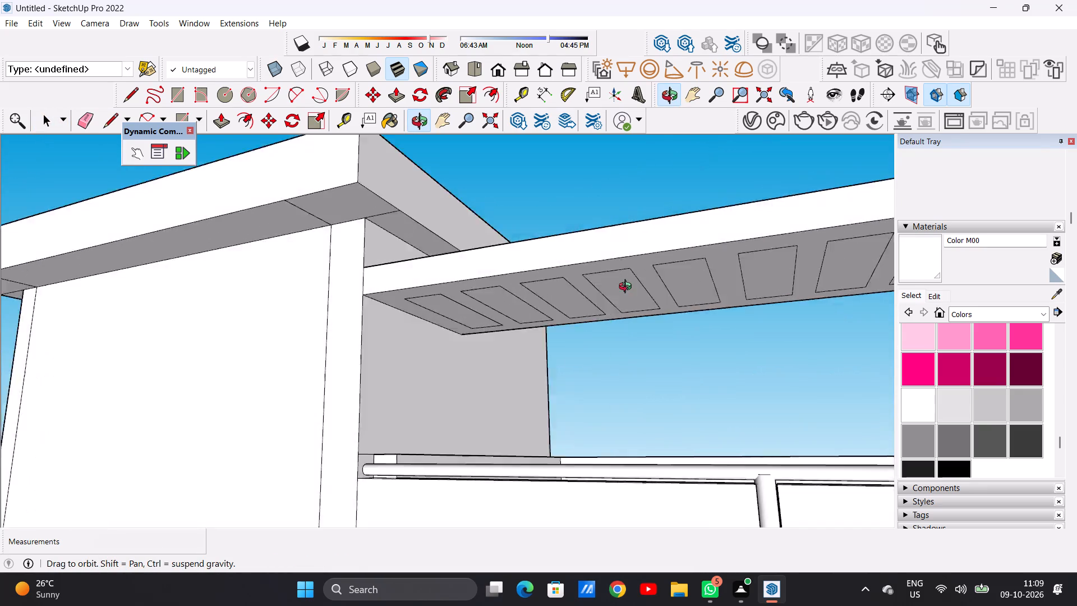
{"action": "middle_click_drag", "start_coordinate": [628, 288], "coordinate": [660, 356]}
{"action": "scroll", "coordinate": [660, 355], "scroll_direction": "up", "scroll_amount": 1}
{"action": "scroll", "coordinate": [641, 326], "scroll_direction": "down", "scroll_amount": 15}
{"action": "scroll", "coordinate": [642, 315], "scroll_direction": "up", "scroll_amount": 1}
{"action": "middle_click_drag", "start_coordinate": [643, 325], "coordinate": [551, 249]}
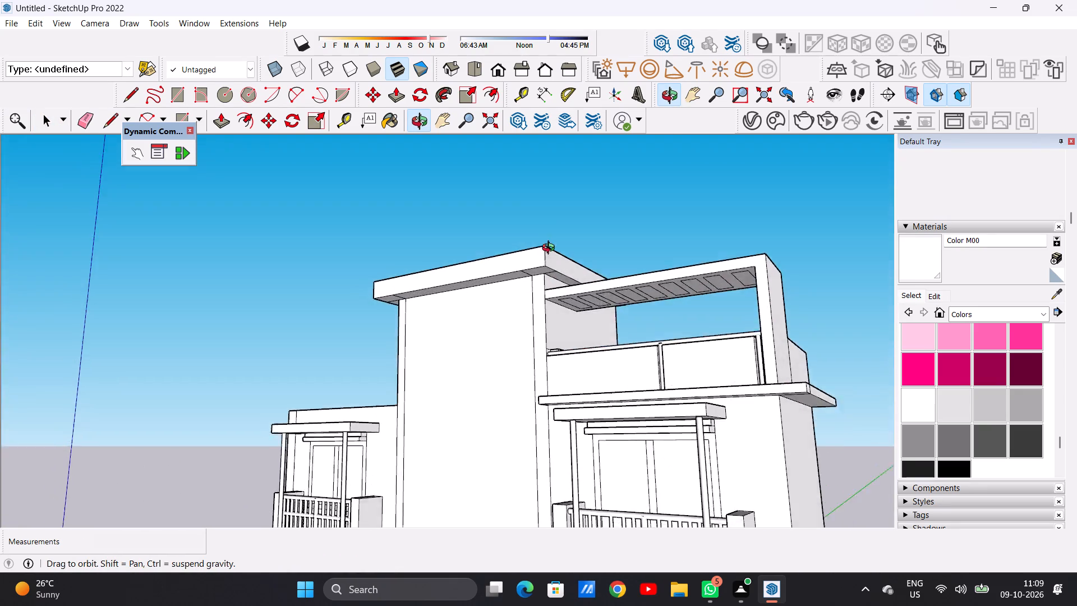
{"action": "middle_click_drag", "start_coordinate": [551, 249], "coordinate": [545, 229]}
{"action": "scroll", "coordinate": [568, 271], "scroll_direction": "up", "scroll_amount": 11}
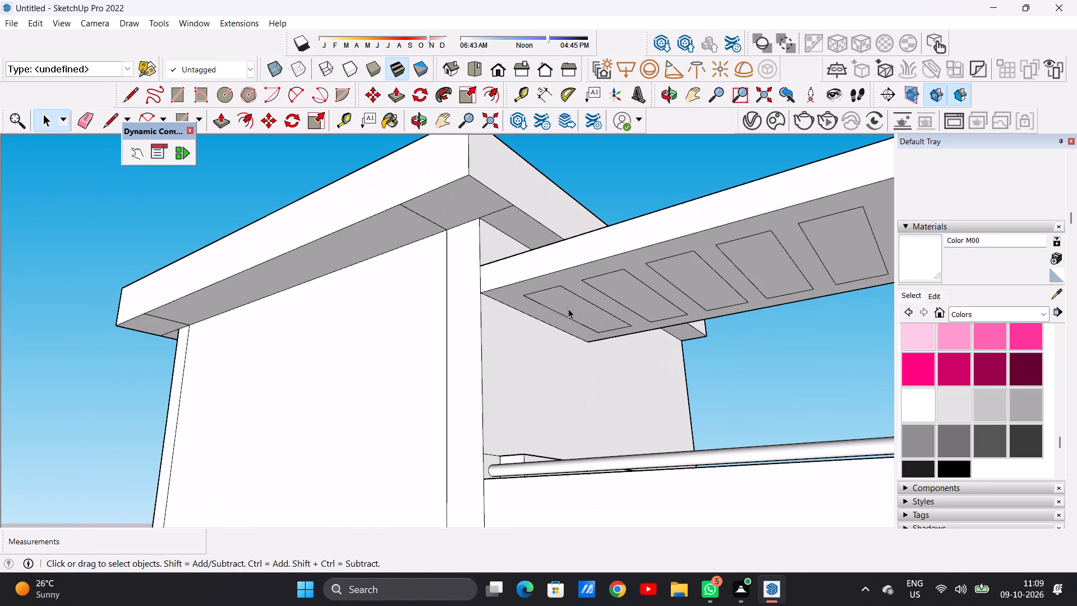
{"action": "key", "text": "p"}
{"action": "left_click", "coordinate": [576, 298]}
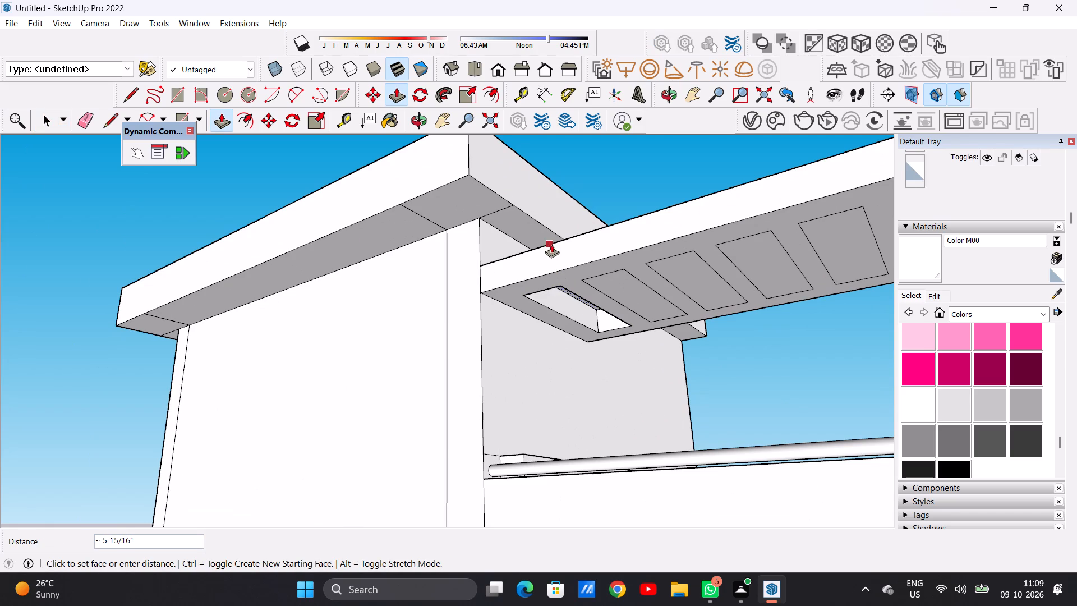
{"action": "left_click", "coordinate": [552, 244]}
Push the second and third rectangles about 5 15/16" up through the roof frame to cut two more openings.
{"action": "scroll", "coordinate": [583, 286], "scroll_direction": "down", "scroll_amount": 1}
{"action": "middle_click_drag", "start_coordinate": [583, 290], "coordinate": [623, 442]}
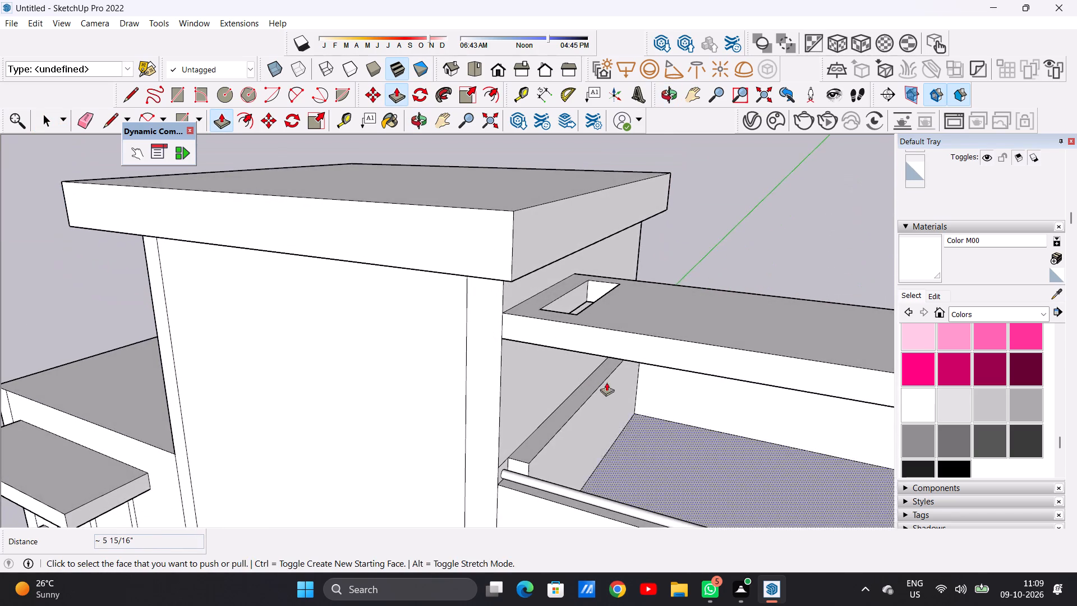
{"action": "scroll", "coordinate": [579, 320], "scroll_direction": "down", "scroll_amount": 14}
{"action": "middle_click_drag", "start_coordinate": [647, 350], "coordinate": [578, 226]}
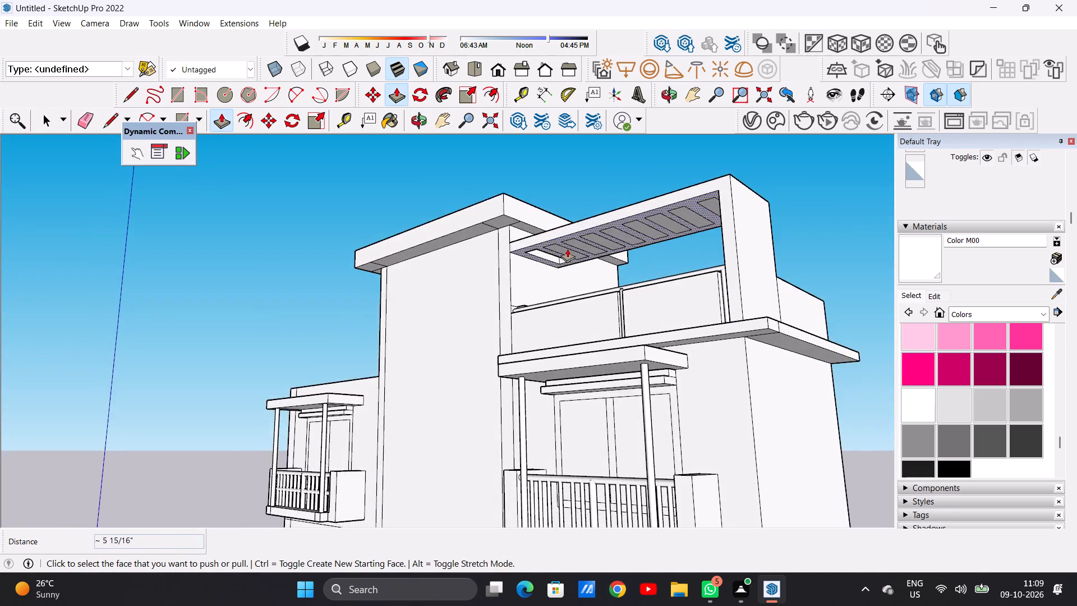
{"action": "scroll", "coordinate": [567, 249], "scroll_direction": "up", "scroll_amount": 12}
{"action": "left_click", "coordinate": [551, 238]}
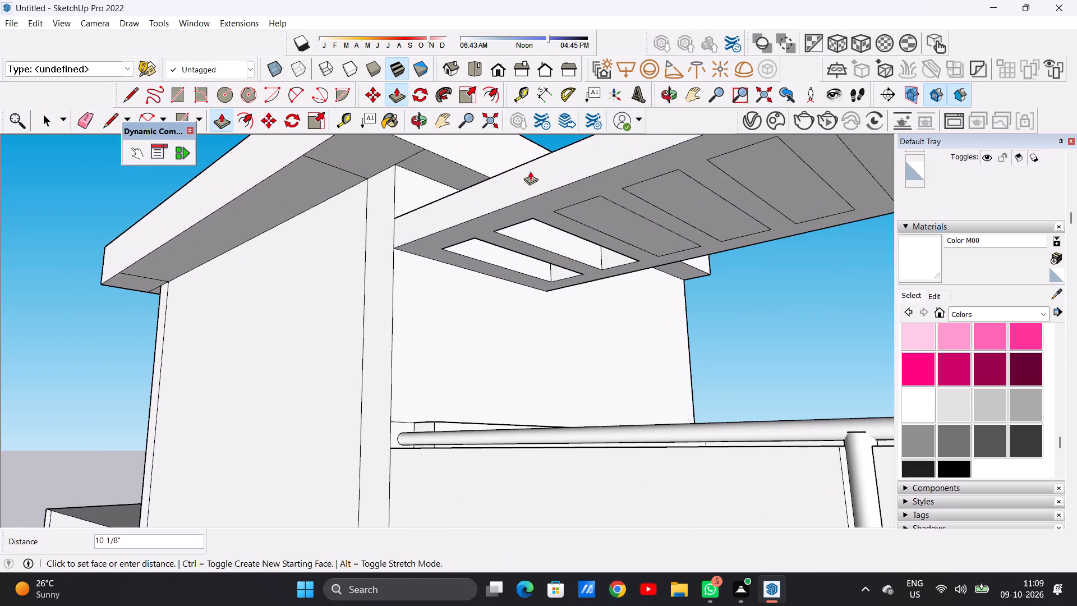
{"action": "left_click", "coordinate": [528, 162]}
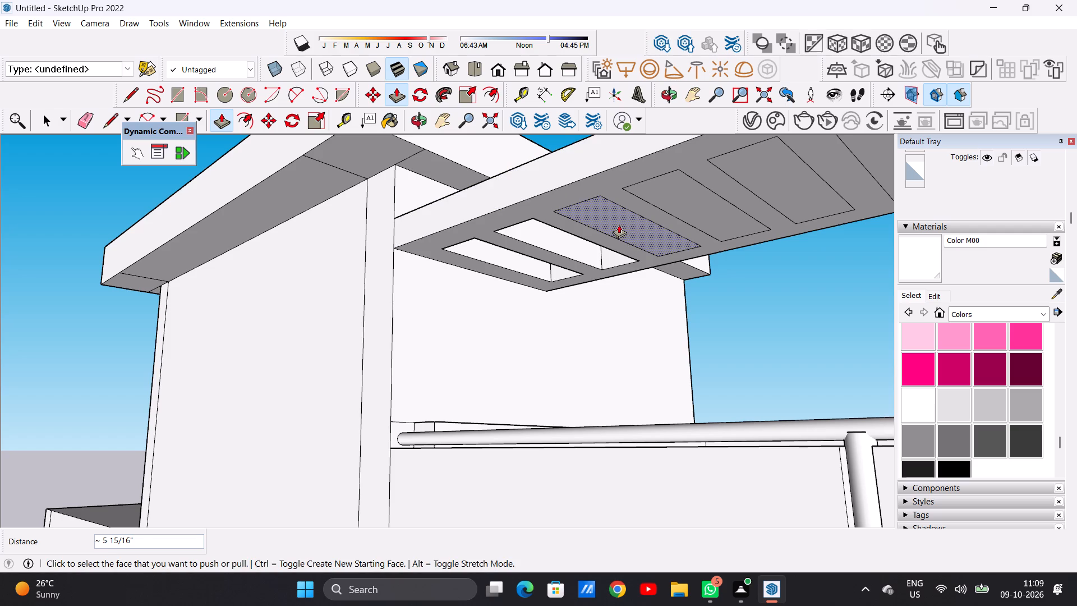
{"action": "left_click", "coordinate": [619, 224]}
{"action": "left_click", "coordinate": [578, 140]}
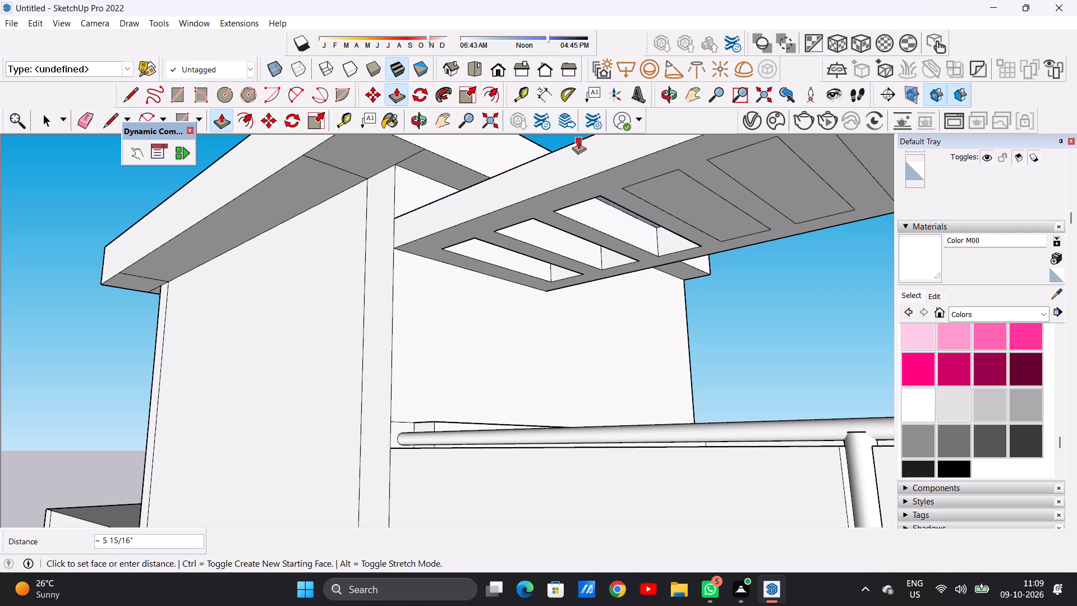
{"action": "key", "text": "space"}
Examine the roof-frame openings from above and the whole building front from several angles and distances.
{"action": "scroll", "coordinate": [583, 335], "scroll_direction": "down", "scroll_amount": 15}
{"action": "middle_click_drag", "start_coordinate": [583, 302], "coordinate": [652, 373]}
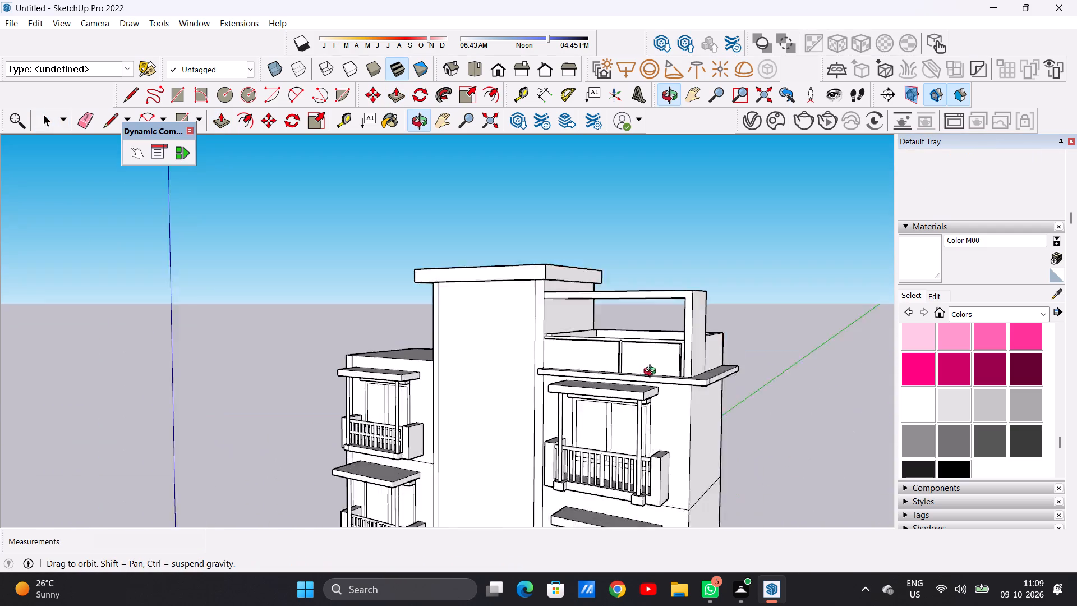
{"action": "middle_click_drag", "start_coordinate": [652, 373], "coordinate": [670, 429]}
{"action": "middle_click_drag", "start_coordinate": [603, 318], "coordinate": [587, 433]}
{"action": "scroll", "coordinate": [591, 319], "scroll_direction": "up", "scroll_amount": 7}
{"action": "scroll", "coordinate": [591, 319], "scroll_direction": "down", "scroll_amount": 1}
{"action": "scroll", "coordinate": [582, 357], "scroll_direction": "up", "scroll_amount": 2}
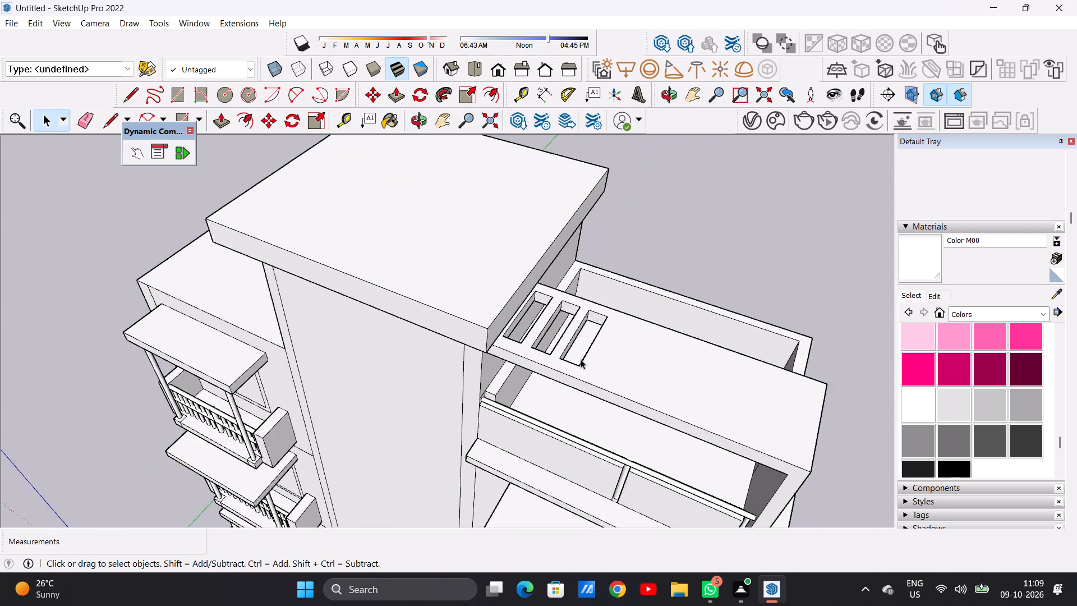
{"action": "scroll", "coordinate": [581, 359], "scroll_direction": "up", "scroll_amount": 6}
{"action": "scroll", "coordinate": [503, 322], "scroll_direction": "down", "scroll_amount": 14}
{"action": "middle_click_drag", "start_coordinate": [529, 353], "coordinate": [579, 142]}
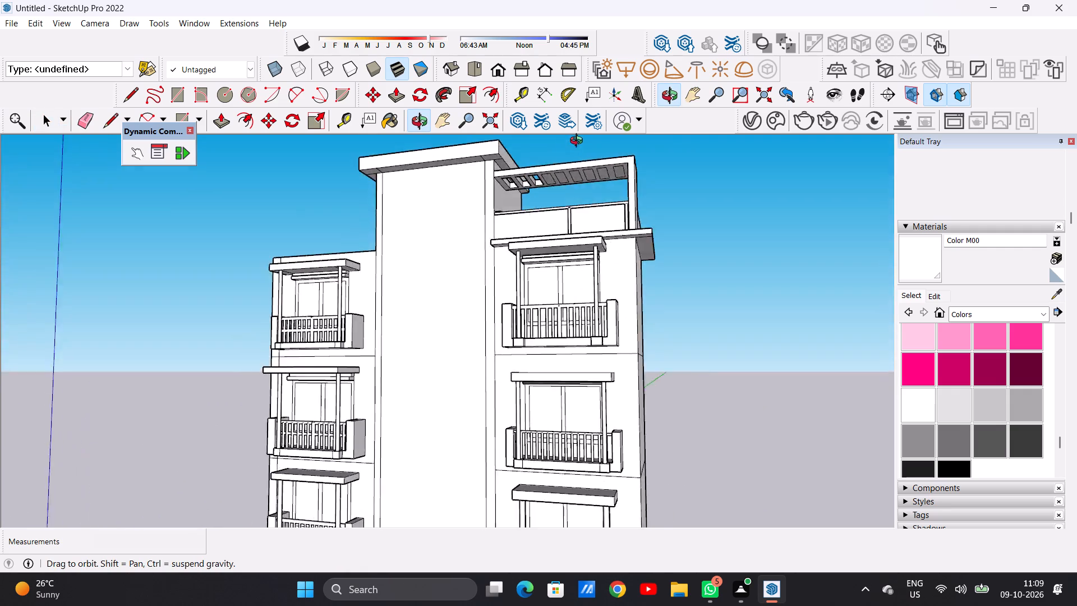
{"action": "middle_click_drag", "start_coordinate": [579, 142], "coordinate": [581, 244]}
{"action": "scroll", "coordinate": [434, 292], "scroll_direction": "down", "scroll_amount": 8}
{"action": "middle_click_drag", "start_coordinate": [474, 294], "coordinate": [551, 195]}
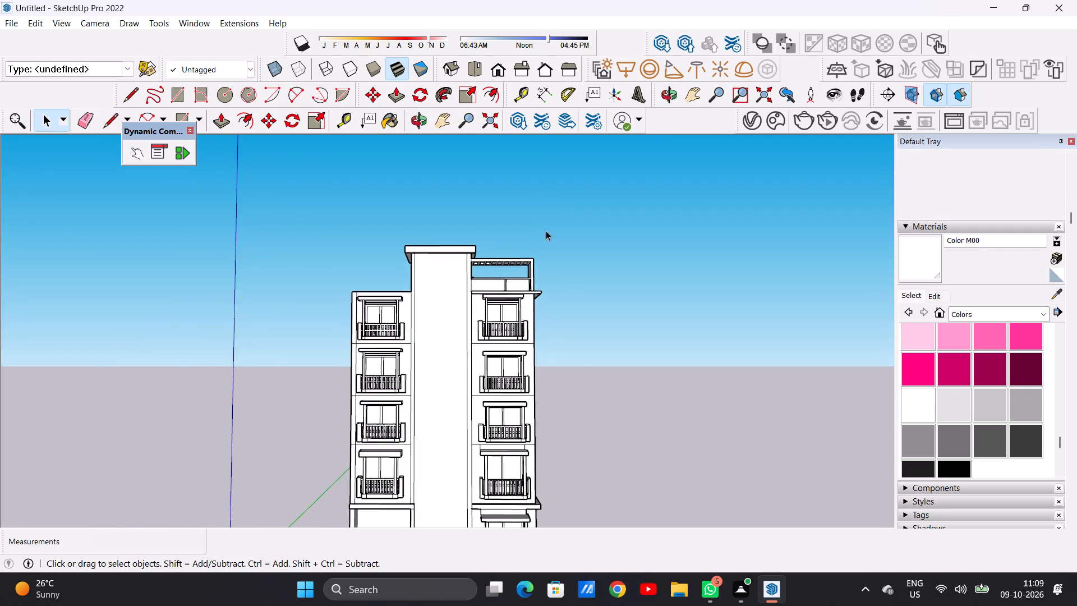
Push the fourth and fifth rectangles about 5 15/16" up through the roof frame to cut two more openings.
{"action": "scroll", "coordinate": [544, 245], "scroll_direction": "up", "scroll_amount": 14}
{"action": "middle_click_drag", "start_coordinate": [504, 301], "coordinate": [440, 235]}
{"action": "scroll", "coordinate": [452, 258], "scroll_direction": "up", "scroll_amount": 6}
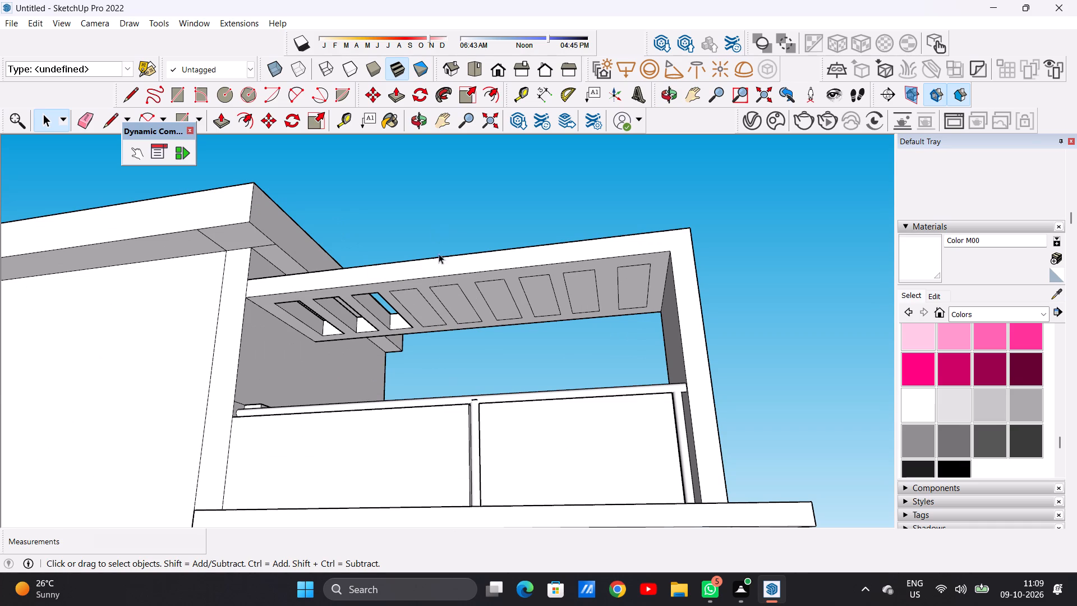
{"action": "middle_click_drag", "start_coordinate": [473, 290], "coordinate": [397, 292]}
{"action": "middle_click_drag", "start_coordinate": [403, 293], "coordinate": [411, 316]}
{"action": "scroll", "coordinate": [437, 283], "scroll_direction": "up", "scroll_amount": 6}
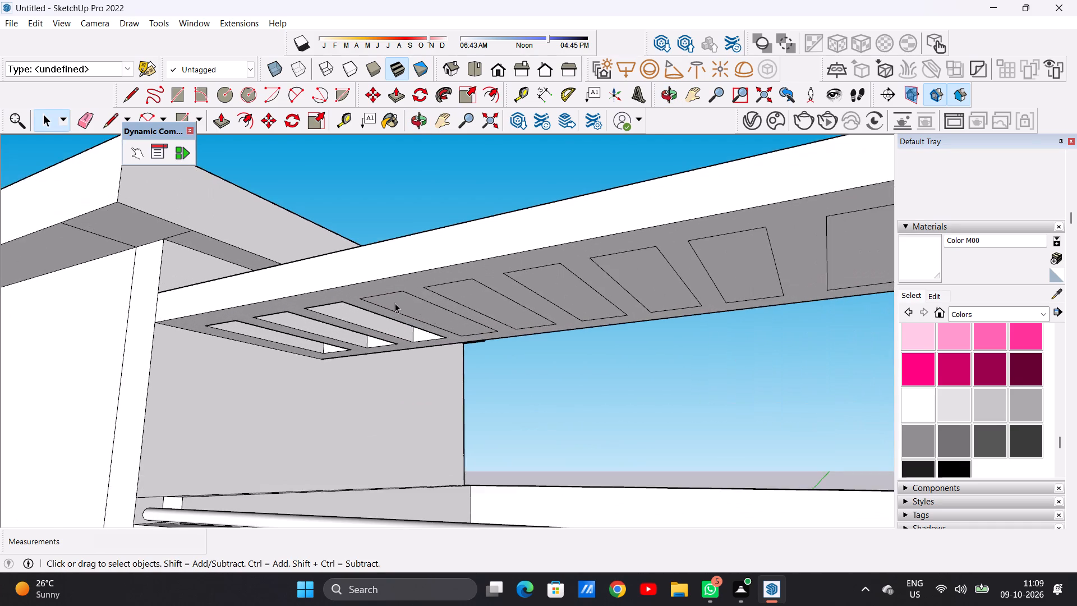
{"action": "scroll", "coordinate": [387, 300], "scroll_direction": "up", "scroll_amount": 3}
{"action": "key", "text": "p"}
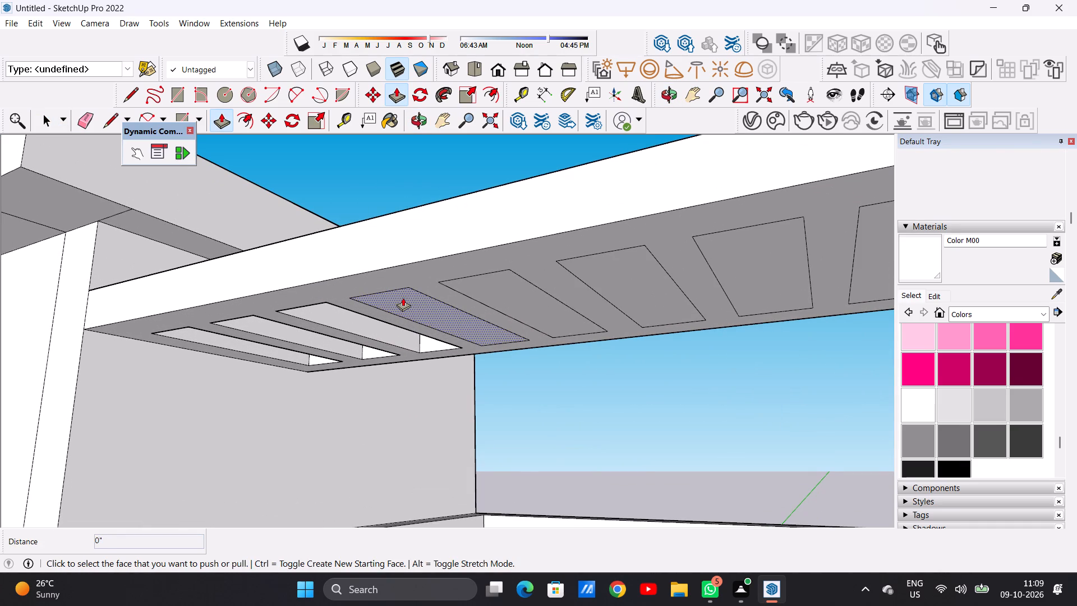
{"action": "left_click", "coordinate": [403, 297]}
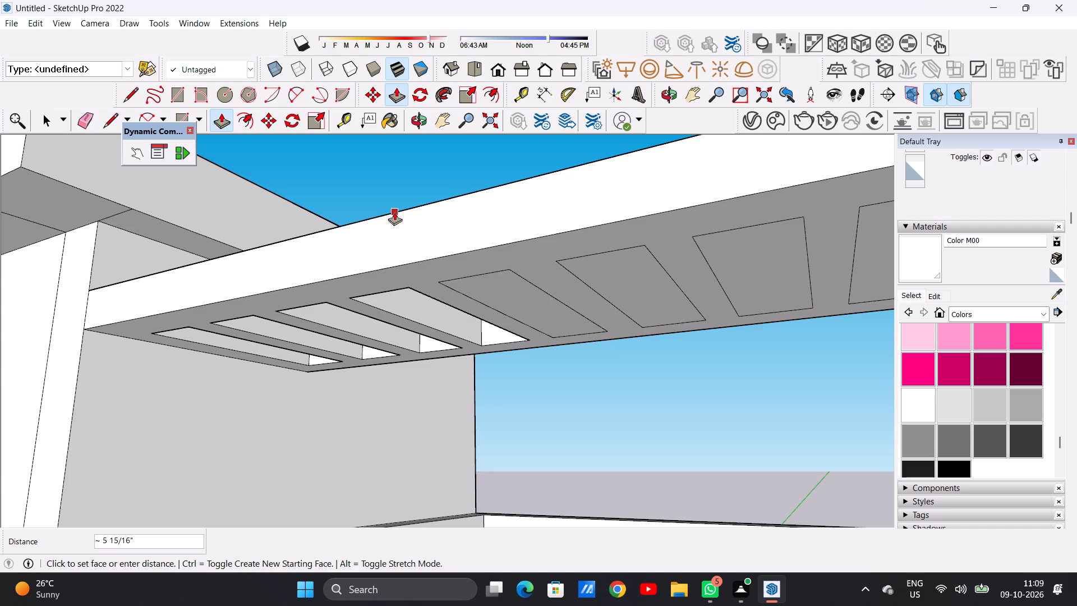
{"action": "left_click", "coordinate": [394, 212]}
{"action": "scroll", "coordinate": [448, 327], "scroll_direction": "down", "scroll_amount": 5}
{"action": "scroll", "coordinate": [473, 299], "scroll_direction": "up", "scroll_amount": 12}
{"action": "left_click", "coordinate": [477, 304]}
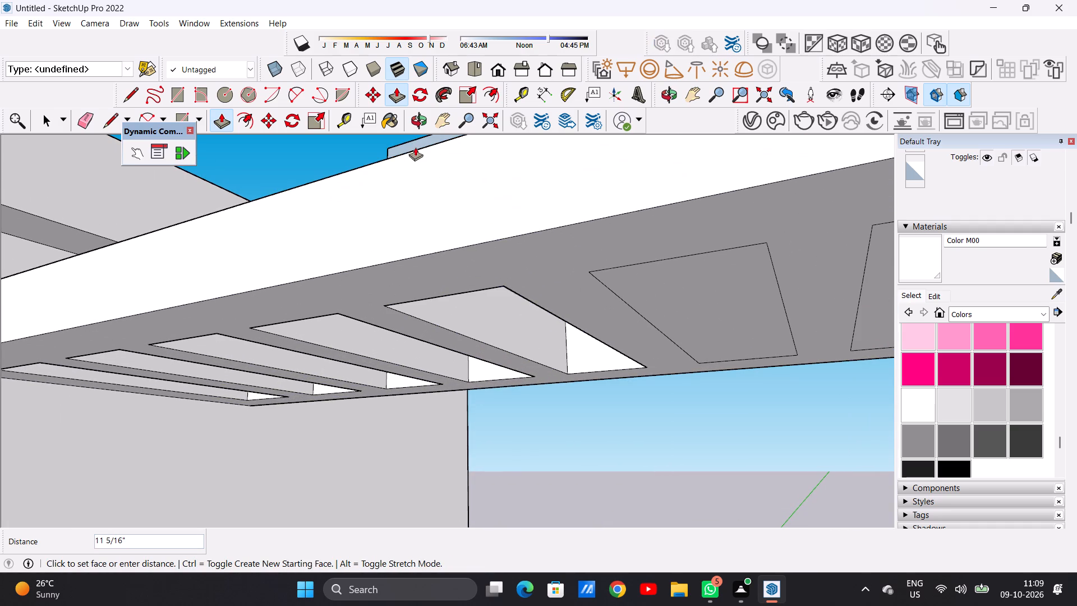
{"action": "left_click", "coordinate": [411, 149]}
{"action": "key", "text": "space"}
{"action": "scroll", "coordinate": [432, 285], "scroll_direction": "down", "scroll_amount": 12}
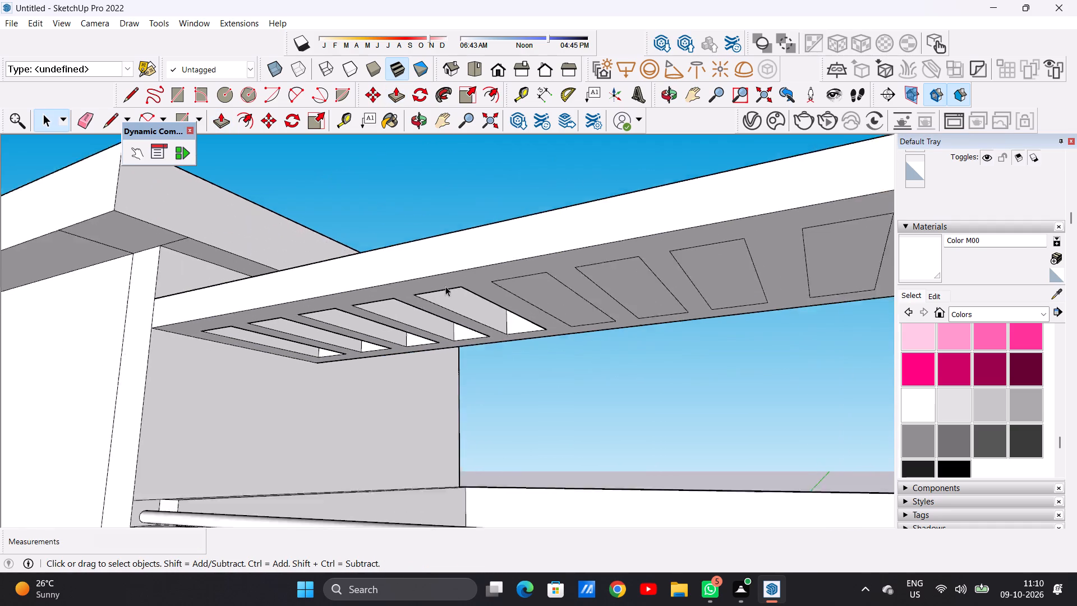
Push the sixth rectangle about 5 15/16" up through the roof frame to cut its opening.
{"action": "scroll", "coordinate": [445, 286], "scroll_direction": "down", "scroll_amount": 1}
{"action": "middle_click_drag", "start_coordinate": [464, 287], "coordinate": [494, 299]}
{"action": "scroll", "coordinate": [507, 302], "scroll_direction": "up", "scroll_amount": 6}
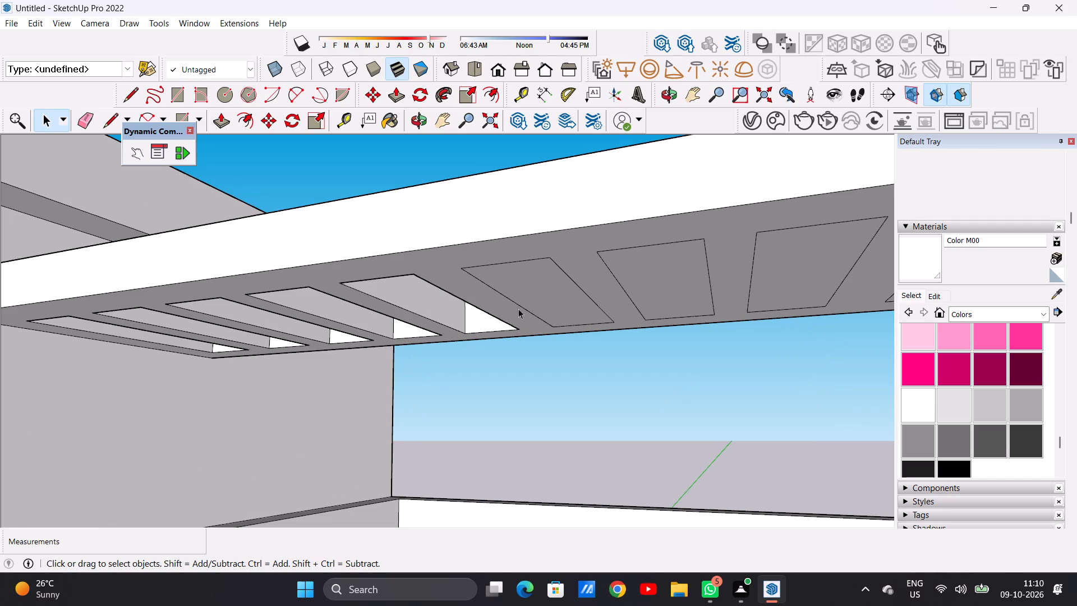
{"action": "scroll", "coordinate": [397, 313], "scroll_direction": "down", "scroll_amount": 13}
{"action": "middle_click_drag", "start_coordinate": [427, 309], "coordinate": [330, 471]}
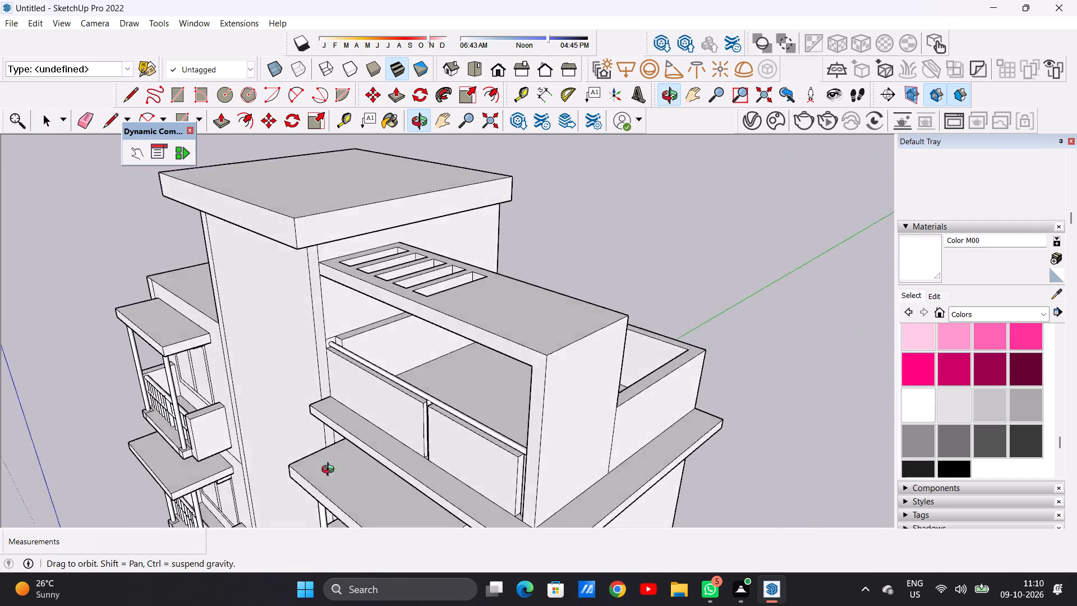
{"action": "middle_click_drag", "start_coordinate": [330, 471], "coordinate": [323, 272]}
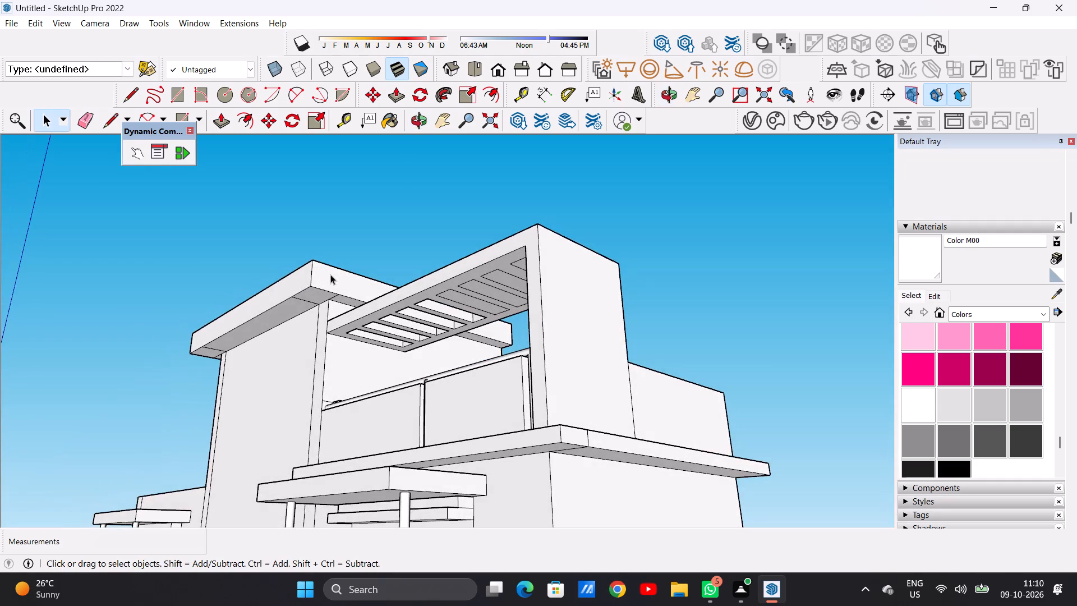
{"action": "scroll", "coordinate": [473, 276], "scroll_direction": "up", "scroll_amount": 7}
{"action": "middle_click_drag", "start_coordinate": [414, 258], "coordinate": [434, 272]}
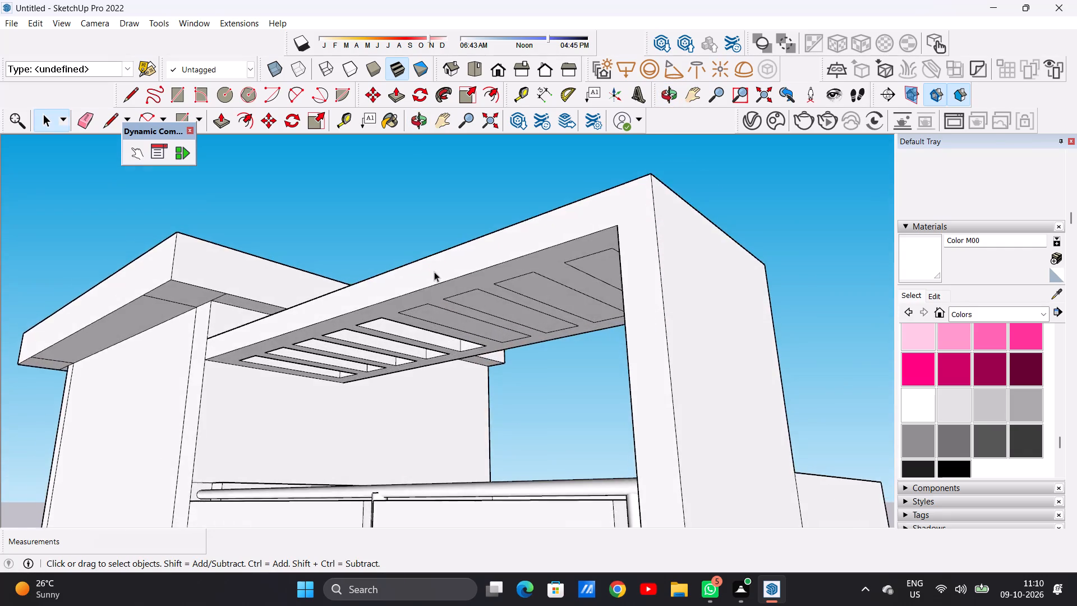
{"action": "scroll", "coordinate": [438, 273], "scroll_direction": "up", "scroll_amount": 7}
{"action": "key", "text": "p"}
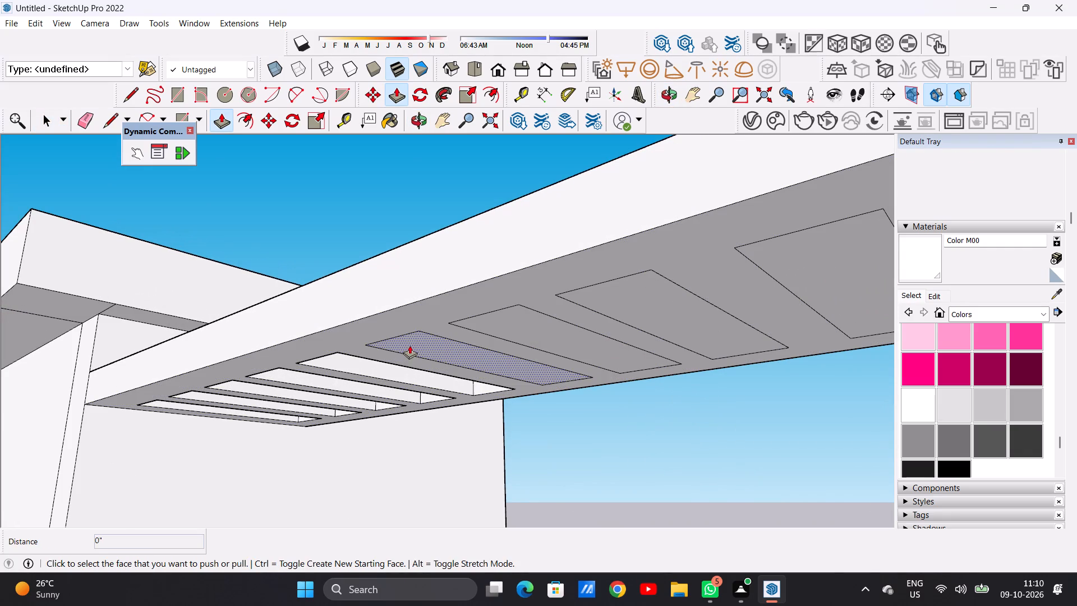
{"action": "left_click", "coordinate": [410, 344]}
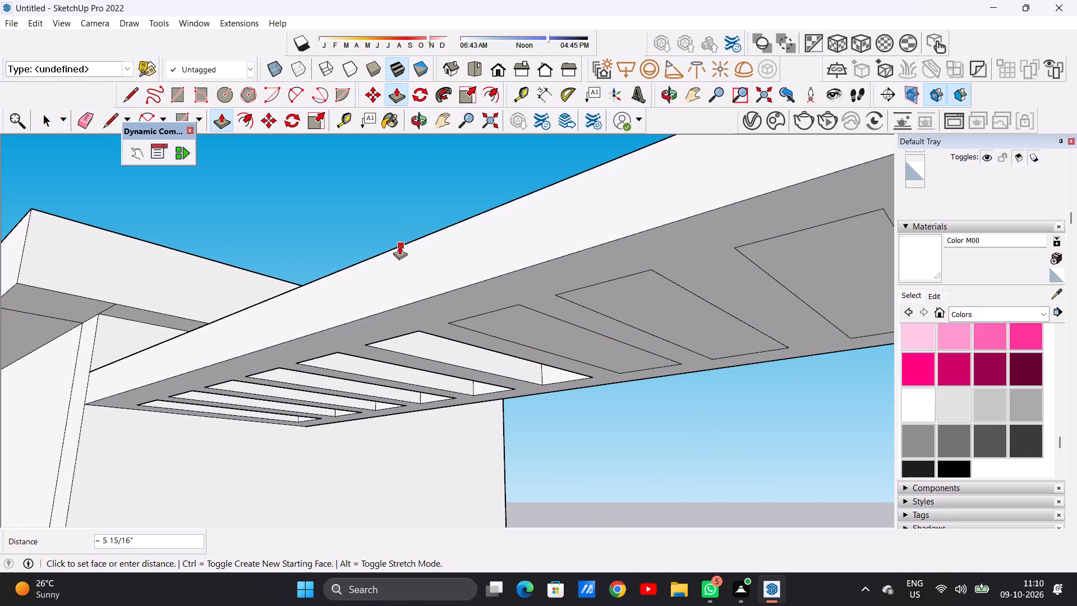
{"action": "left_click", "coordinate": [399, 246]}
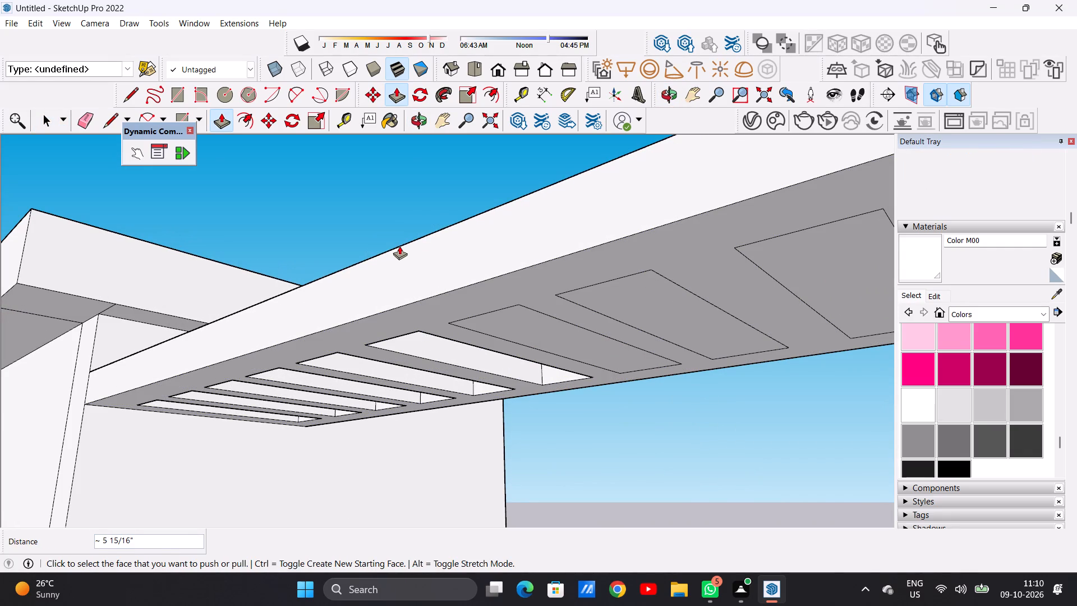
{"action": "key", "text": "space"}
Push the seventh rectangle about 5 15/16" up through the roof frame to cut its opening.
{"action": "scroll", "coordinate": [439, 345], "scroll_direction": "down", "scroll_amount": 10}
{"action": "middle_click_drag", "start_coordinate": [407, 333], "coordinate": [501, 320]}
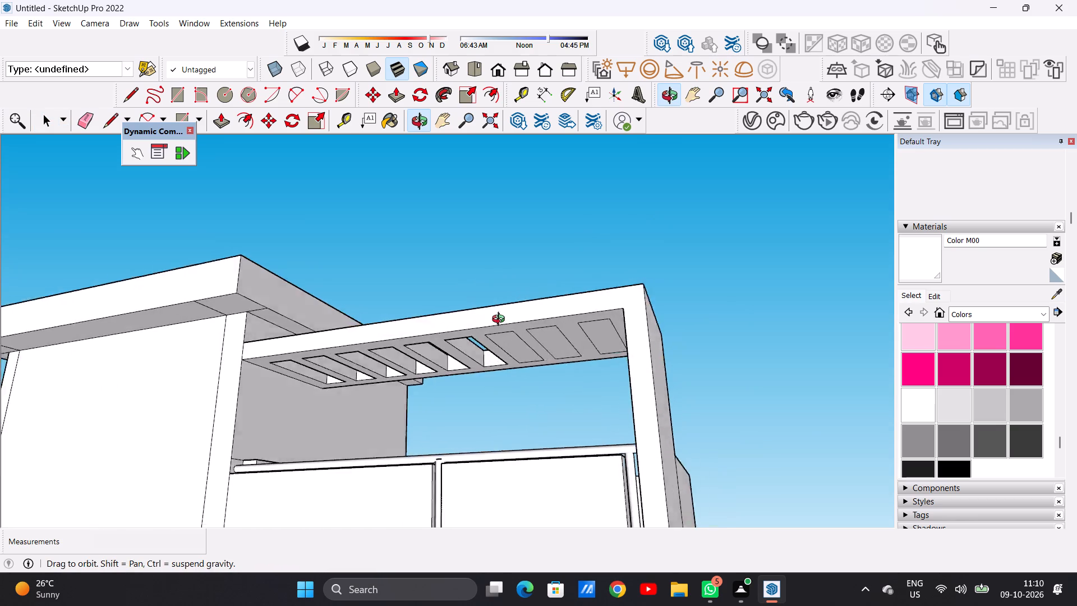
{"action": "middle_click_drag", "start_coordinate": [501, 320], "coordinate": [579, 313]}
{"action": "scroll", "coordinate": [518, 326], "scroll_direction": "up", "scroll_amount": 11}
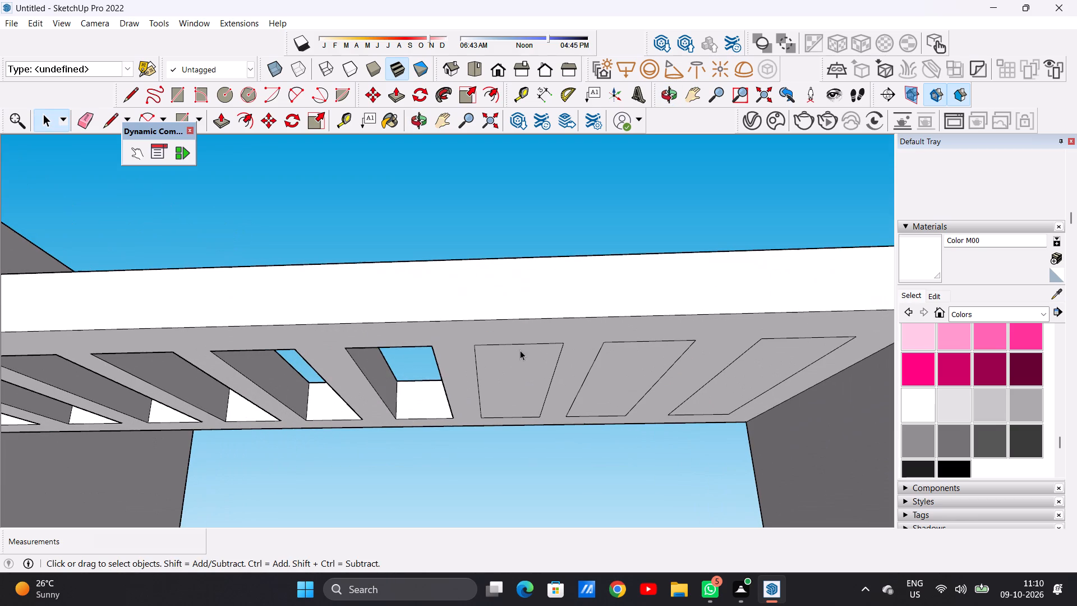
{"action": "key", "text": "p"}
{"action": "left_click", "coordinate": [514, 370]}
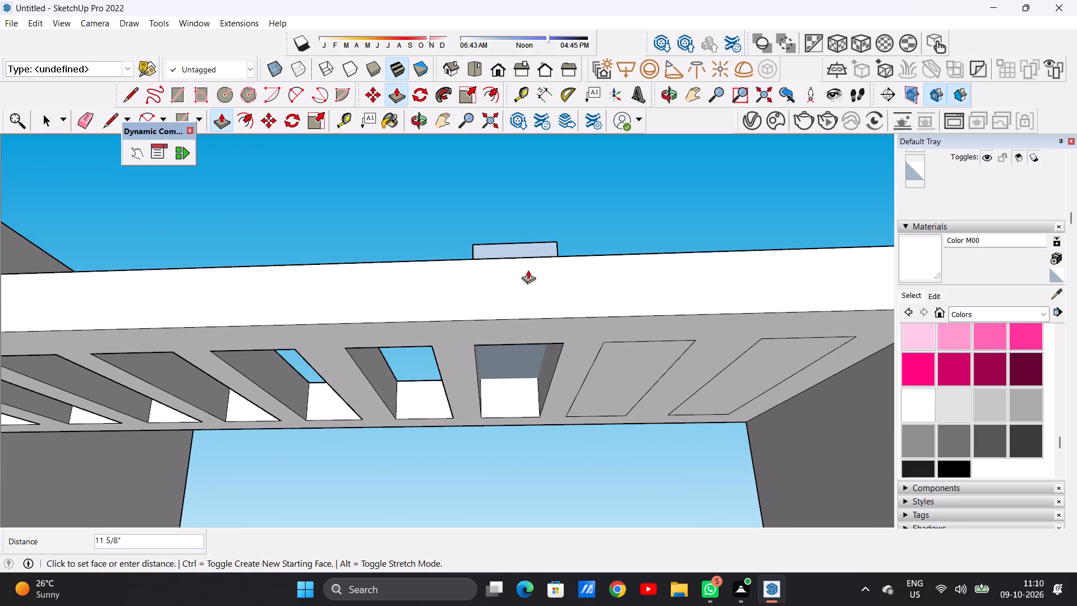
{"action": "left_click", "coordinate": [538, 256]}
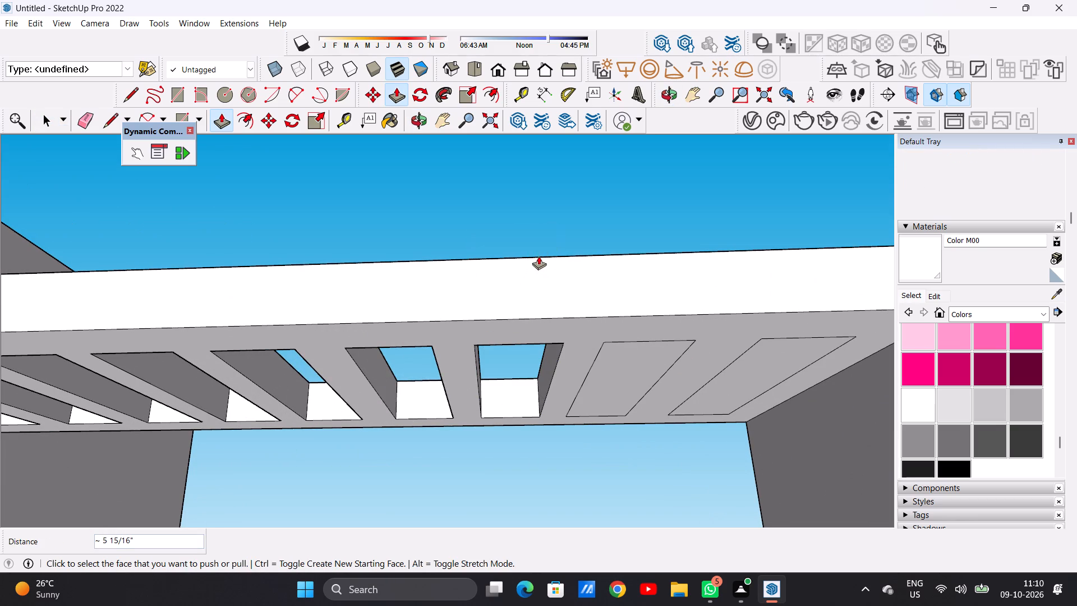
{"action": "key", "text": "space"}
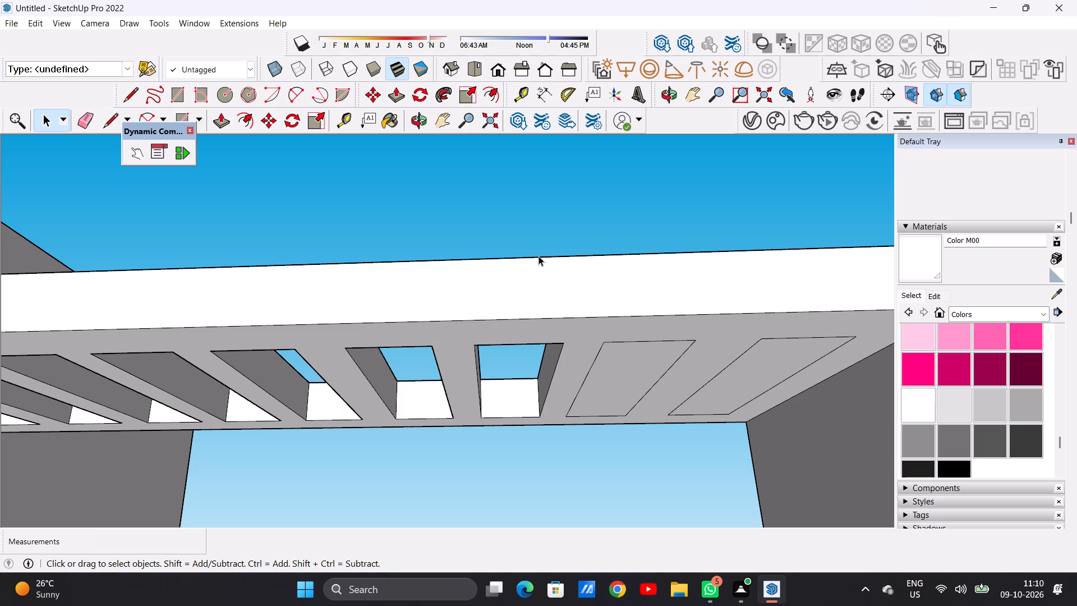
Push the last two rectangles, at the outer end of the roof frame, about 5 15/16" up to cut the final openings.
{"action": "scroll", "coordinate": [129, 499], "scroll_direction": "down", "scroll_amount": 1}
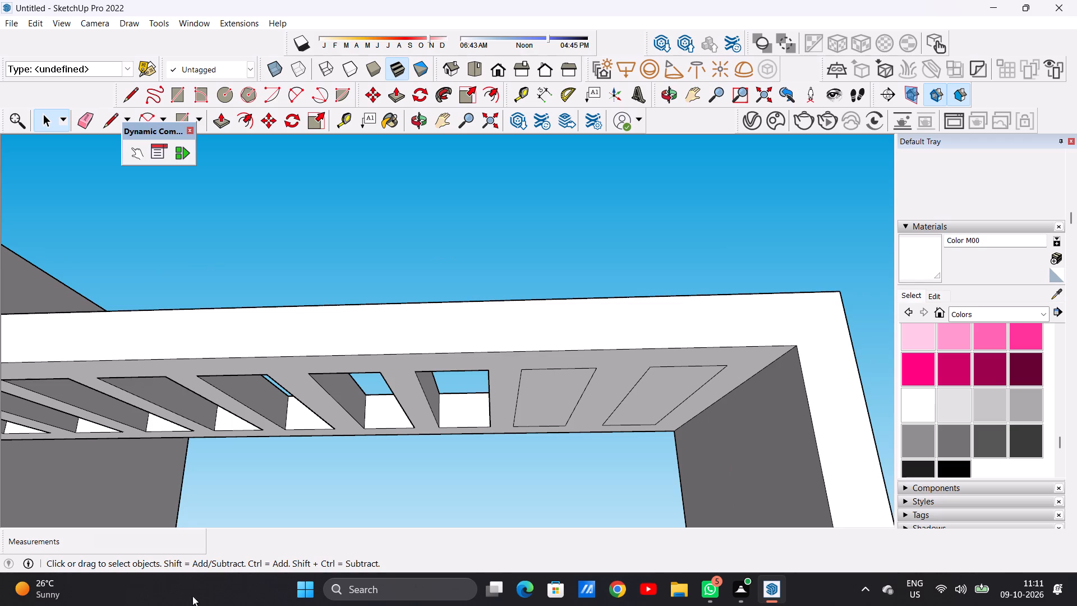
{"action": "scroll", "coordinate": [320, 415], "scroll_direction": "down", "scroll_amount": 10}
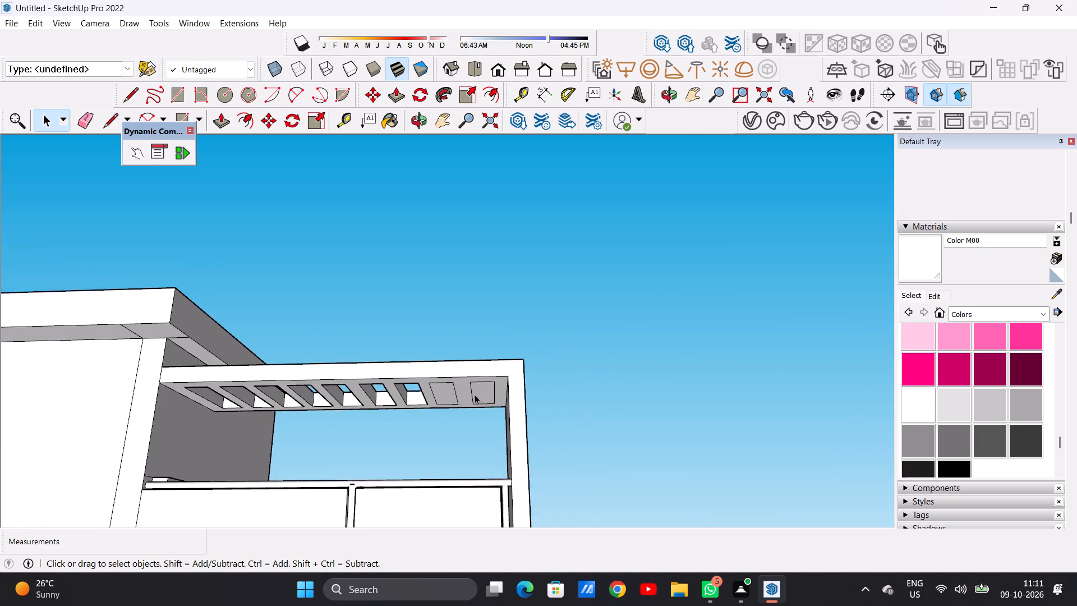
{"action": "scroll", "coordinate": [472, 388], "scroll_direction": "up", "scroll_amount": 8}
{"action": "middle_click_drag", "start_coordinate": [448, 383], "coordinate": [412, 388]}
{"action": "scroll", "coordinate": [409, 393], "scroll_direction": "up", "scroll_amount": 3}
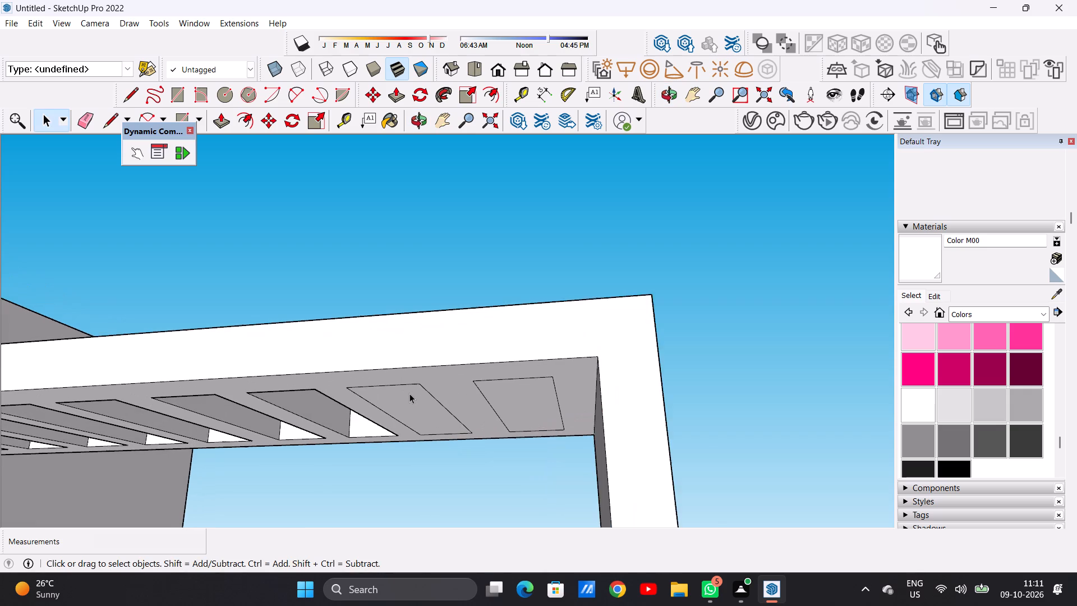
{"action": "scroll", "coordinate": [409, 393], "scroll_direction": "up", "scroll_amount": 1}
{"action": "key", "text": "p"}
{"action": "left_click", "coordinate": [406, 405]}
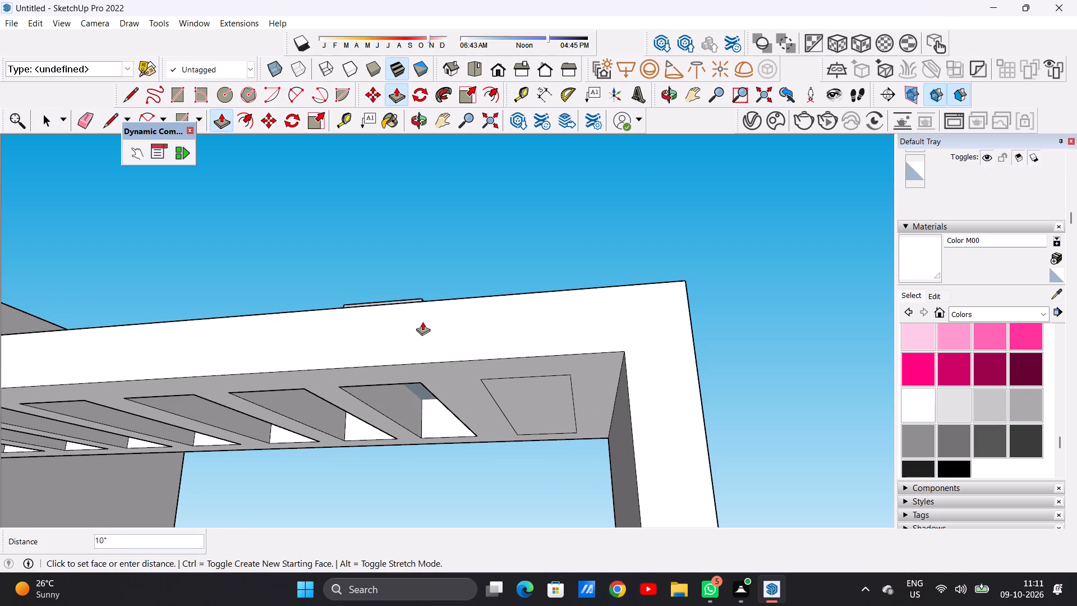
{"action": "left_click", "coordinate": [432, 301]}
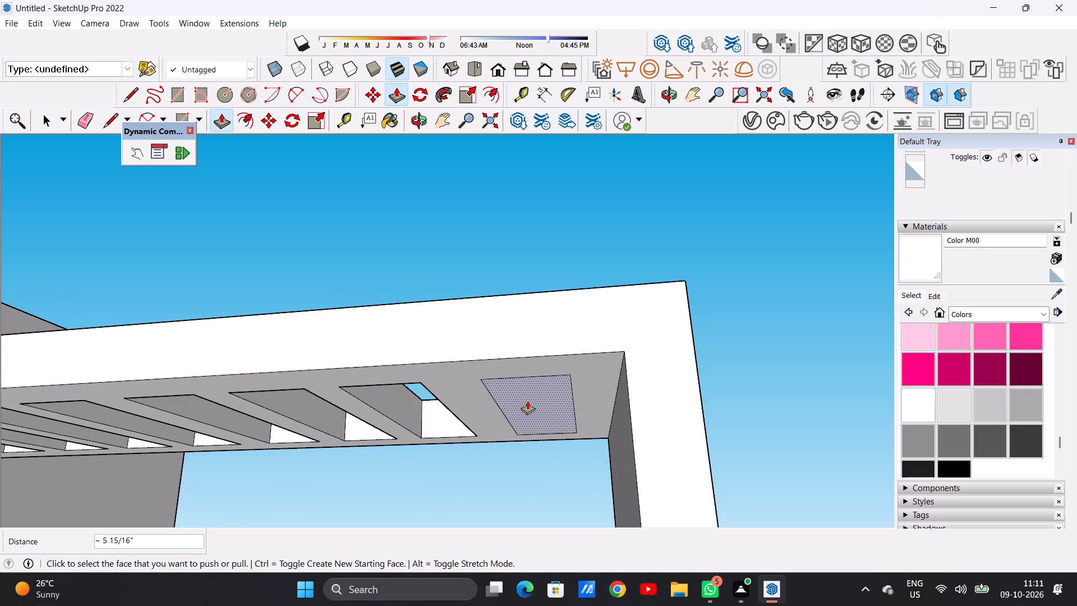
{"action": "left_click", "coordinate": [527, 401]}
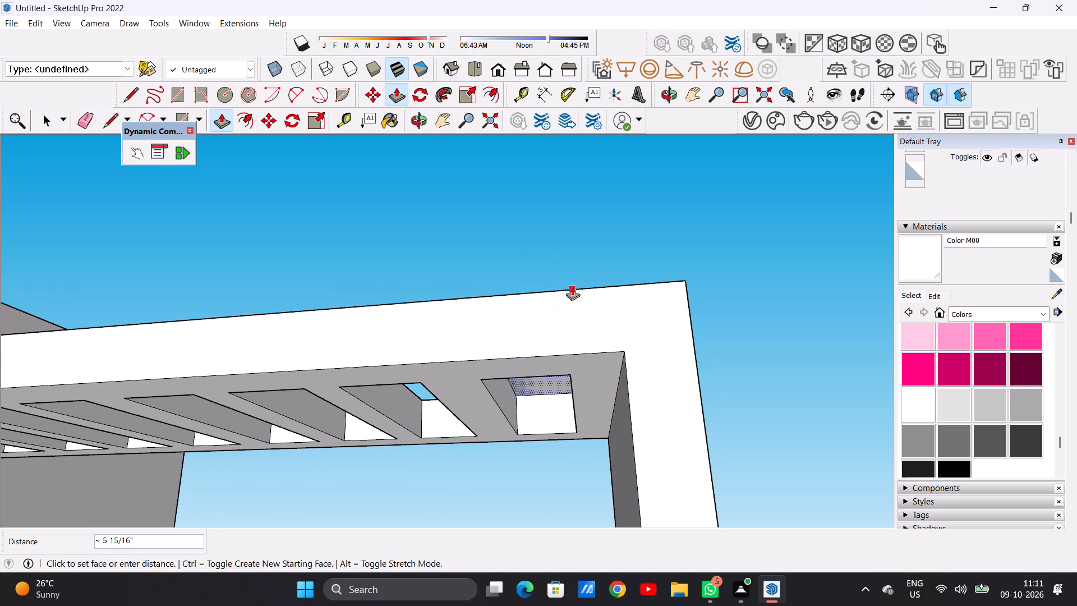
{"action": "left_click", "coordinate": [572, 287]}
{"action": "key", "text": "space"}
Examine the full row of roof-frame openings from above and below, and the whole building from a distance.
{"action": "scroll", "coordinate": [563, 429], "scroll_direction": "down", "scroll_amount": 16}
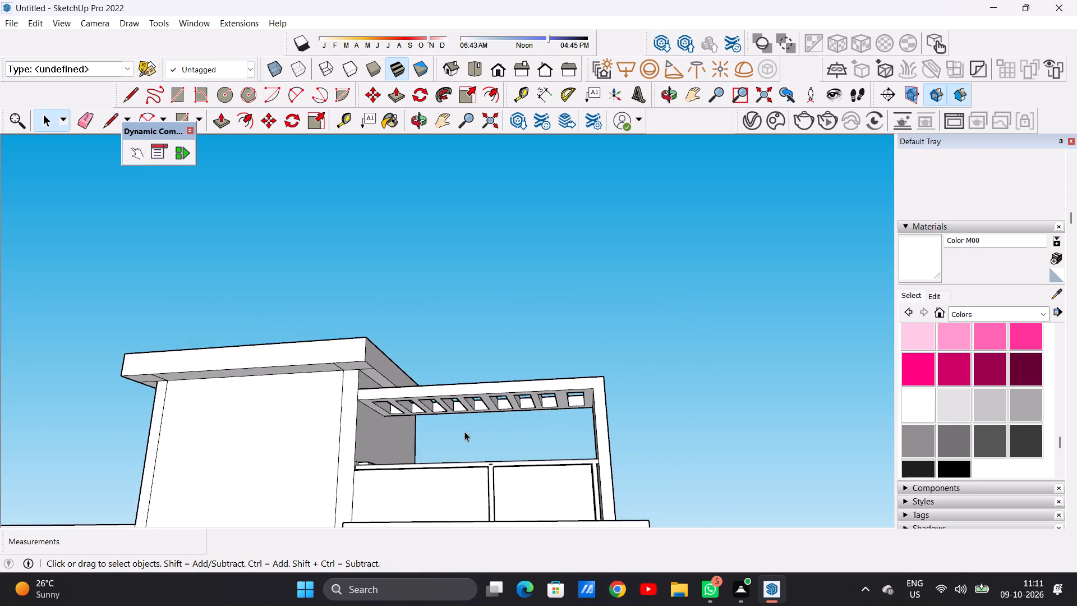
{"action": "middle_click_drag", "start_coordinate": [462, 430], "coordinate": [512, 481]}
{"action": "scroll", "coordinate": [439, 418], "scroll_direction": "down", "scroll_amount": 6}
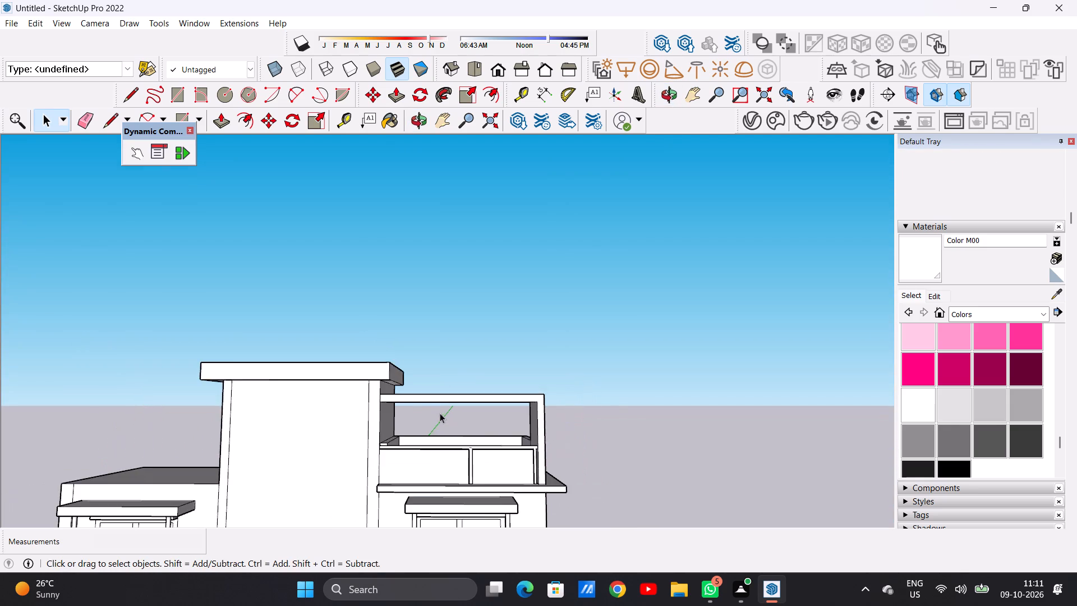
{"action": "middle_click_drag", "start_coordinate": [447, 388], "coordinate": [444, 511]}
{"action": "middle_click_drag", "start_coordinate": [448, 382], "coordinate": [424, 506]}
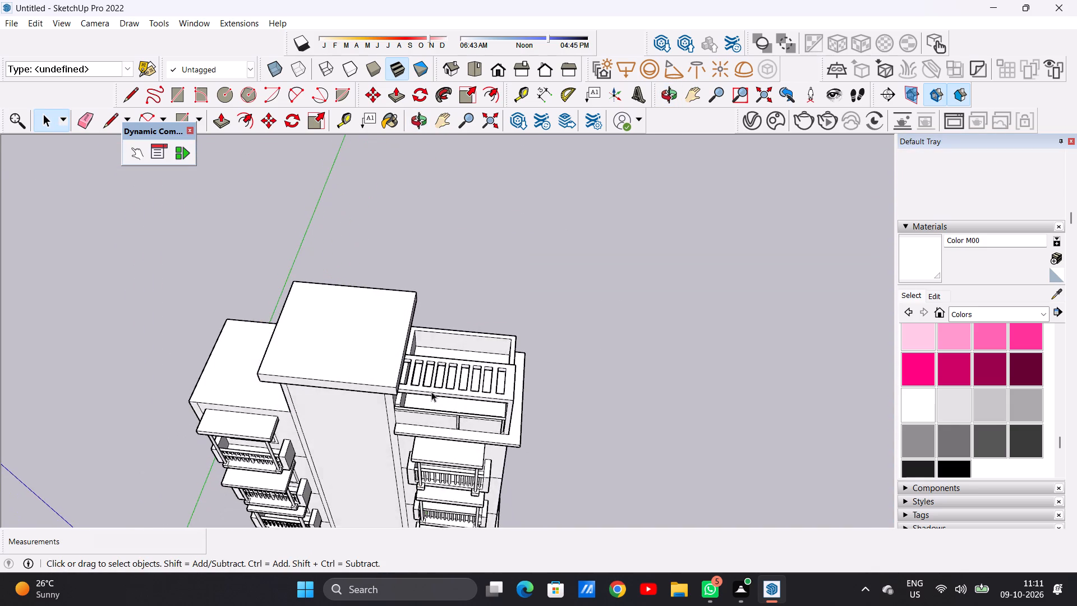
{"action": "scroll", "coordinate": [436, 386], "scroll_direction": "up", "scroll_amount": 13}
{"action": "scroll", "coordinate": [415, 393], "scroll_direction": "down", "scroll_amount": 14}
{"action": "middle_click_drag", "start_coordinate": [461, 427], "coordinate": [457, 415]}
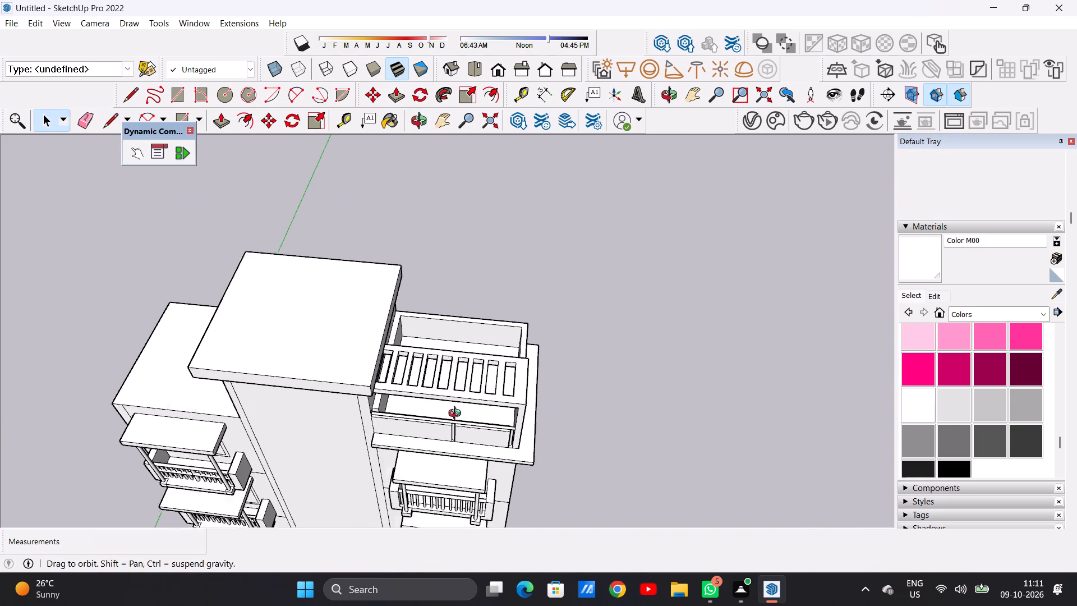
{"action": "middle_click_drag", "start_coordinate": [457, 415], "coordinate": [467, 296]}
{"action": "scroll", "coordinate": [456, 373], "scroll_direction": "down", "scroll_amount": 4}
{"action": "middle_click_drag", "start_coordinate": [441, 416], "coordinate": [467, 238]}
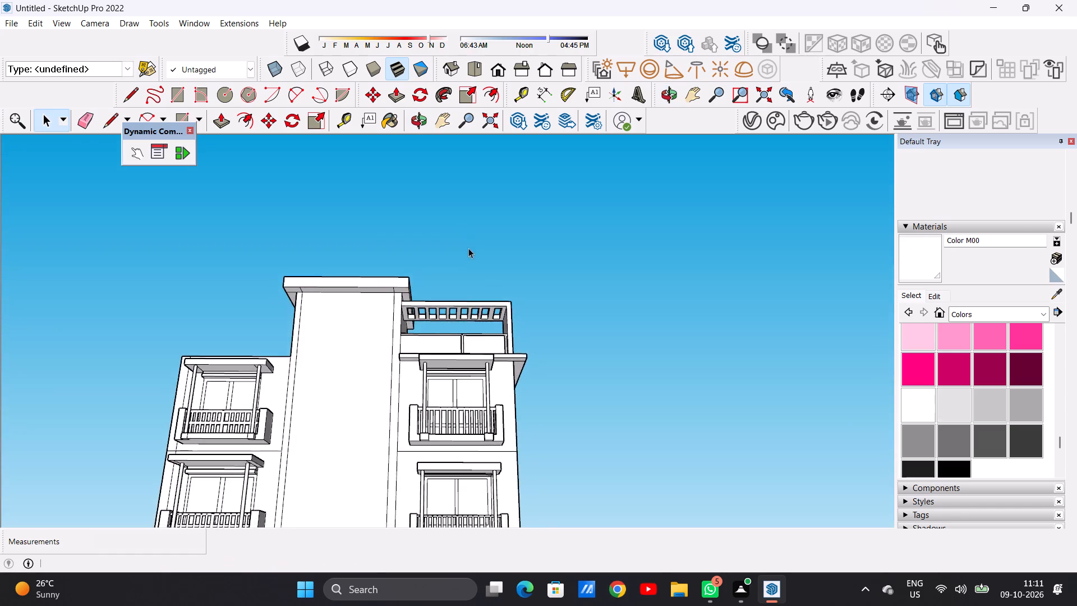
{"action": "scroll", "coordinate": [488, 301], "scroll_direction": "up", "scroll_amount": 7}
{"action": "scroll", "coordinate": [457, 342], "scroll_direction": "down", "scroll_amount": 1}
{"action": "scroll", "coordinate": [457, 342], "scroll_direction": "up", "scroll_amount": 5}
{"action": "scroll", "coordinate": [448, 430], "scroll_direction": "down", "scroll_amount": 15}
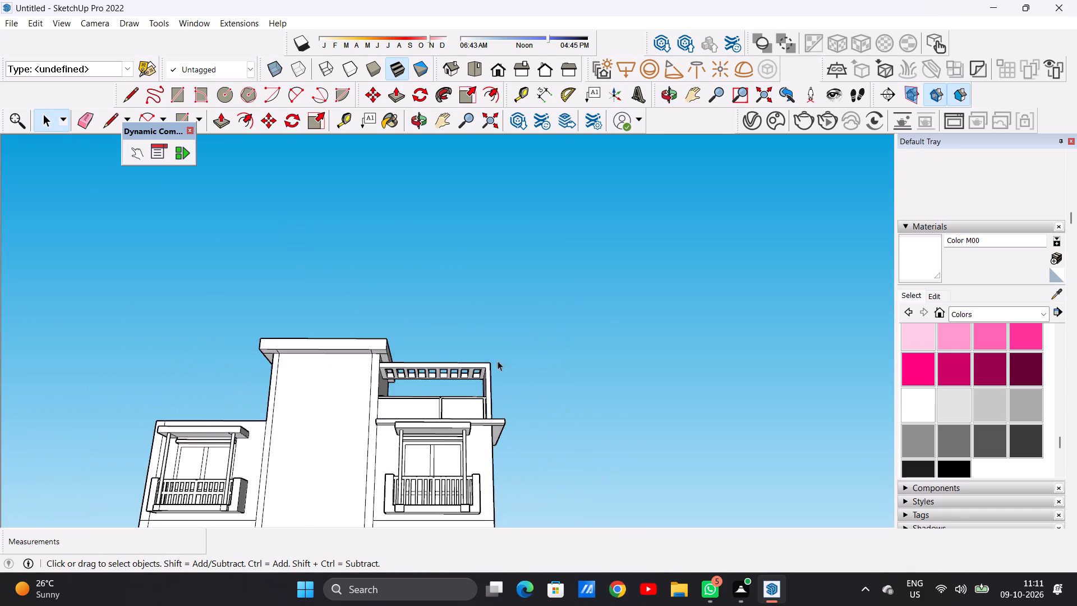
{"action": "scroll", "coordinate": [498, 361], "scroll_direction": "down", "scroll_amount": 10}
{"action": "middle_click_drag", "start_coordinate": [471, 391], "coordinate": [429, 531]}
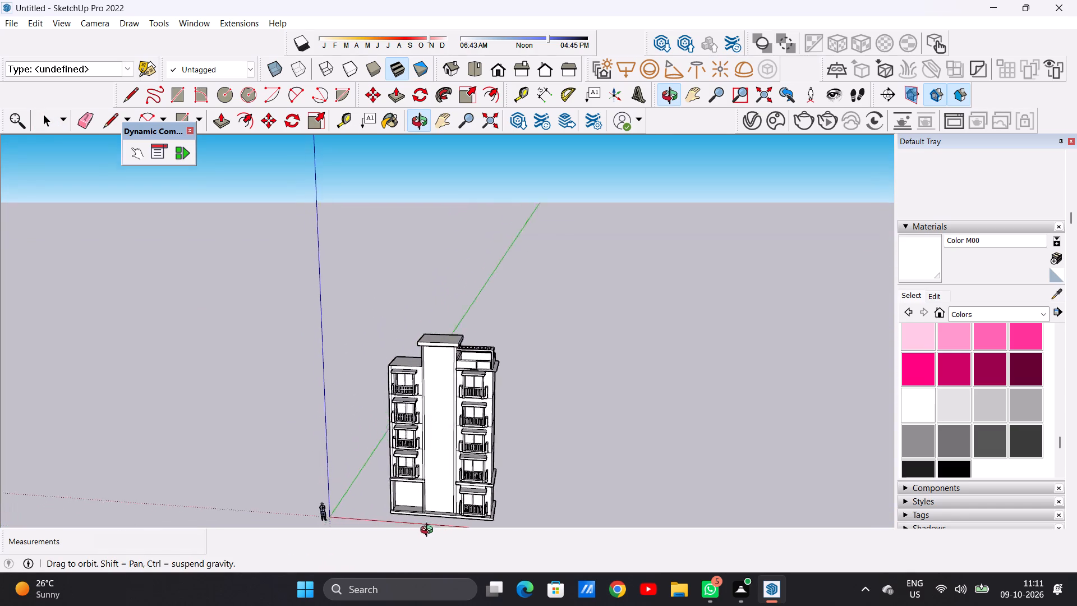
{"action": "middle_click_drag", "start_coordinate": [429, 531], "coordinate": [422, 525]}
Pull the lower tower's roof face up about 5 1/2" to form a roof slab.
{"action": "scroll", "coordinate": [436, 355], "scroll_direction": "up", "scroll_amount": 8}
{"action": "middle_click_drag", "start_coordinate": [420, 361], "coordinate": [560, 325]}
{"action": "scroll", "coordinate": [379, 383], "scroll_direction": "up", "scroll_amount": 4}
{"action": "middle_click_drag", "start_coordinate": [417, 385], "coordinate": [301, 441]}
{"action": "scroll", "coordinate": [360, 378], "scroll_direction": "up", "scroll_amount": 4}
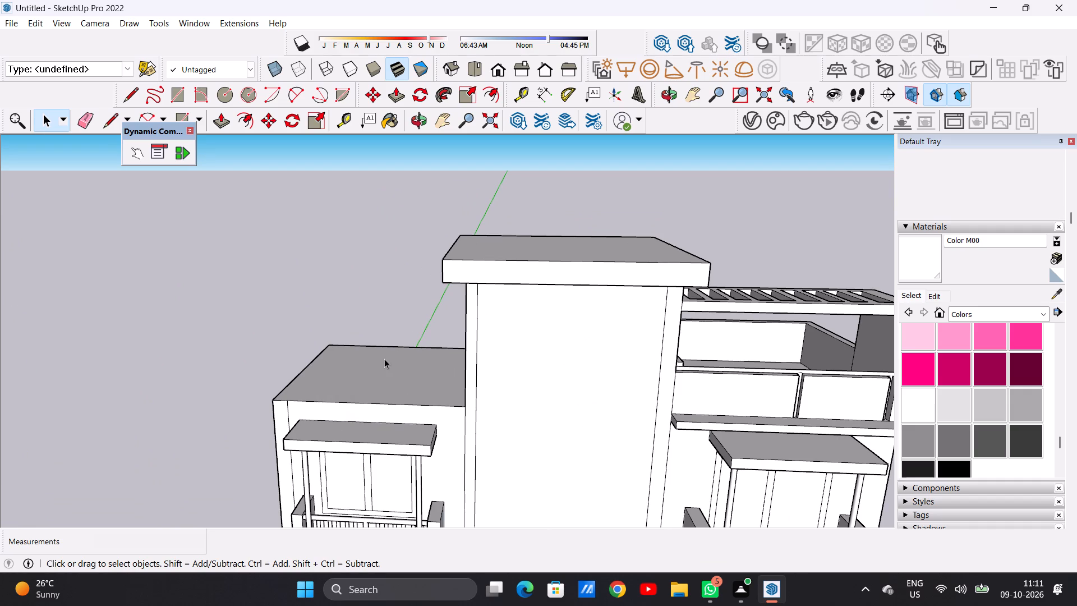
{"action": "scroll", "coordinate": [366, 373], "scroll_direction": "down", "scroll_amount": 1}
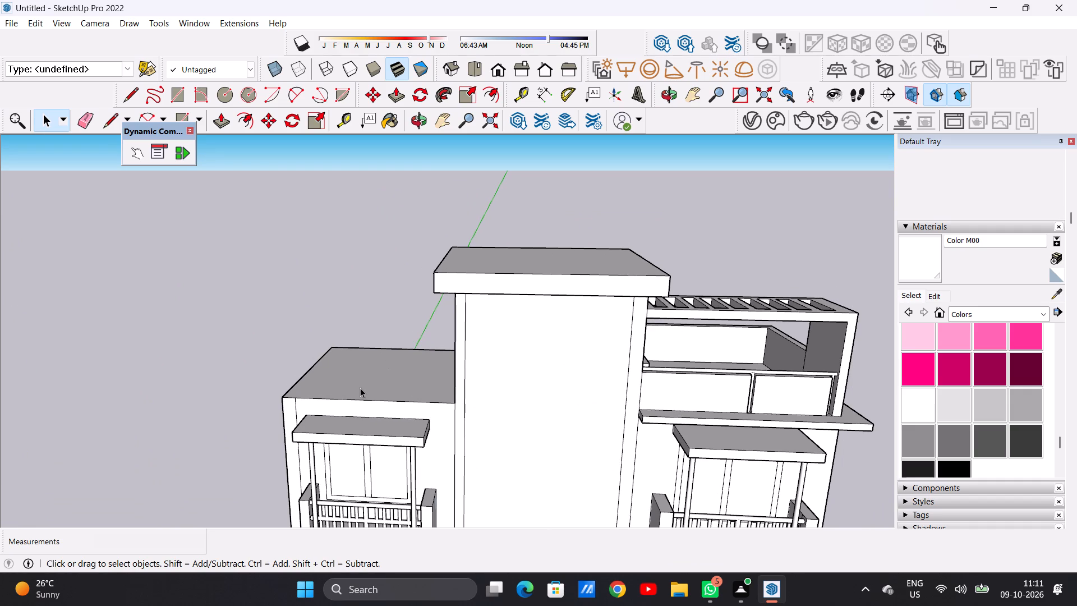
{"action": "scroll", "coordinate": [329, 424], "scroll_direction": "down", "scroll_amount": 1}
{"action": "middle_click_drag", "start_coordinate": [312, 412], "coordinate": [382, 432]}
{"action": "scroll", "coordinate": [367, 374], "scroll_direction": "up", "scroll_amount": 4}
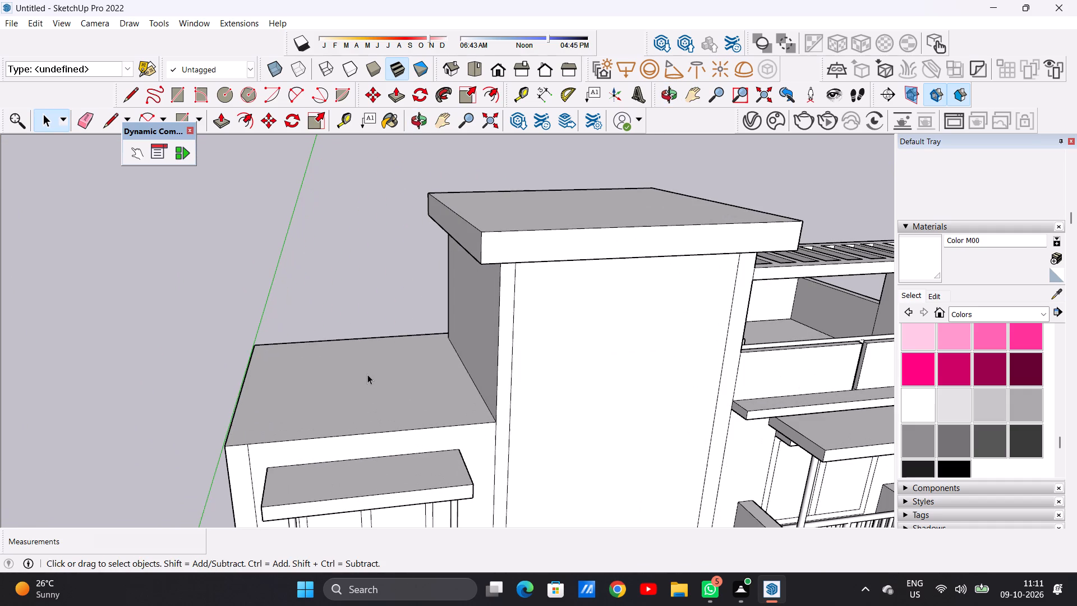
{"action": "key", "text": "p"}
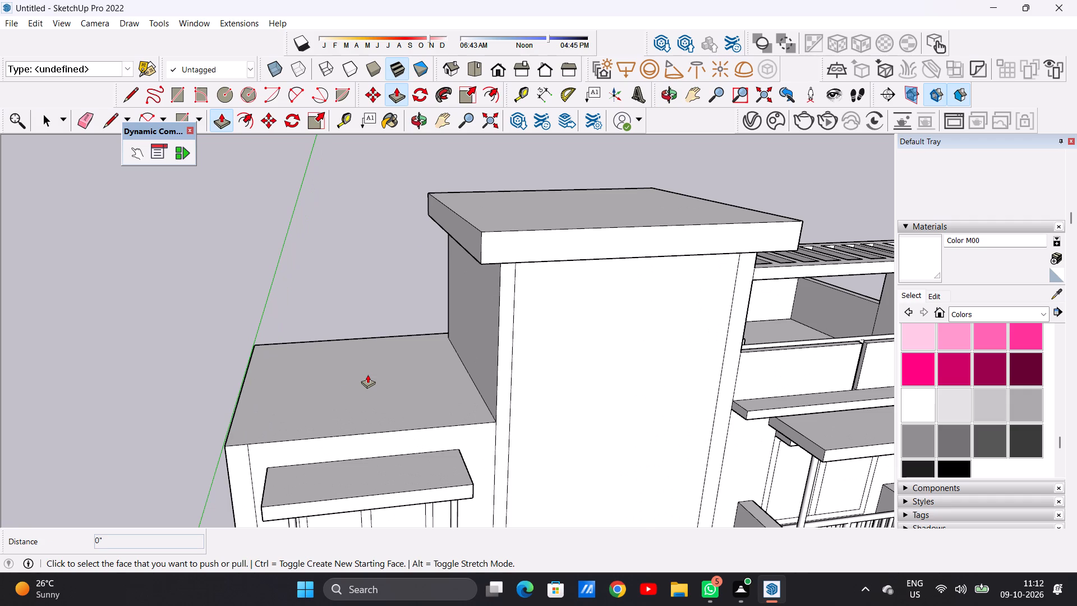
{"action": "key", "text": "p"}
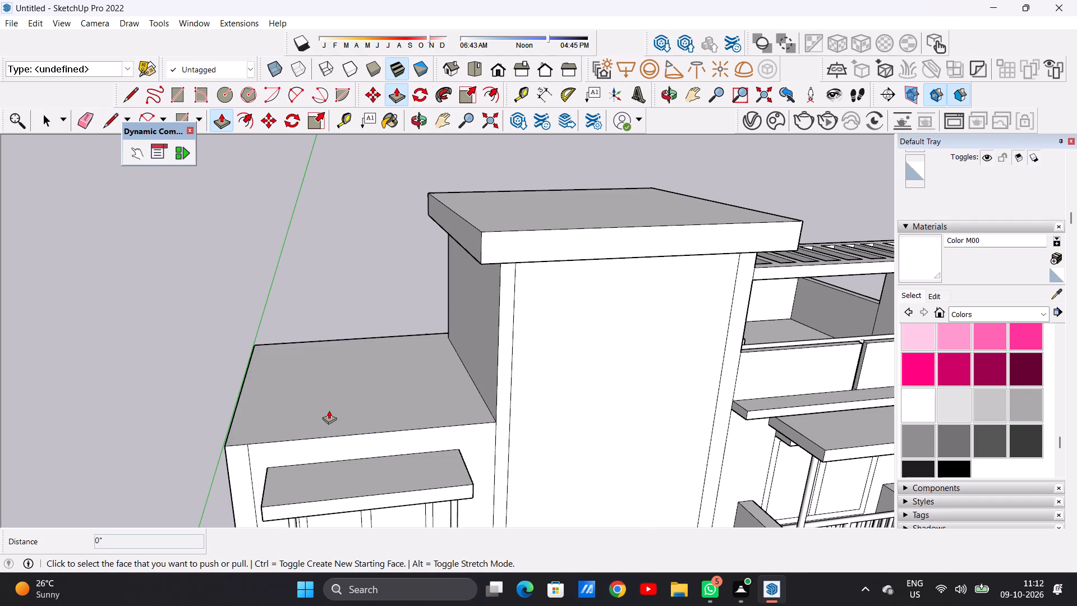
{"action": "key", "text": "p"}
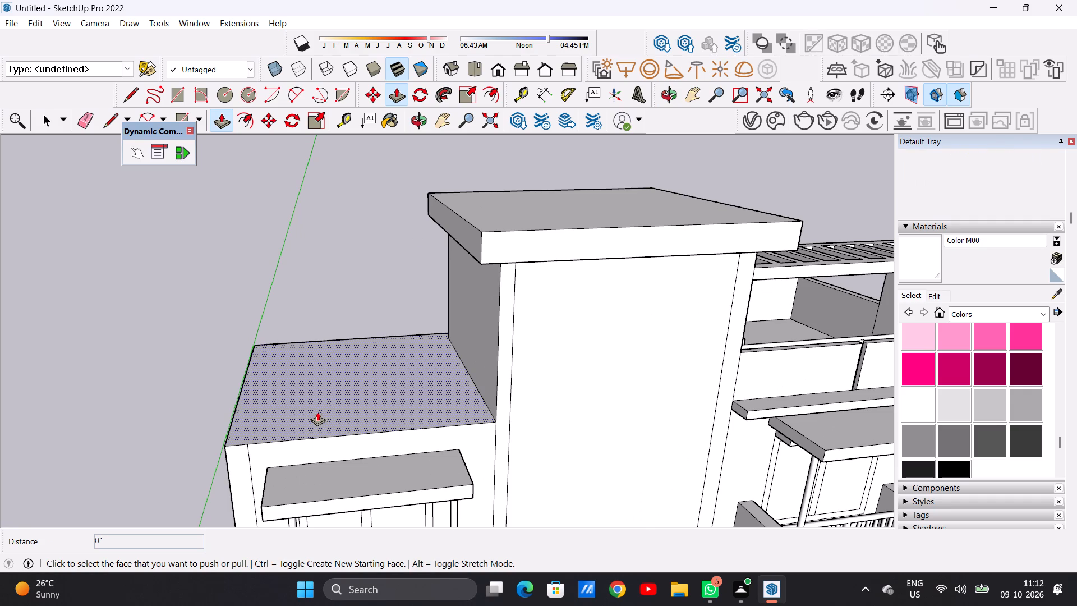
{"action": "left_click", "coordinate": [312, 413]}
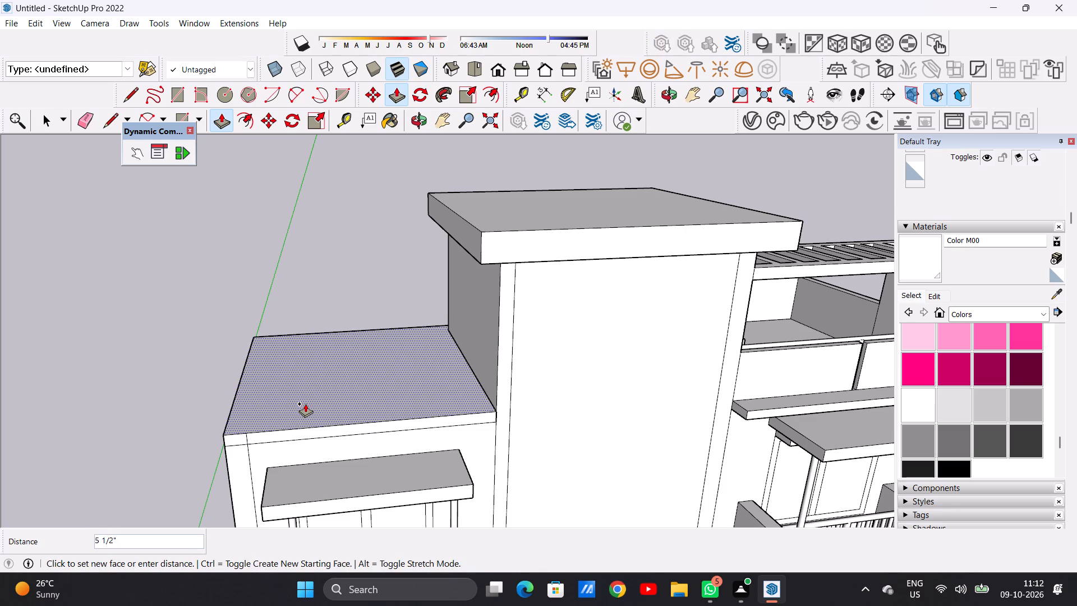
{"action": "left_click", "coordinate": [305, 403]}
{"action": "key", "text": "space"}
Erase the short vertical line on the front edge of the lower tower's roof slab, near the outer corner.
{"action": "scroll", "coordinate": [309, 433], "scroll_direction": "down", "scroll_amount": 6}
{"action": "middle_click_drag", "start_coordinate": [279, 428], "coordinate": [305, 385]}
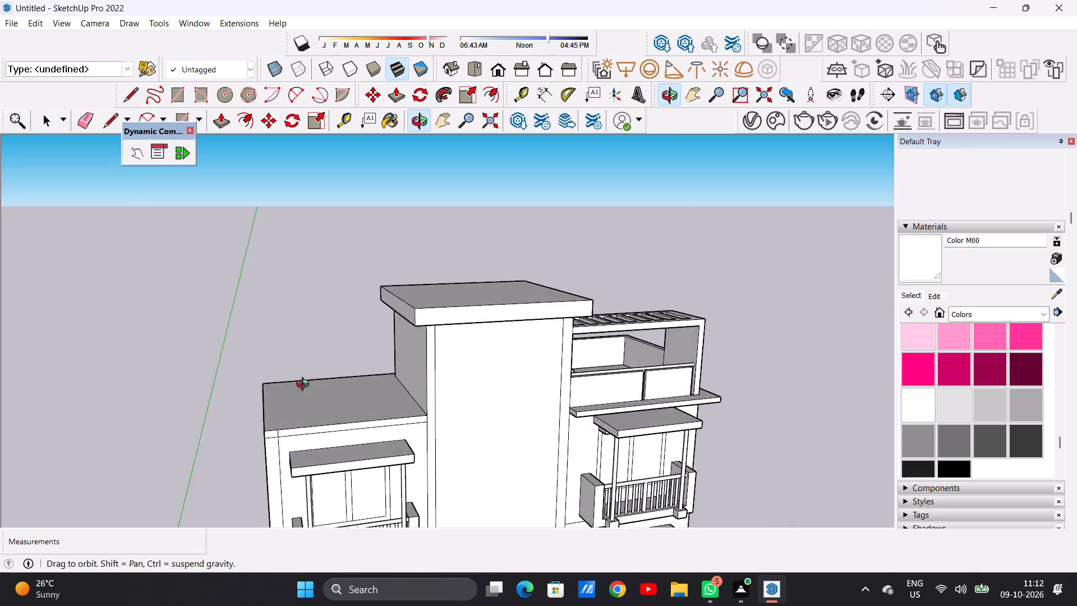
{"action": "middle_click_drag", "start_coordinate": [305, 385], "coordinate": [296, 375]}
{"action": "scroll", "coordinate": [266, 424], "scroll_direction": "up", "scroll_amount": 17}
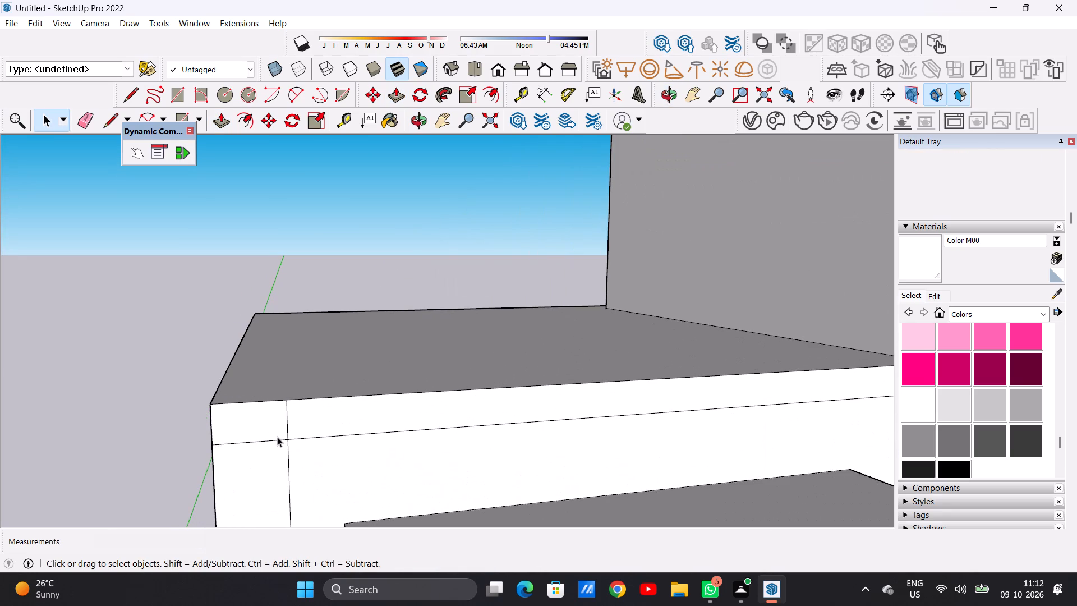
{"action": "key", "text": "e"}
{"action": "scroll", "coordinate": [272, 434], "scroll_direction": "up", "scroll_amount": 5}
{"action": "left_click_drag", "start_coordinate": [303, 416], "coordinate": [288, 415]}
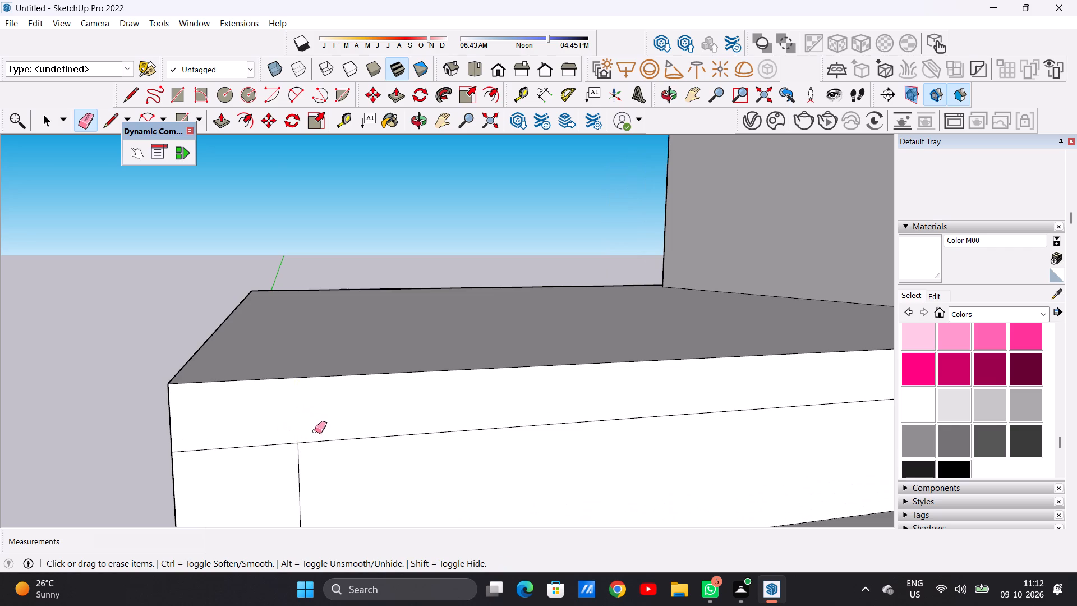
Pull the outer side face of the lower tower's roof slab outward about 9 1/4" to make an overhang.
{"action": "scroll", "coordinate": [321, 435], "scroll_direction": "down", "scroll_amount": 13}
{"action": "middle_click_drag", "start_coordinate": [319, 416], "coordinate": [440, 419]}
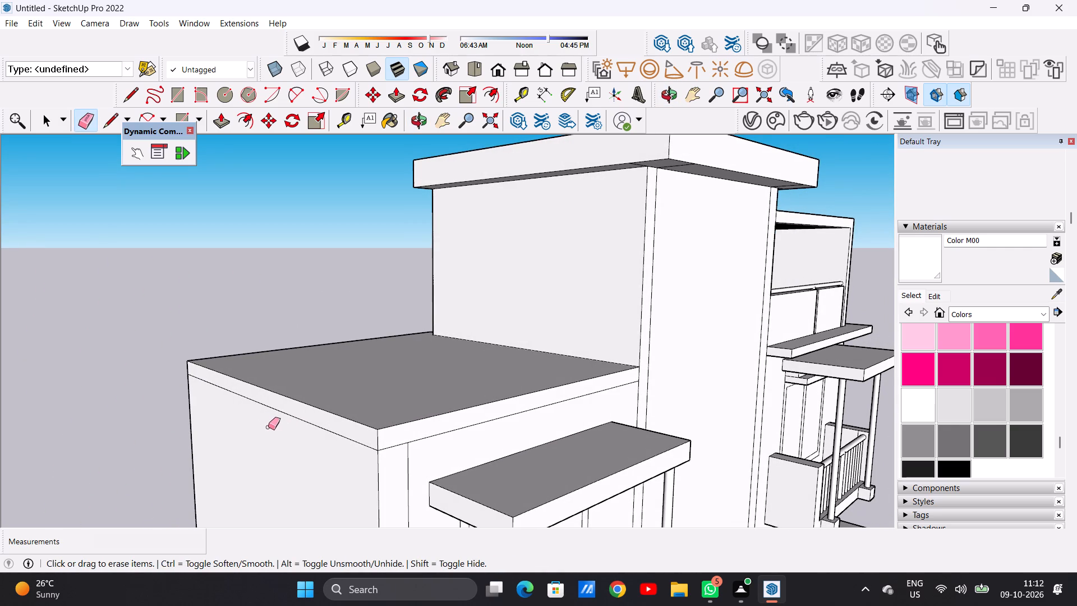
{"action": "key", "text": "p"}
{"action": "scroll", "coordinate": [320, 425], "scroll_direction": "up", "scroll_amount": 5}
{"action": "left_click", "coordinate": [370, 428]}
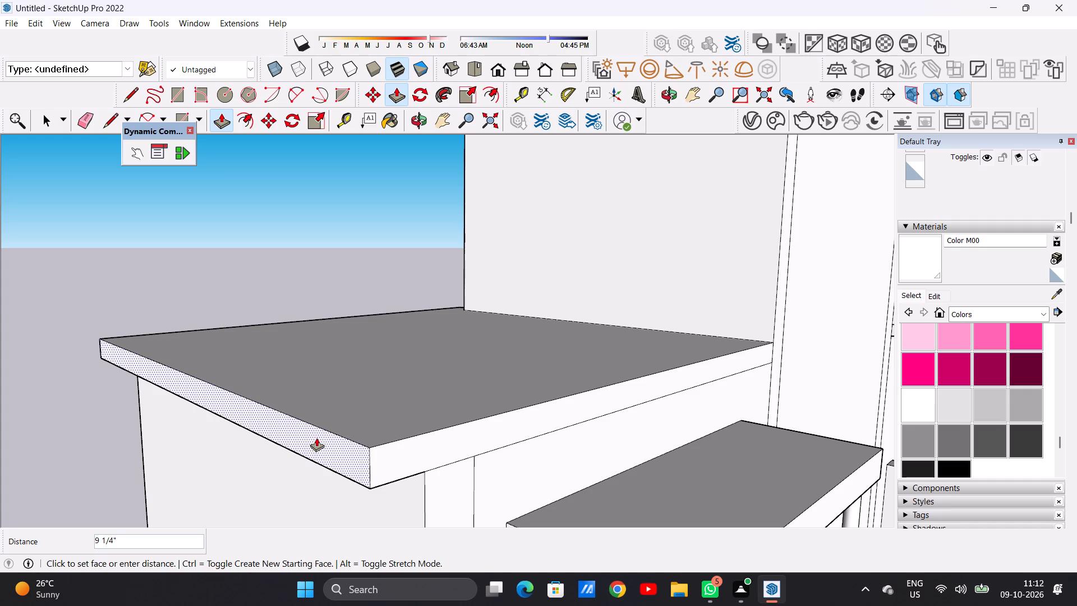
{"action": "left_click", "coordinate": [316, 438]}
{"action": "key", "text": "space"}
Examine the lower tower's roof slab and its overhang from the front, side, rear and above.
{"action": "scroll", "coordinate": [429, 365], "scroll_direction": "down", "scroll_amount": 15}
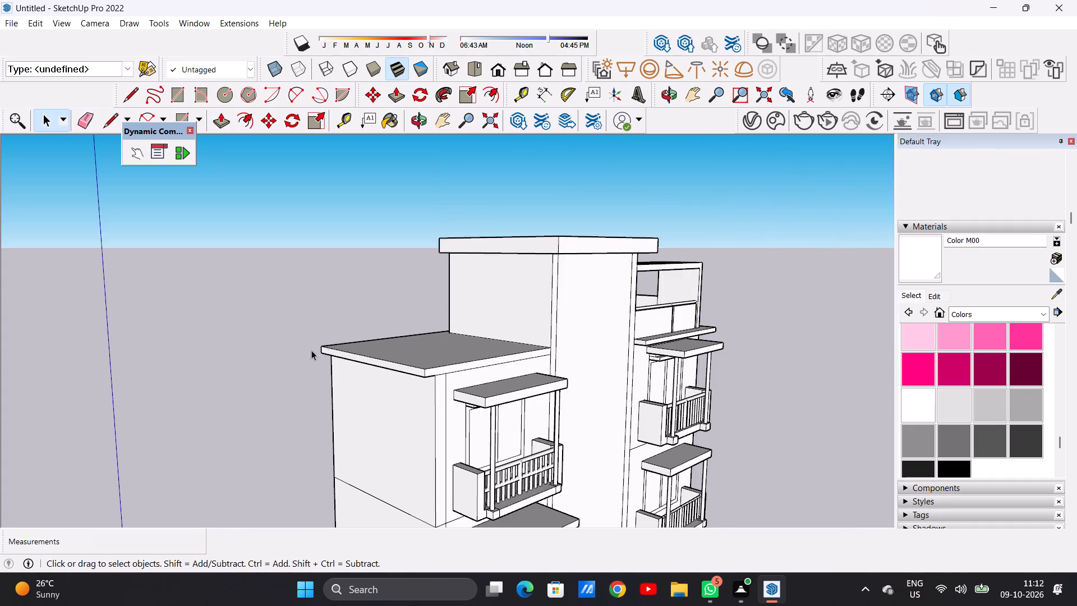
{"action": "middle_click_drag", "start_coordinate": [296, 358], "coordinate": [637, 403]}
{"action": "scroll", "coordinate": [506, 384], "scroll_direction": "up", "scroll_amount": 2}
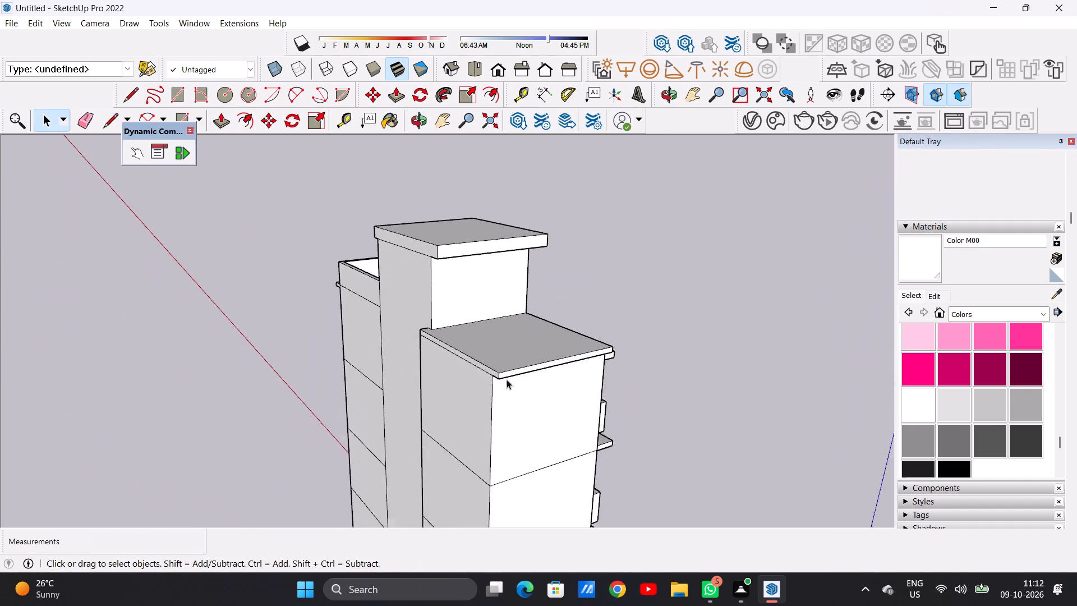
{"action": "scroll", "coordinate": [507, 379], "scroll_direction": "up", "scroll_amount": 11}
{"action": "middle_click_drag", "start_coordinate": [535, 378], "coordinate": [271, 379]}
{"action": "scroll", "coordinate": [297, 373], "scroll_direction": "down", "scroll_amount": 13}
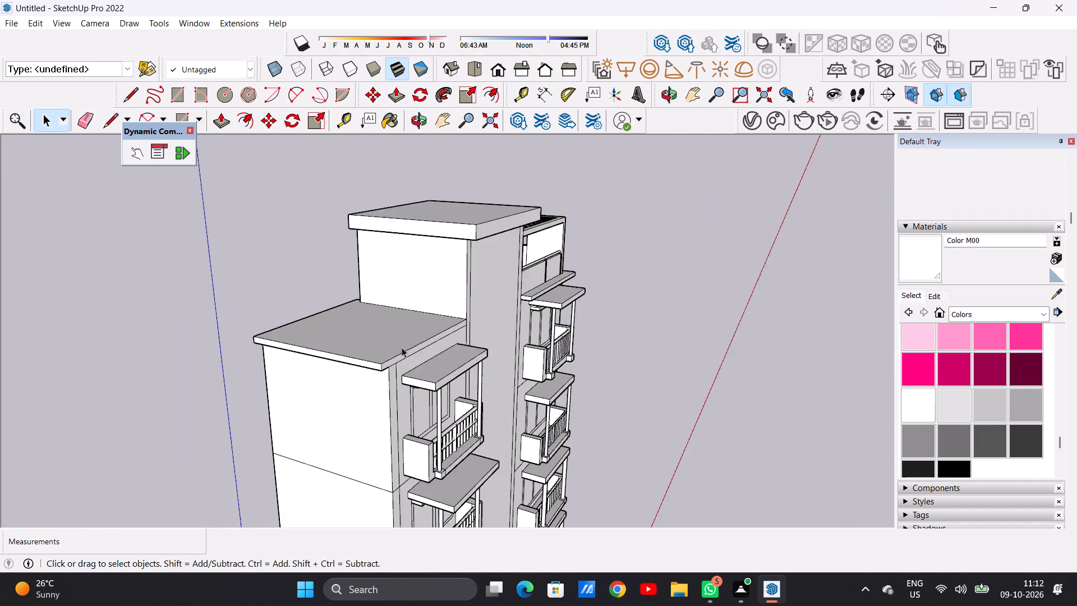
{"action": "middle_click_drag", "start_coordinate": [401, 352], "coordinate": [389, 299]}
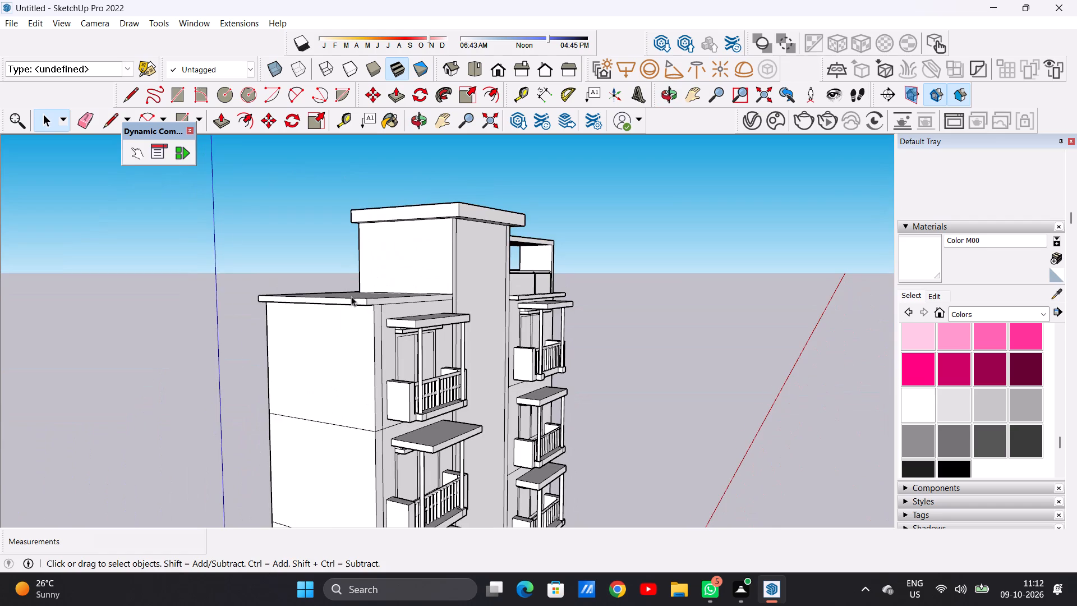
{"action": "scroll", "coordinate": [352, 296], "scroll_direction": "down", "scroll_amount": 4}
{"action": "scroll", "coordinate": [300, 306], "scroll_direction": "up", "scroll_amount": 1}
{"action": "middle_click_drag", "start_coordinate": [300, 306], "coordinate": [103, 347]}
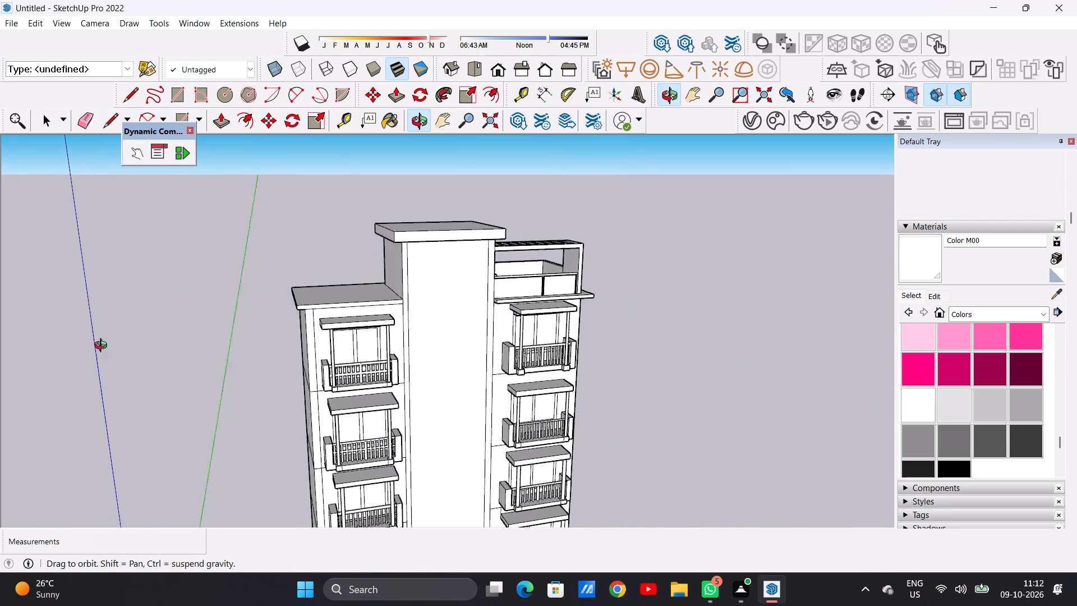
{"action": "middle_click_drag", "start_coordinate": [103, 347], "coordinate": [84, 346]}
{"action": "scroll", "coordinate": [312, 302], "scroll_direction": "up", "scroll_amount": 10}
{"action": "middle_click_drag", "start_coordinate": [332, 274], "coordinate": [294, 378]}
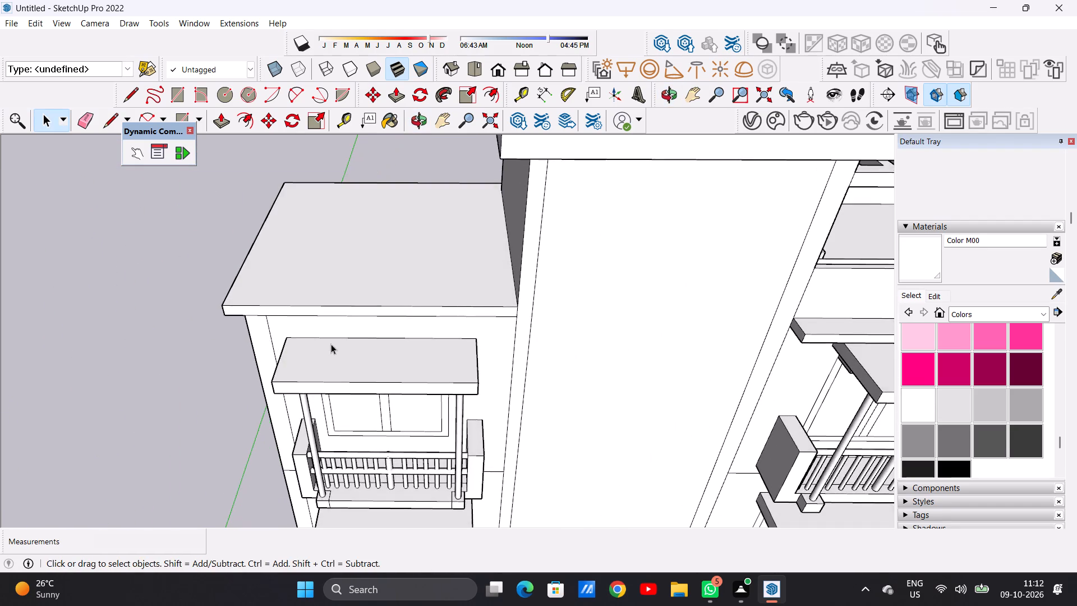
{"action": "scroll", "coordinate": [331, 343], "scroll_direction": "down", "scroll_amount": 13}
{"action": "middle_click_drag", "start_coordinate": [362, 302], "coordinate": [395, 352]}
{"action": "scroll", "coordinate": [377, 330], "scroll_direction": "up", "scroll_amount": 6}
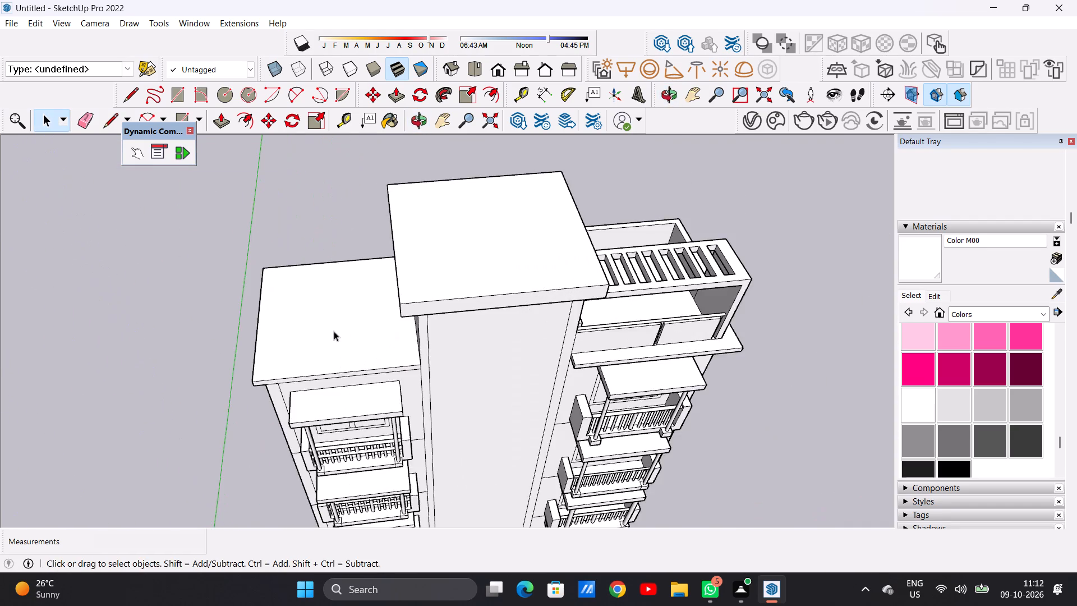
{"action": "middle_click_drag", "start_coordinate": [334, 331], "coordinate": [418, 296]}
{"action": "scroll", "coordinate": [334, 331], "scroll_direction": "up", "scroll_amount": 1}
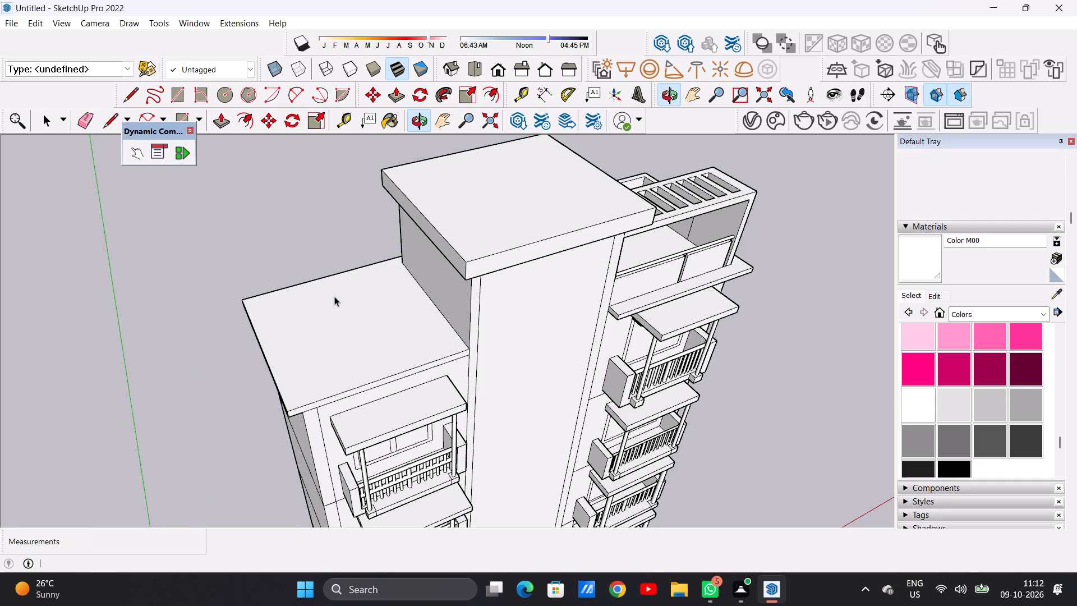
{"action": "middle_click_drag", "start_coordinate": [323, 295], "coordinate": [497, 281]}
{"action": "middle_click_drag", "start_coordinate": [359, 304], "coordinate": [537, 306]}
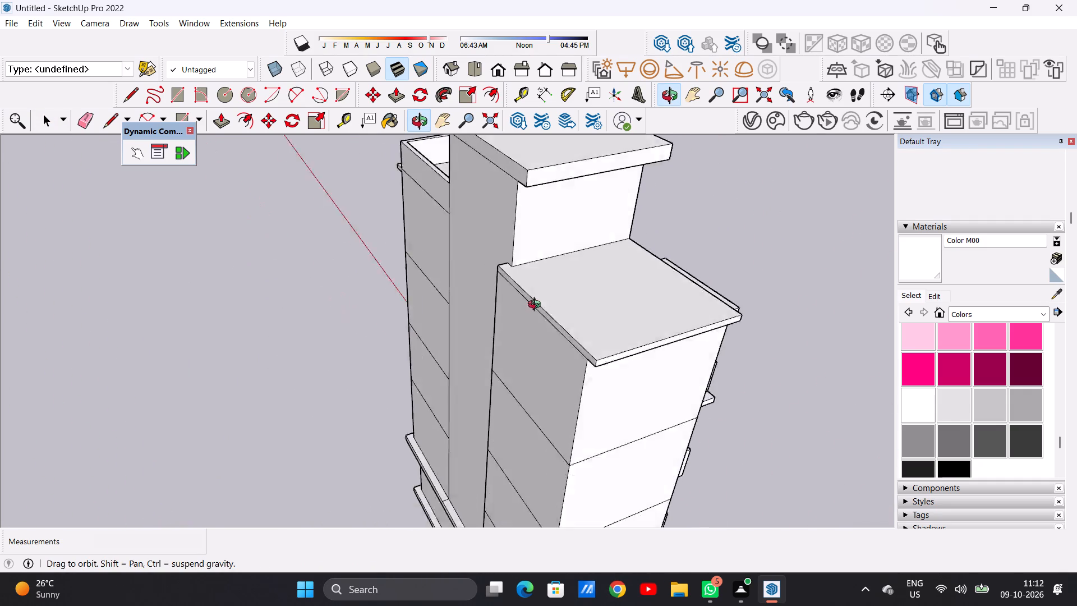
{"action": "middle_click_drag", "start_coordinate": [537, 306], "coordinate": [220, 318]}
{"action": "middle_click_drag", "start_coordinate": [287, 362], "coordinate": [165, 420]}
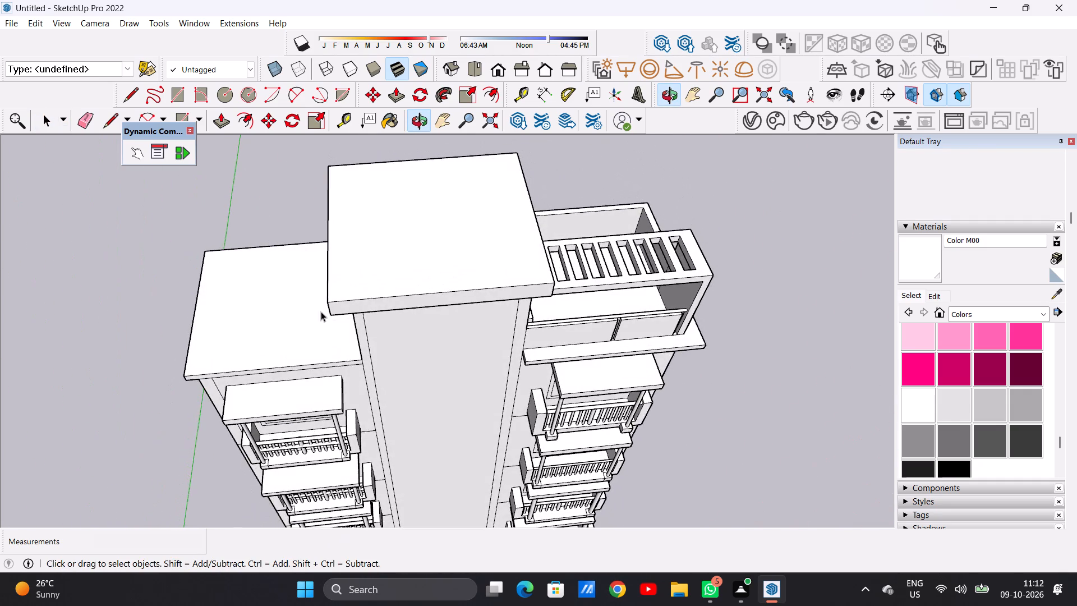
{"action": "scroll", "coordinate": [344, 279], "scroll_direction": "down", "scroll_amount": 11}
{"action": "scroll", "coordinate": [313, 279], "scroll_direction": "up", "scroll_amount": 7}
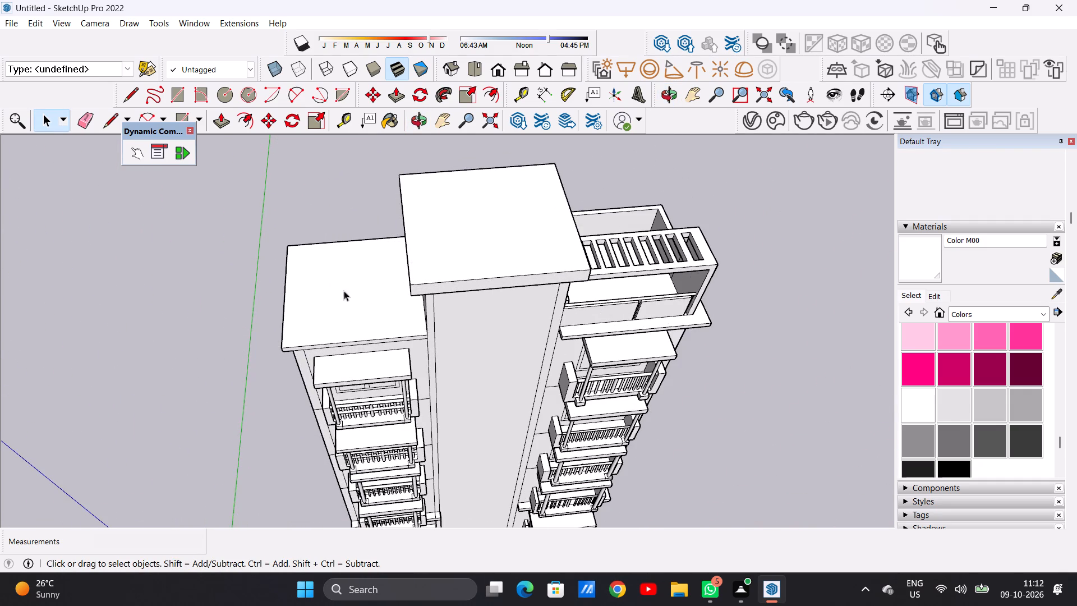
{"action": "scroll", "coordinate": [366, 332], "scroll_direction": "up", "scroll_amount": 5}
{"action": "middle_click_drag", "start_coordinate": [362, 329], "coordinate": [362, 329]}
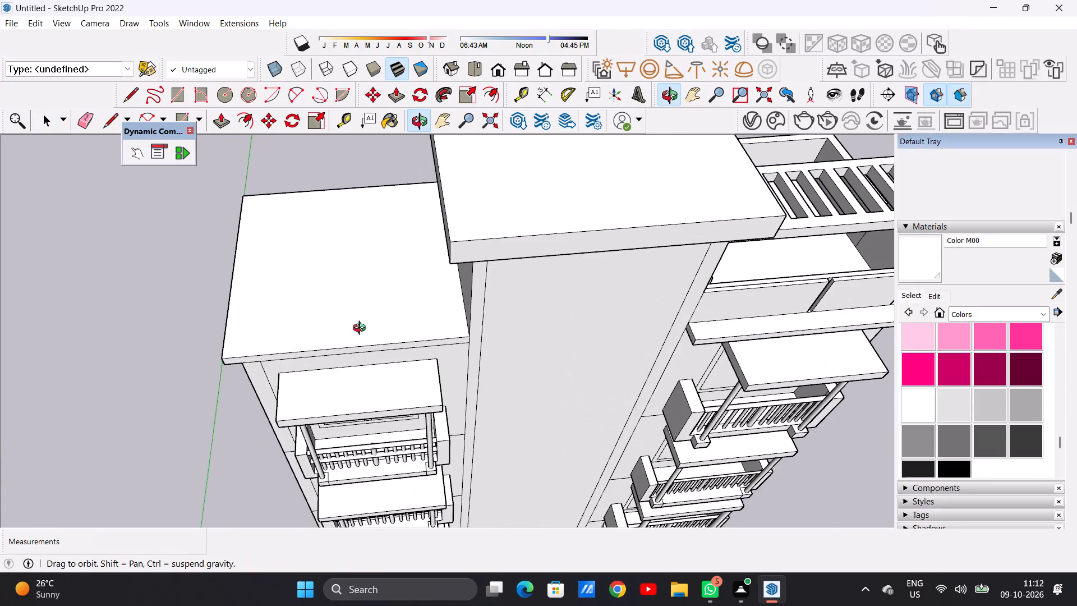
{"action": "middle_click_drag", "start_coordinate": [362, 329], "coordinate": [480, 330]}
{"action": "scroll", "coordinate": [438, 309], "scroll_direction": "up", "scroll_amount": 1}
{"action": "scroll", "coordinate": [425, 301], "scroll_direction": "down", "scroll_amount": 4}
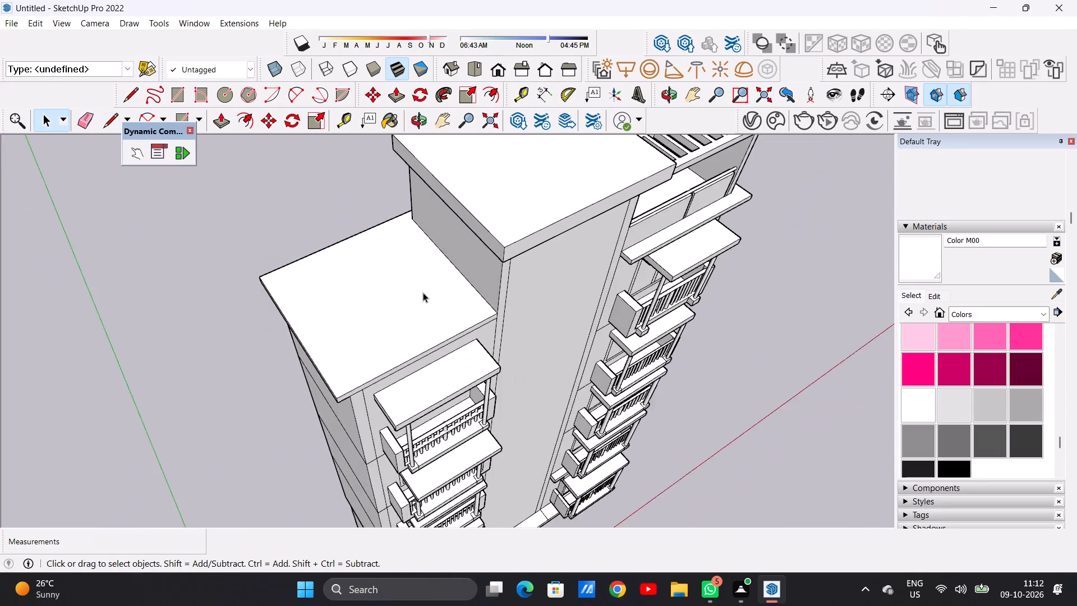
{"action": "scroll", "coordinate": [423, 292], "scroll_direction": "down", "scroll_amount": 2}
{"action": "scroll", "coordinate": [432, 315], "scroll_direction": "up", "scroll_amount": 5}
{"action": "scroll", "coordinate": [312, 283], "scroll_direction": "up", "scroll_amount": 2}
{"action": "middle_click_drag", "start_coordinate": [306, 289], "coordinate": [535, 341]}
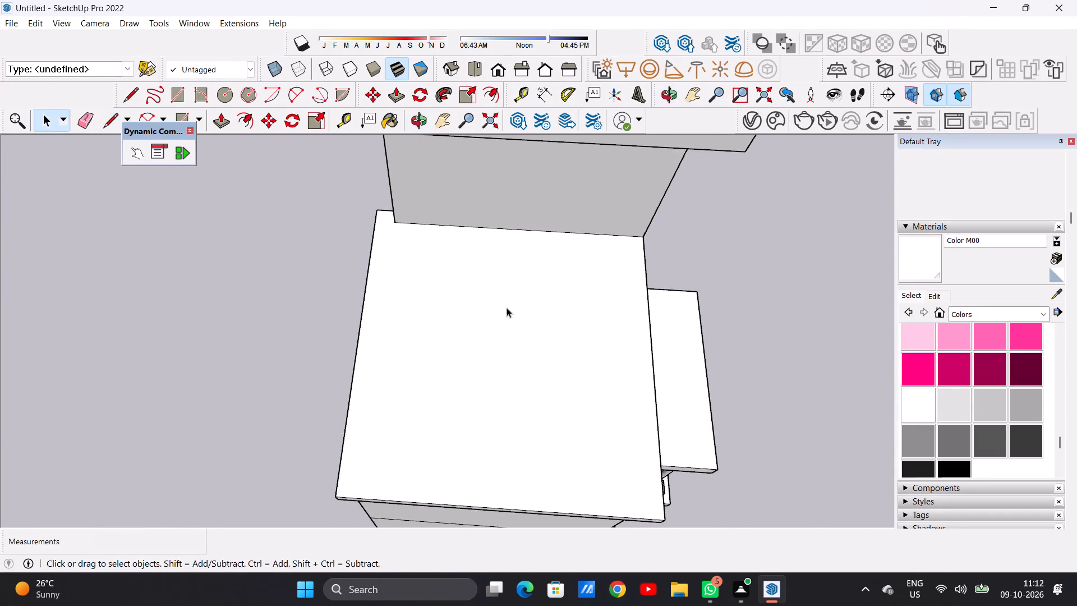
{"action": "scroll", "coordinate": [378, 204], "scroll_direction": "up", "scroll_amount": 5}
{"action": "scroll", "coordinate": [425, 287], "scroll_direction": "down", "scroll_amount": 10}
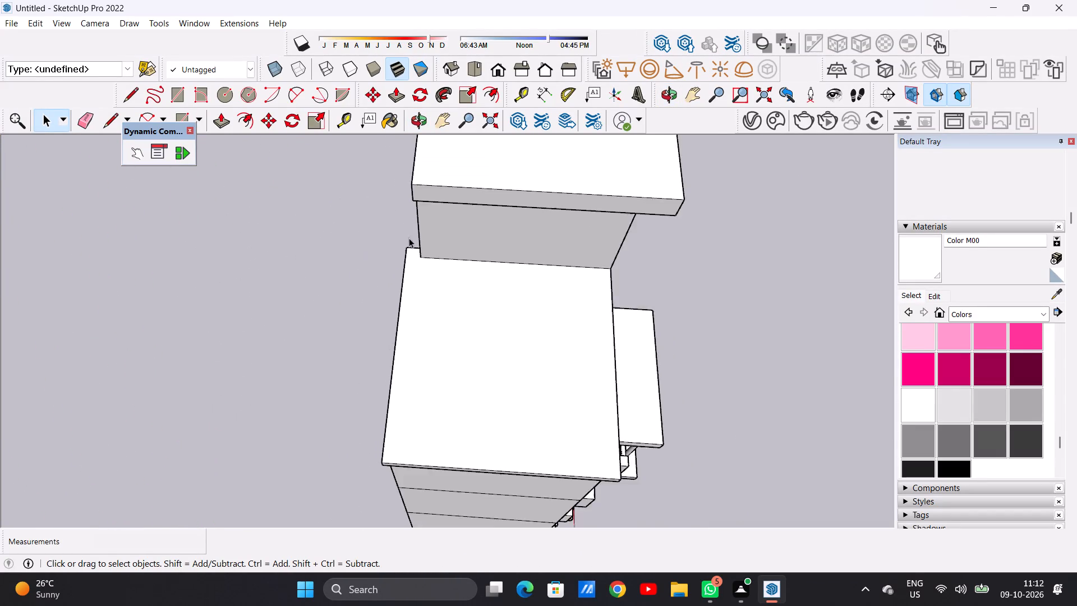
Examine the rear corner where the lower tower's roof slab meets the central block, and the building's back.
{"action": "scroll", "coordinate": [409, 238], "scroll_direction": "down", "scroll_amount": 6}
{"action": "middle_click_drag", "start_coordinate": [384, 295], "coordinate": [605, 162]}
{"action": "scroll", "coordinate": [501, 182], "scroll_direction": "up", "scroll_amount": 6}
{"action": "middle_click_drag", "start_coordinate": [384, 192], "coordinate": [460, 284]}
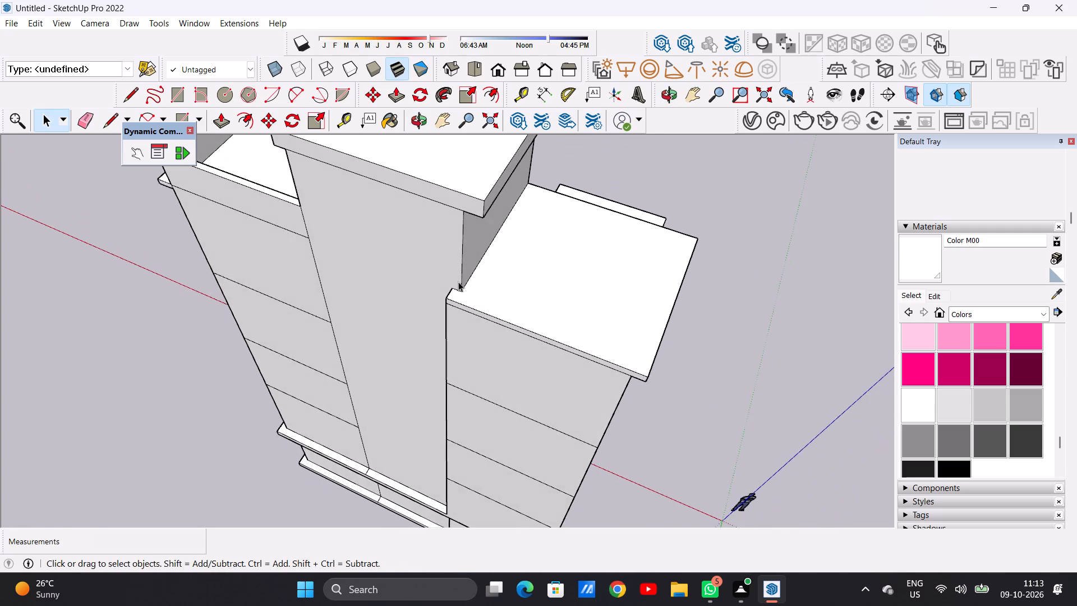
{"action": "scroll", "coordinate": [464, 299], "scroll_direction": "up", "scroll_amount": 7}
{"action": "middle_click_drag", "start_coordinate": [401, 301], "coordinate": [582, 240]}
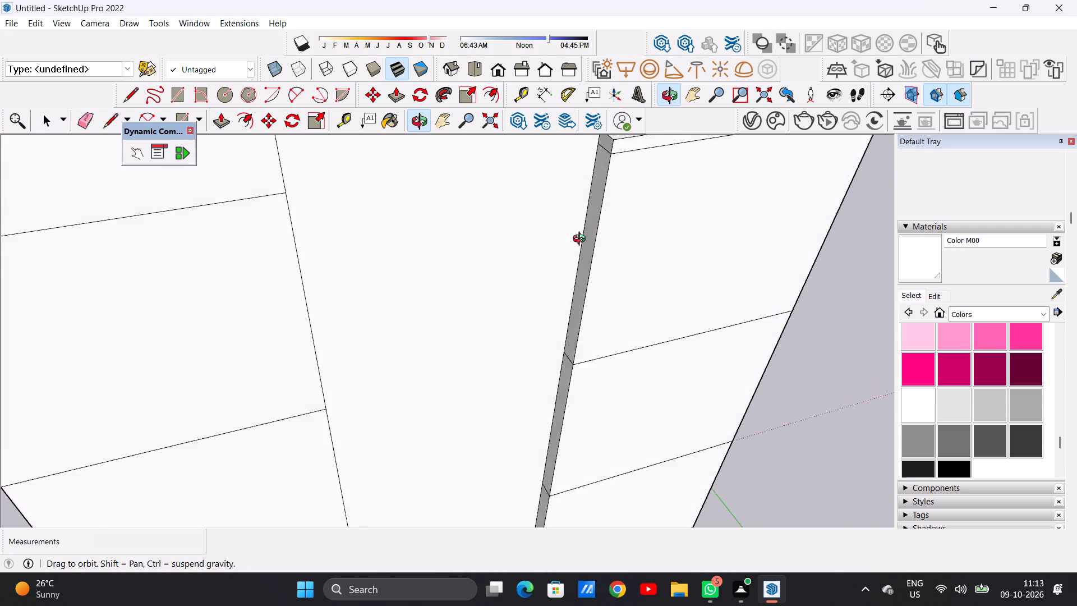
{"action": "middle_click_drag", "start_coordinate": [582, 240], "coordinate": [556, 242]}
{"action": "scroll", "coordinate": [527, 279], "scroll_direction": "down", "scroll_amount": 15}
{"action": "middle_click_drag", "start_coordinate": [590, 270], "coordinate": [447, 277]}
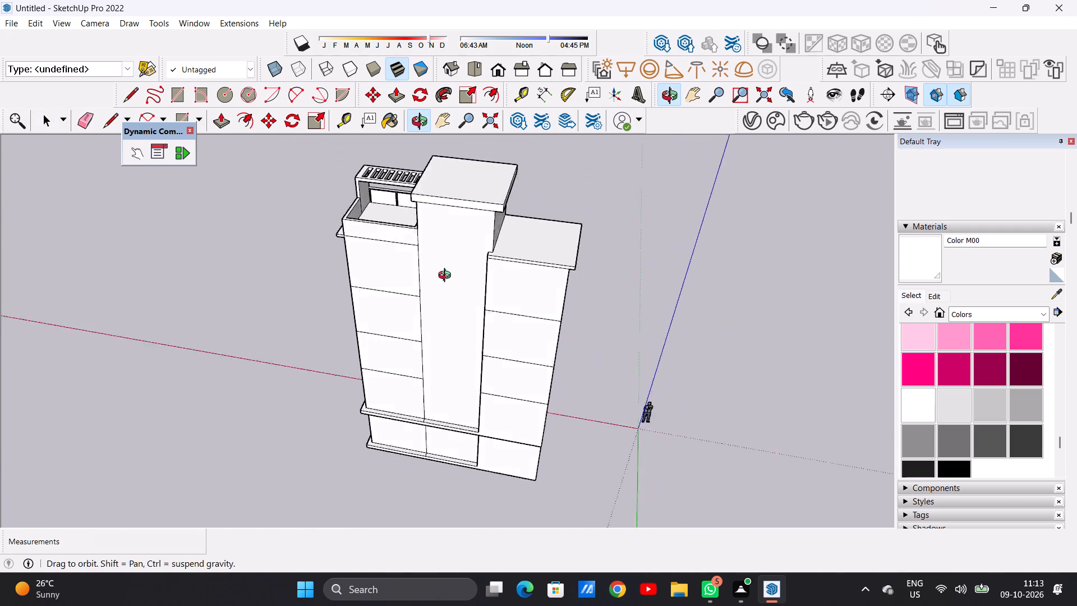
{"action": "middle_click_drag", "start_coordinate": [447, 277], "coordinate": [241, 291]}
{"action": "middle_click_drag", "start_coordinate": [455, 297], "coordinate": [251, 323]}
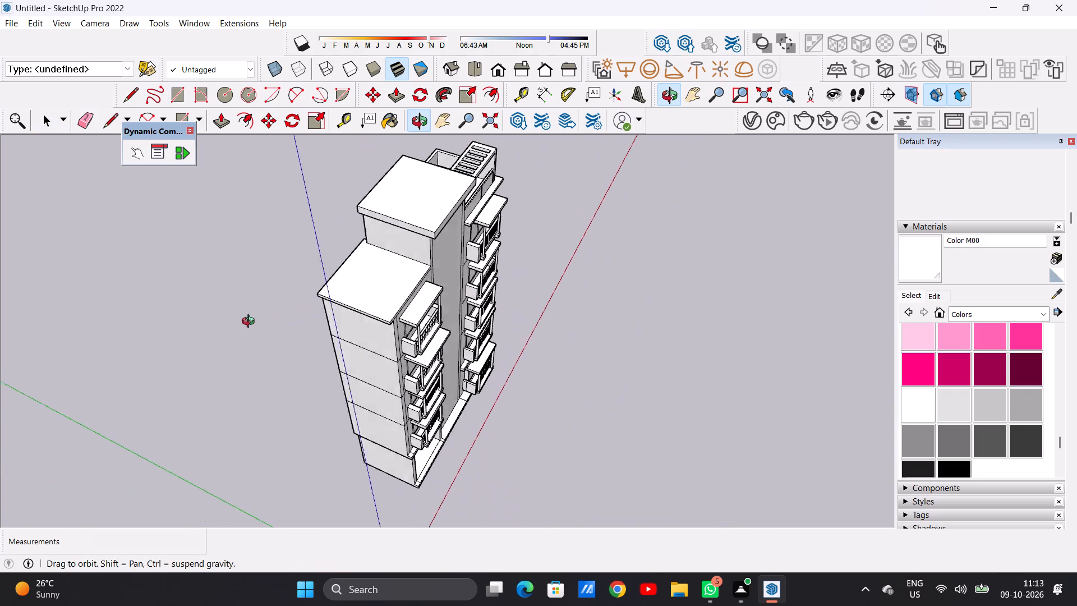
{"action": "middle_click_drag", "start_coordinate": [251, 323], "coordinate": [250, 323]}
Draw a line about 9 3/4" long across the lower tower's roof slab, from the central block's rear corner to the slab's rear edge.
{"action": "middle_click_drag", "start_coordinate": [392, 280], "coordinate": [331, 284]}
{"action": "scroll", "coordinate": [386, 219], "scroll_direction": "up", "scroll_amount": 12}
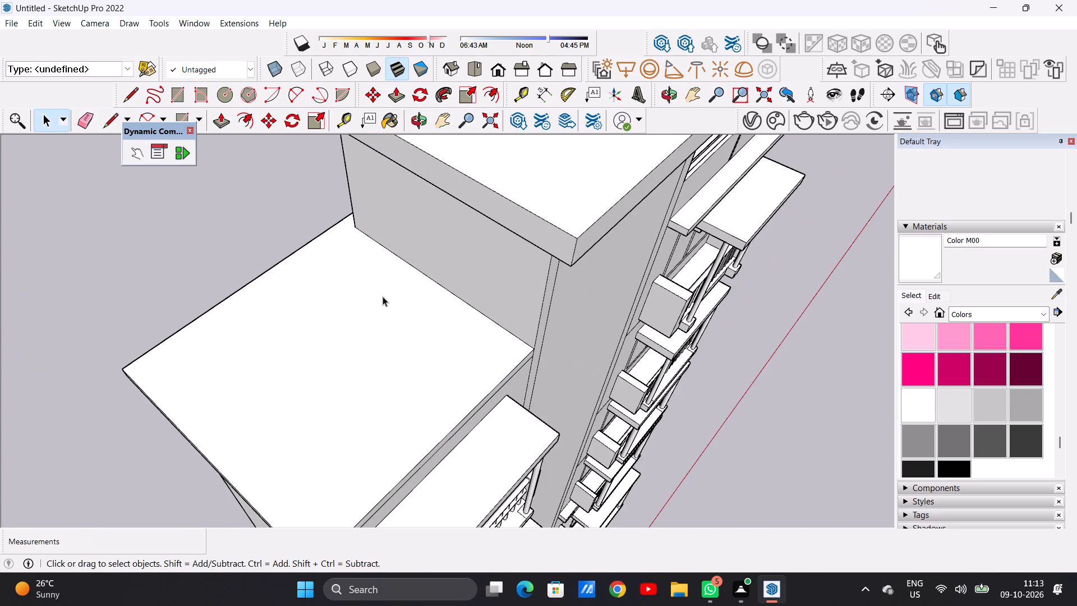
{"action": "scroll", "coordinate": [330, 227], "scroll_direction": "up", "scroll_amount": 5}
{"action": "key", "text": "l"}
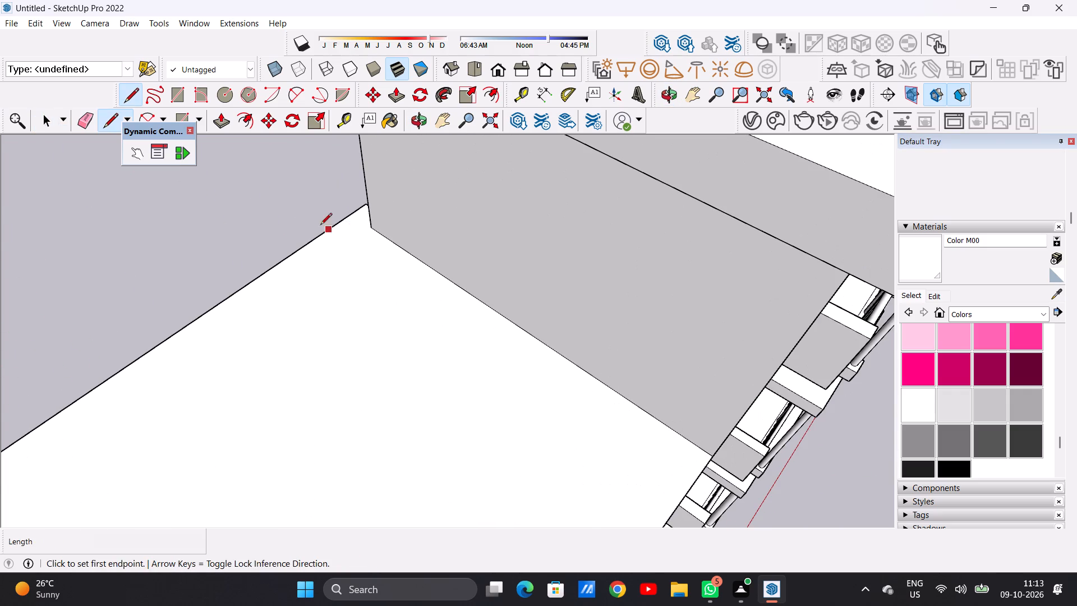
{"action": "middle_click_drag", "start_coordinate": [341, 240], "coordinate": [449, 258]}
{"action": "scroll", "coordinate": [462, 258], "scroll_direction": "up", "scroll_amount": 6}
{"action": "left_click", "coordinate": [440, 281]}
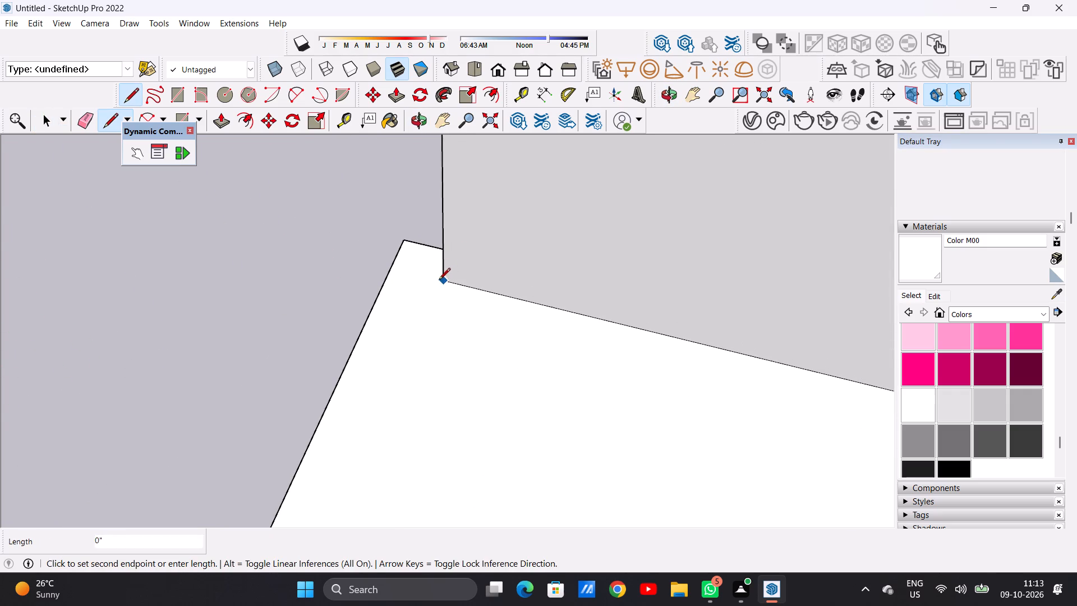
{"action": "left_click", "coordinate": [388, 269]}
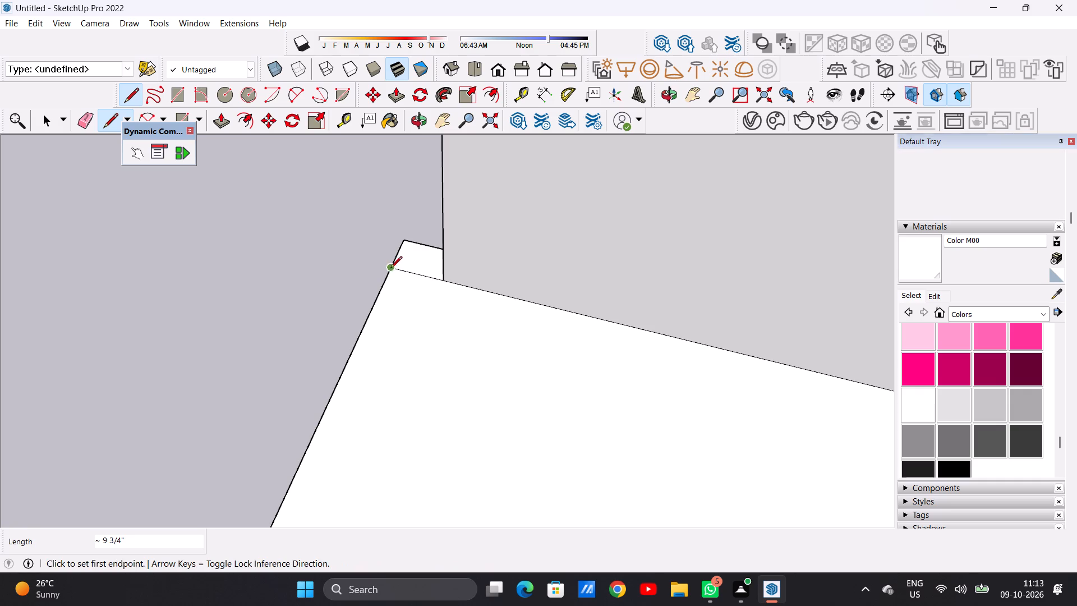
Push the outer side face of the lower tower's roof slab inward 9 1/4", flush with the tower's side wall.
{"action": "key", "text": "space"}
{"action": "scroll", "coordinate": [405, 303], "scroll_direction": "down", "scroll_amount": 20}
{"action": "scroll", "coordinate": [405, 303], "scroll_direction": "down", "scroll_amount": 2}
{"action": "middle_click_drag", "start_coordinate": [476, 327], "coordinate": [262, 320]}
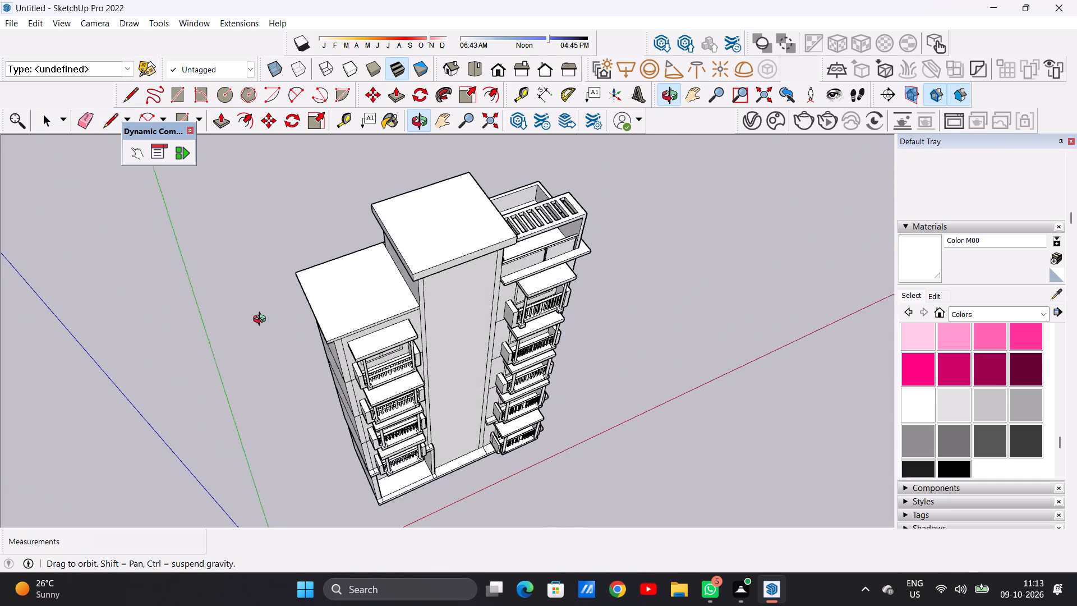
{"action": "middle_click_drag", "start_coordinate": [262, 320], "coordinate": [248, 320]}
{"action": "scroll", "coordinate": [334, 259], "scroll_direction": "up", "scroll_amount": 6}
{"action": "middle_click_drag", "start_coordinate": [378, 303], "coordinate": [348, 309]}
{"action": "scroll", "coordinate": [346, 307], "scroll_direction": "up", "scroll_amount": 1}
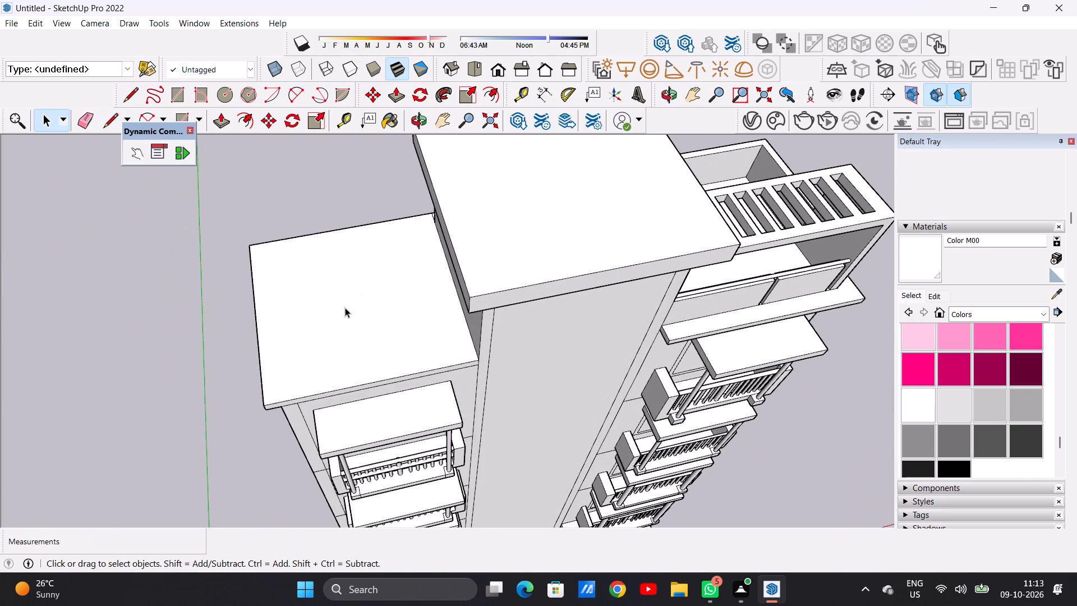
{"action": "middle_click_drag", "start_coordinate": [323, 336], "coordinate": [435, 207]}
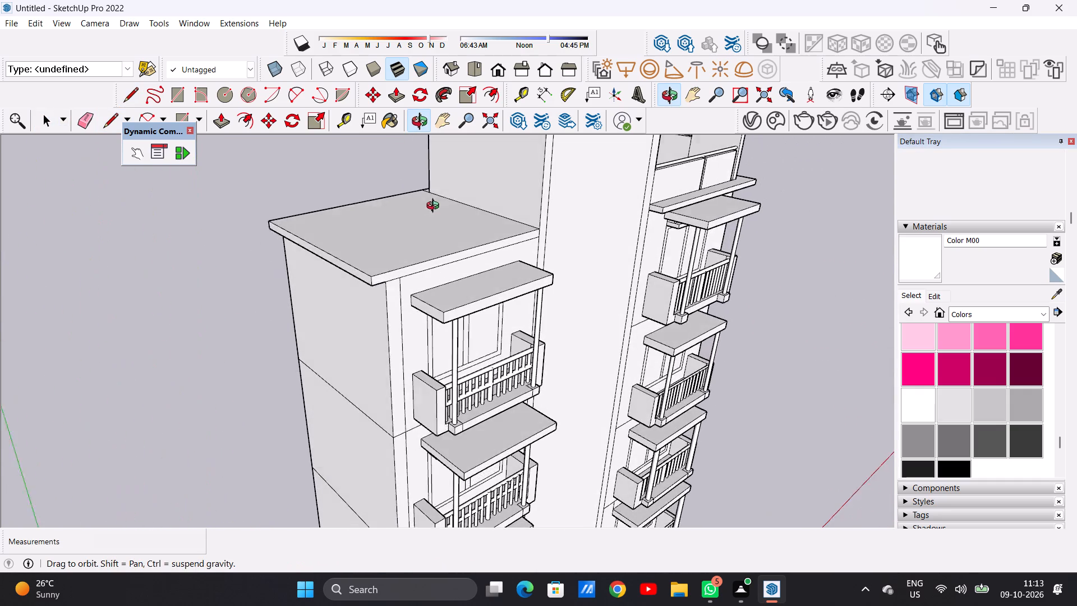
{"action": "middle_click_drag", "start_coordinate": [435, 207], "coordinate": [436, 203]}
{"action": "scroll", "coordinate": [424, 263], "scroll_direction": "up", "scroll_amount": 6}
{"action": "key", "text": "l"}
{"action": "scroll", "coordinate": [348, 277], "scroll_direction": "up", "scroll_amount": 5}
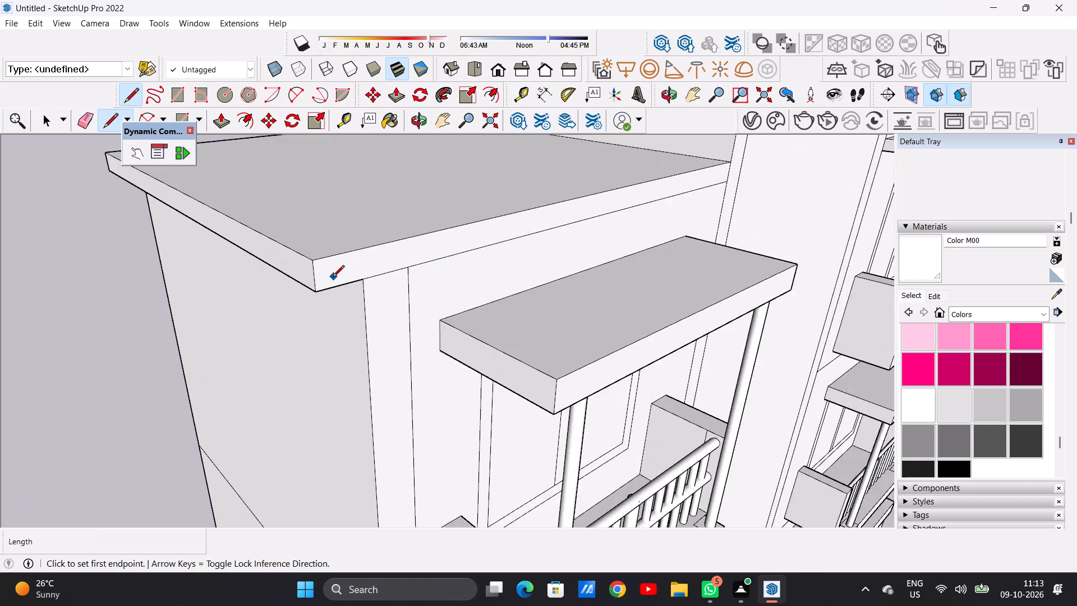
{"action": "scroll", "coordinate": [333, 278], "scroll_direction": "up", "scroll_amount": 3}
{"action": "key", "text": "space"}
{"action": "key", "text": "p"}
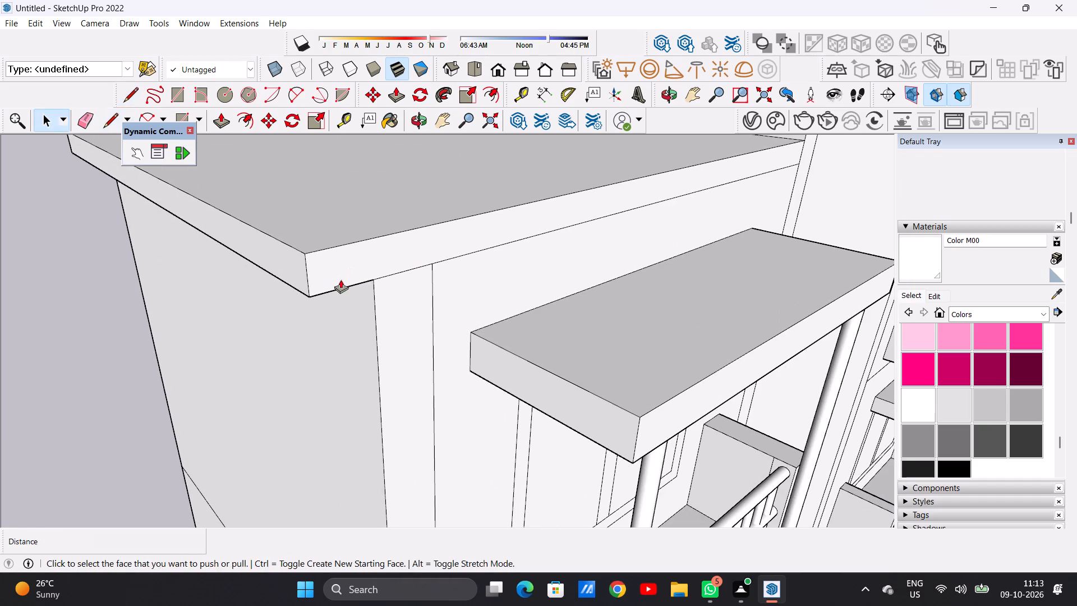
{"action": "left_click", "coordinate": [291, 271]}
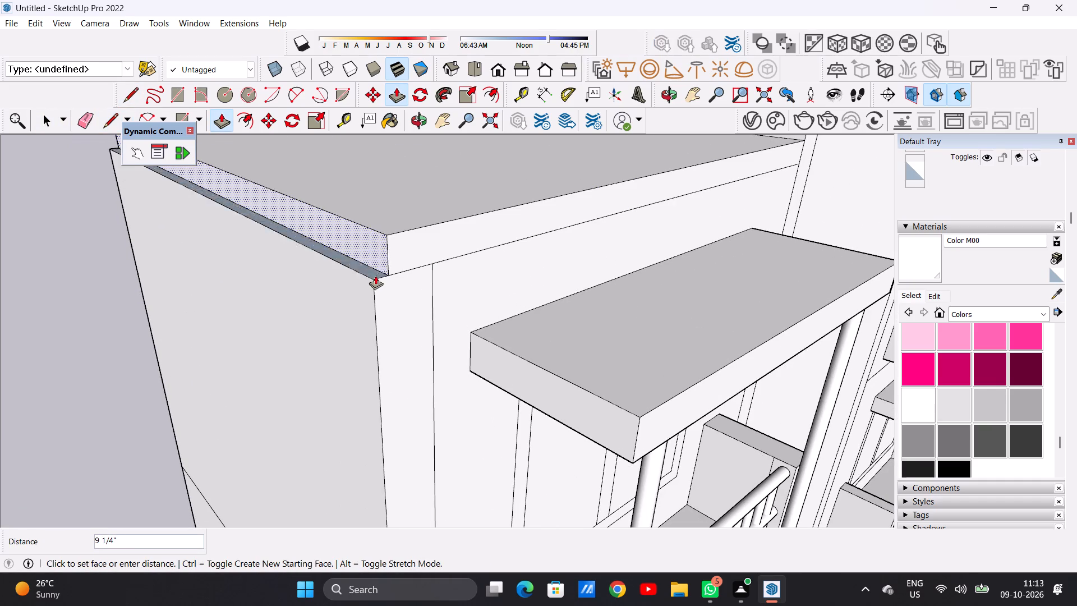
{"action": "left_click", "coordinate": [373, 281]}
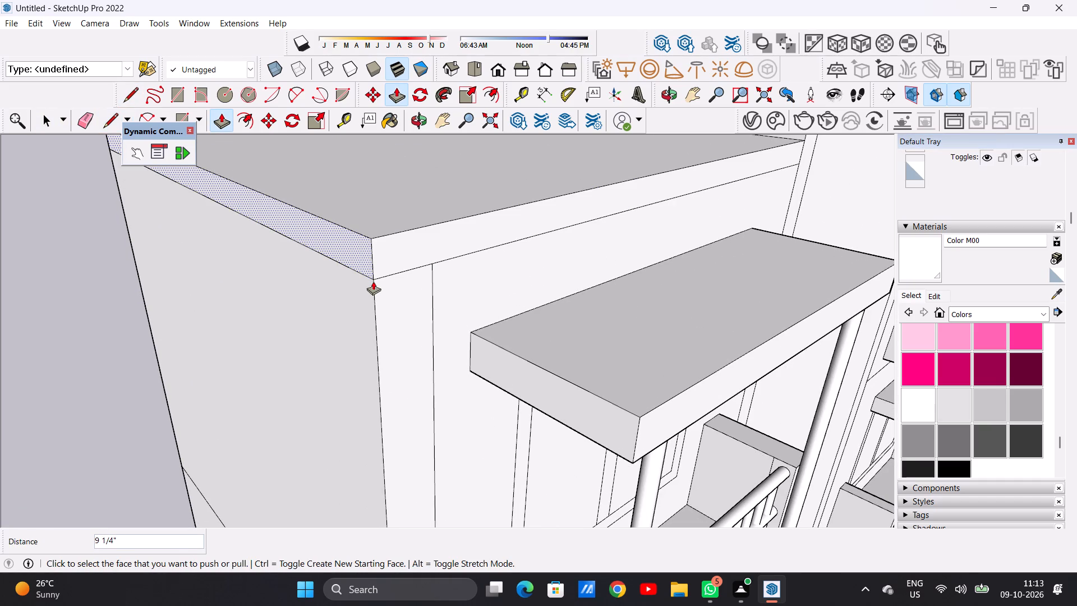
{"action": "key", "text": "space"}
Offset the outline of the lower tower's roof top face inward by about 5 5/16".
{"action": "scroll", "coordinate": [322, 310], "scroll_direction": "down", "scroll_amount": 2}
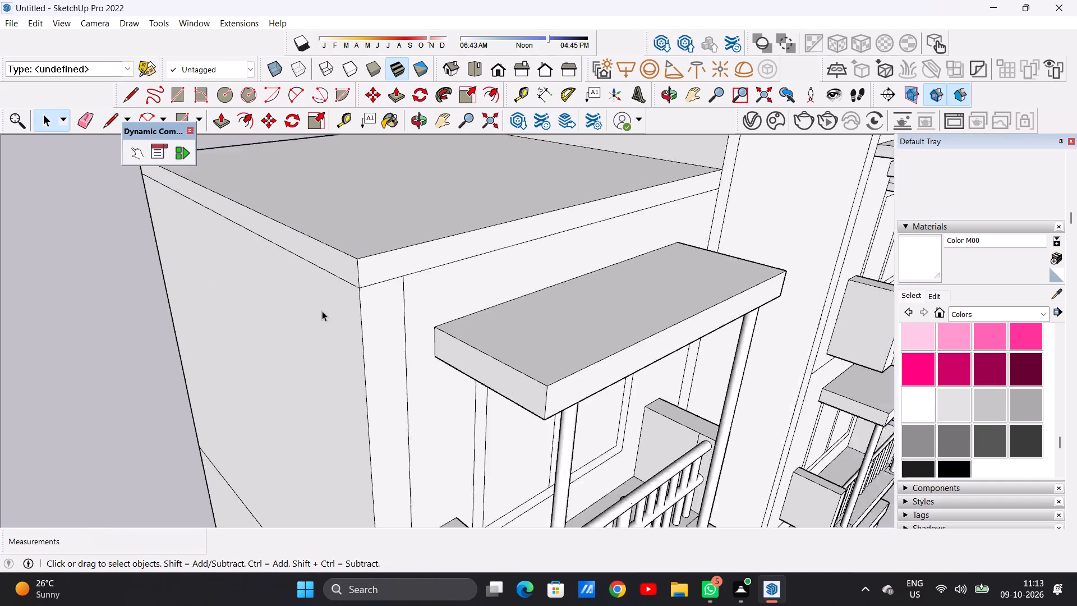
{"action": "scroll", "coordinate": [322, 311], "scroll_direction": "down", "scroll_amount": 7}
{"action": "middle_click_drag", "start_coordinate": [464, 279], "coordinate": [351, 378]}
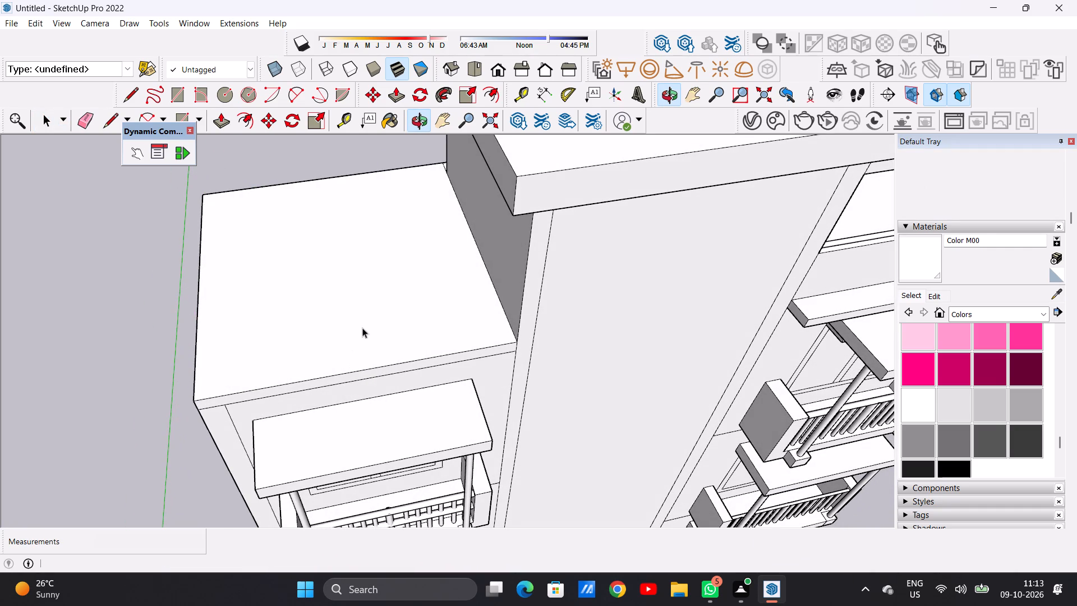
{"action": "type", "text": "OF"}
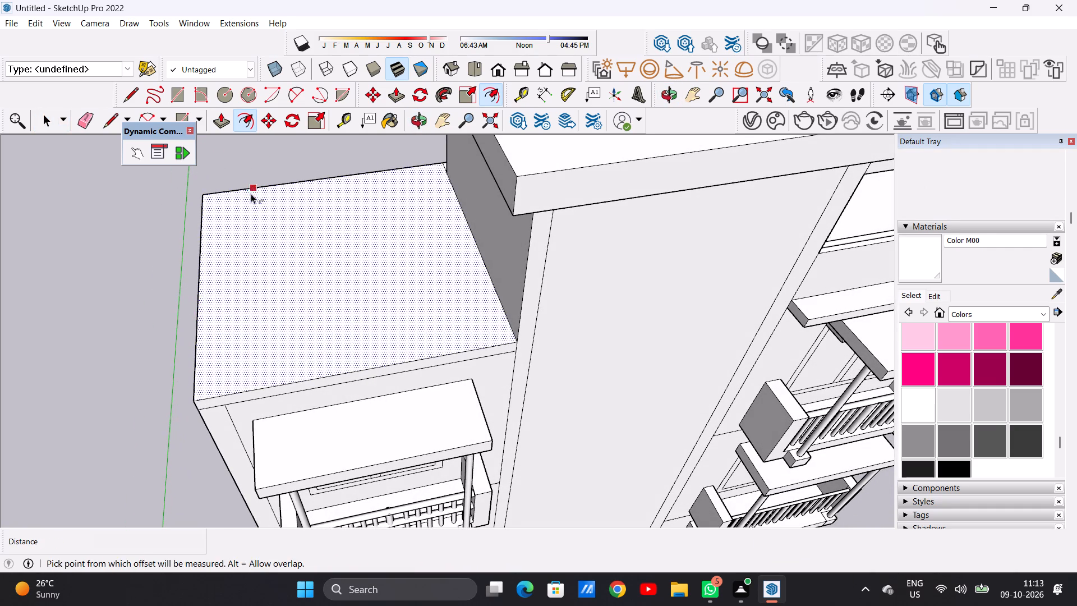
{"action": "left_click", "coordinate": [242, 194]}
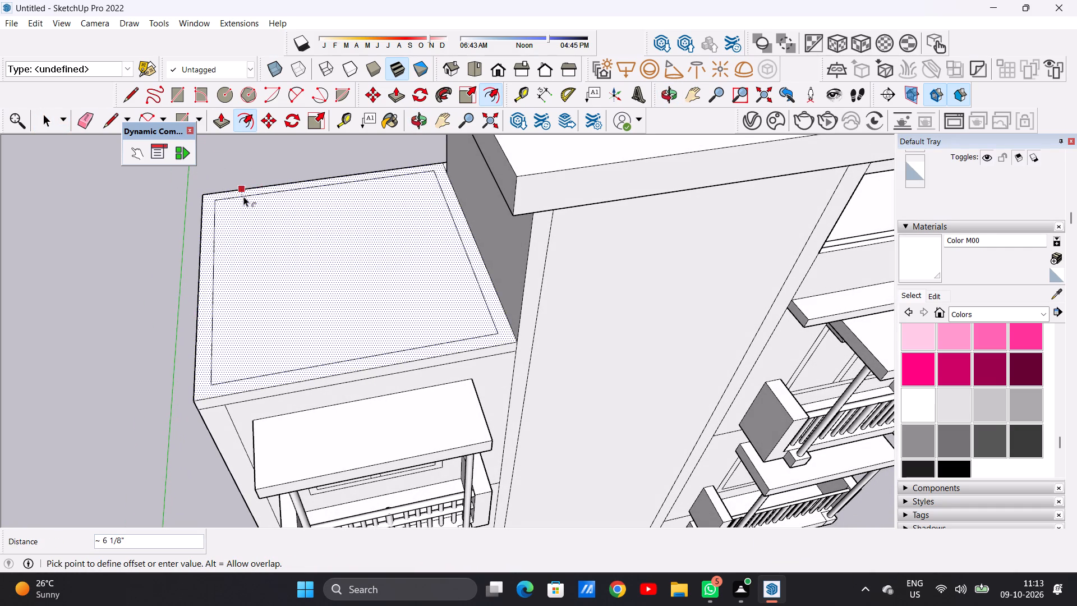
{"action": "left_click", "coordinate": [241, 196]}
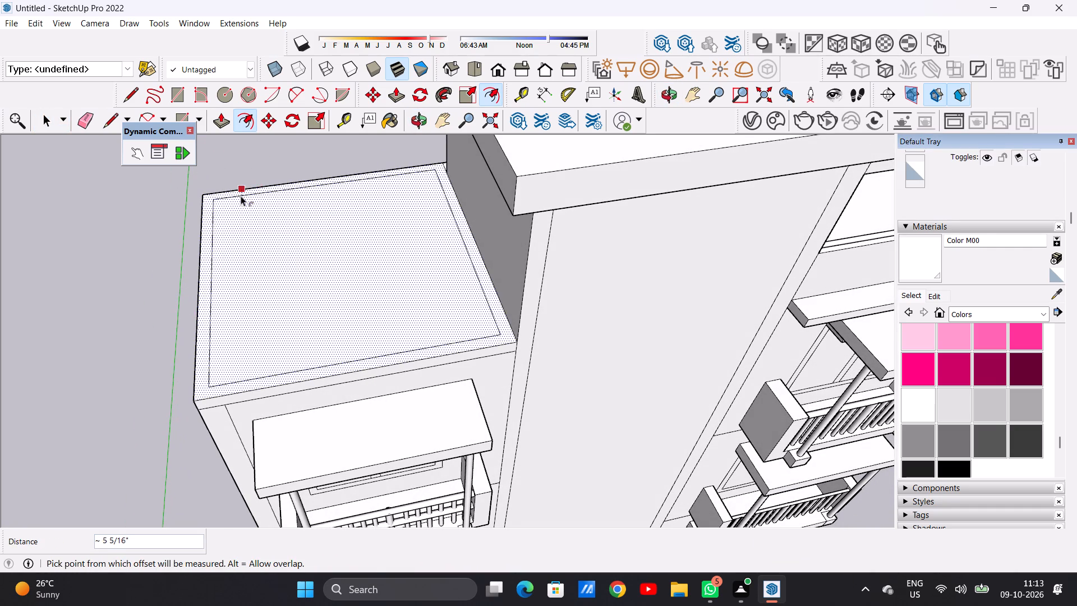
{"action": "key", "text": "space"}
Draw two lines about 5 5/16" long from the offset outline's front corners sideways to the roof's side edges.
{"action": "scroll", "coordinate": [346, 293], "scroll_direction": "down", "scroll_amount": 7}
{"action": "middle_click_drag", "start_coordinate": [346, 312], "coordinate": [318, 258]}
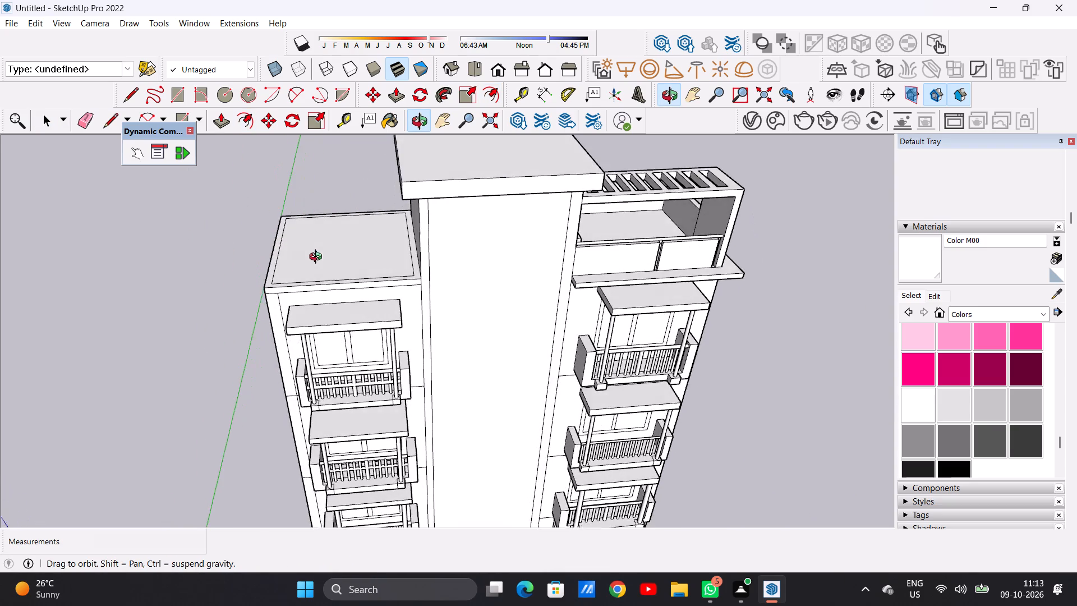
{"action": "middle_click_drag", "start_coordinate": [318, 258], "coordinate": [319, 258]}
{"action": "scroll", "coordinate": [294, 294], "scroll_direction": "up", "scroll_amount": 7}
{"action": "middle_click_drag", "start_coordinate": [252, 283], "coordinate": [257, 329]}
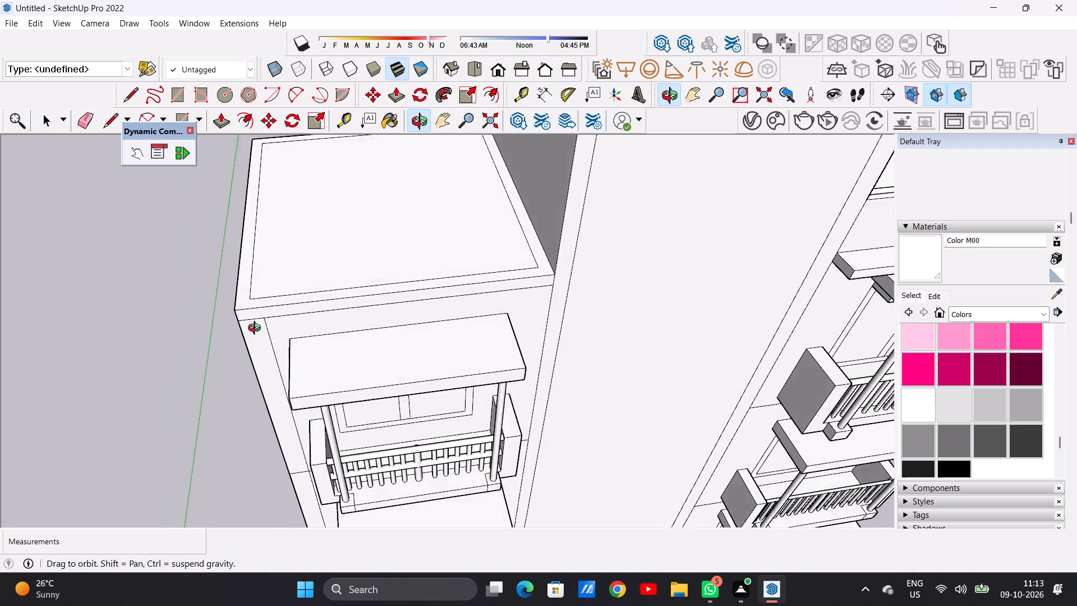
{"action": "middle_click_drag", "start_coordinate": [257, 329], "coordinate": [236, 328]}
{"action": "scroll", "coordinate": [241, 294], "scroll_direction": "up", "scroll_amount": 3}
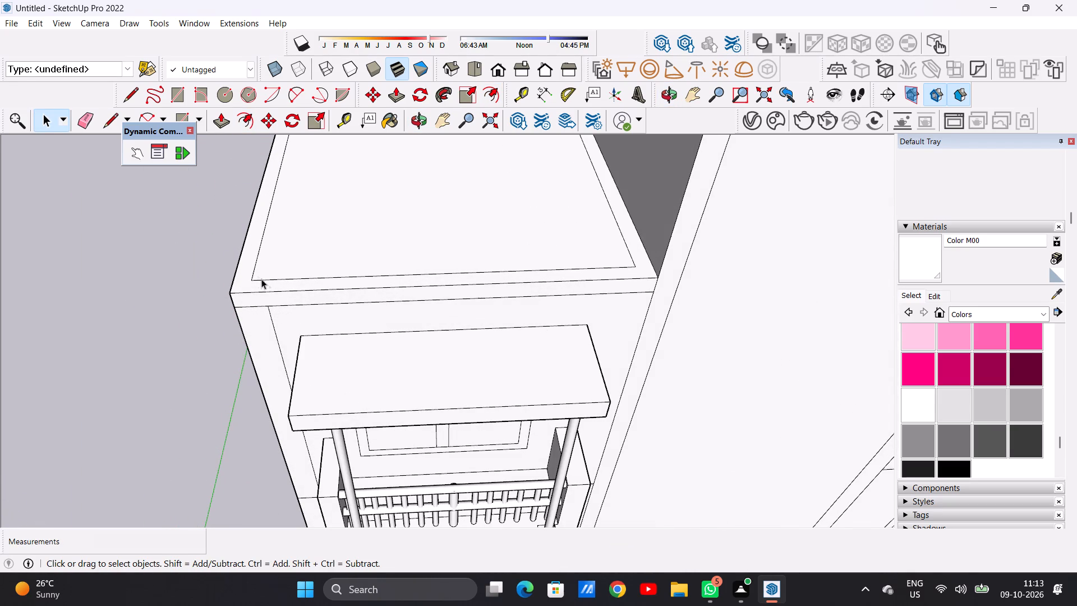
{"action": "scroll", "coordinate": [258, 277], "scroll_direction": "up", "scroll_amount": 5}
{"action": "key", "text": "l"}
{"action": "scroll", "coordinate": [241, 276], "scroll_direction": "up", "scroll_amount": 5}
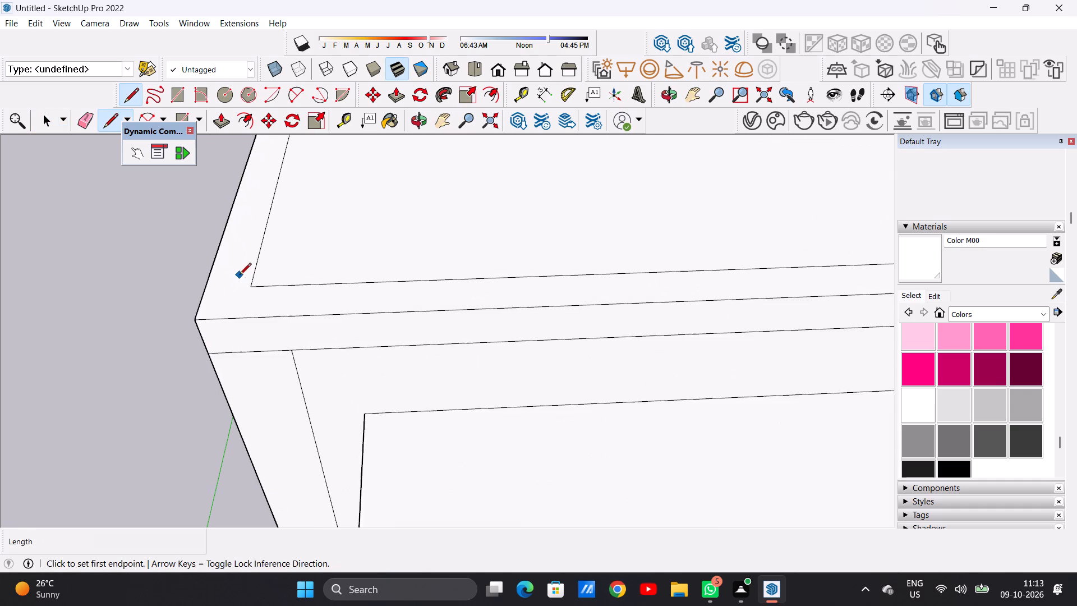
{"action": "left_click", "coordinate": [254, 286]}
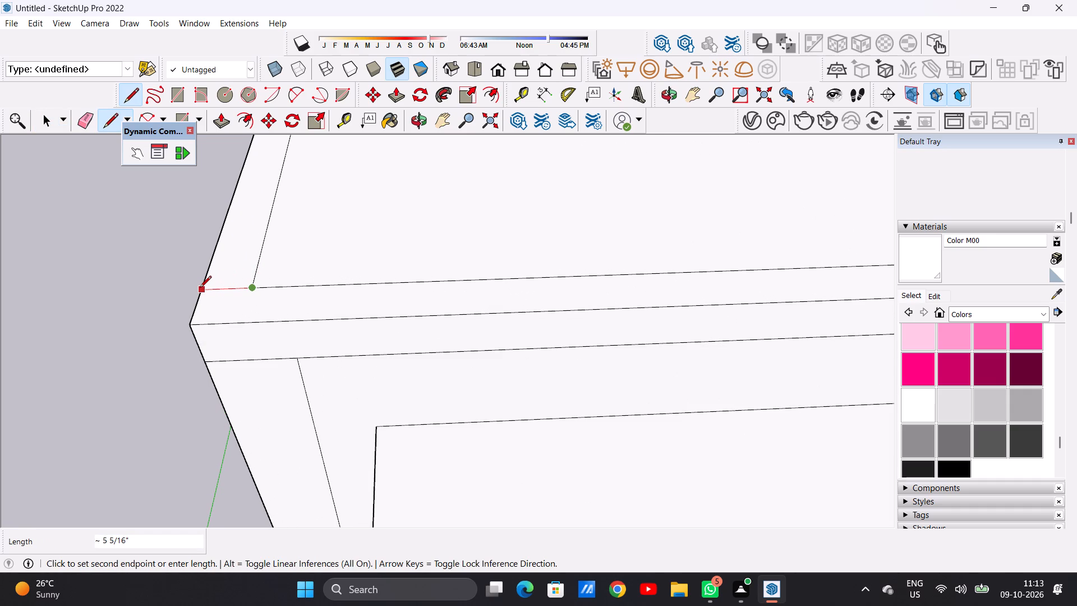
{"action": "left_click", "coordinate": [200, 288]}
{"action": "scroll", "coordinate": [375, 320], "scroll_direction": "down", "scroll_amount": 4}
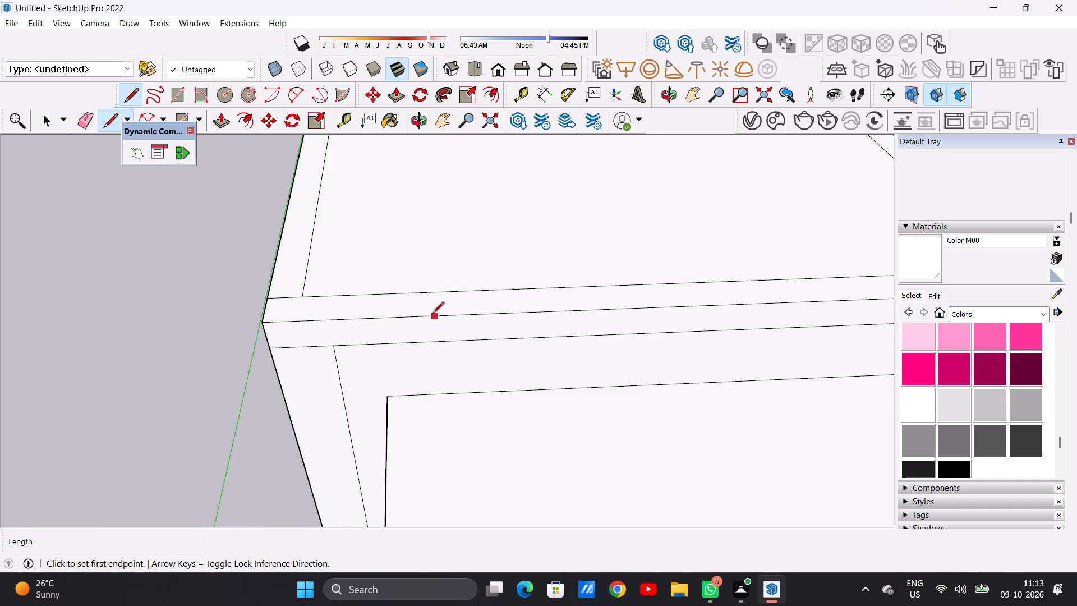
{"action": "scroll", "coordinate": [422, 310], "scroll_direction": "down", "scroll_amount": 7}
{"action": "scroll", "coordinate": [745, 277], "scroll_direction": "up", "scroll_amount": 10}
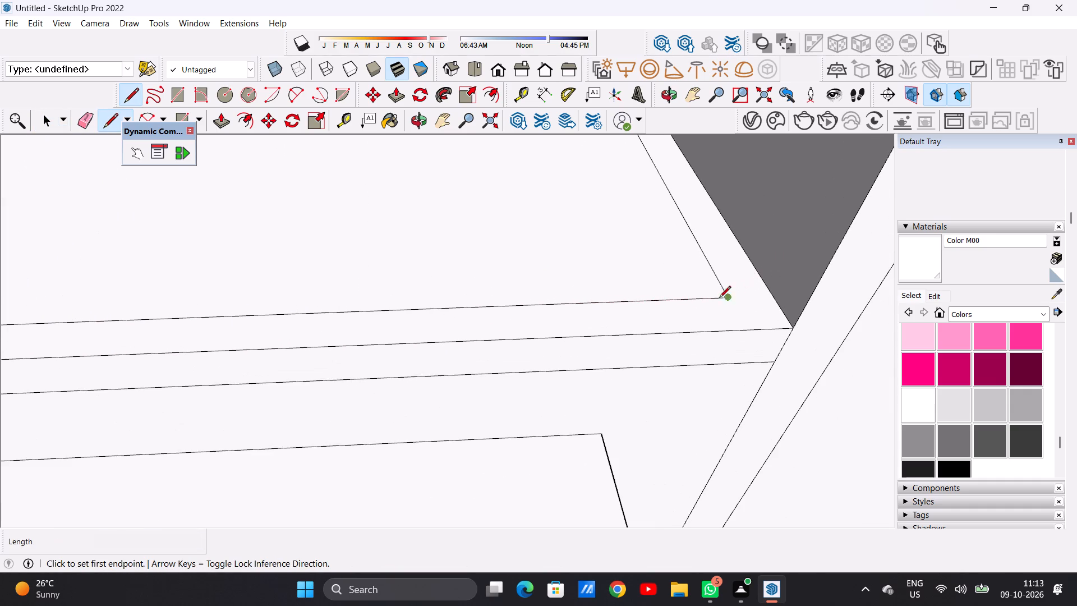
{"action": "left_click", "coordinate": [728, 297]}
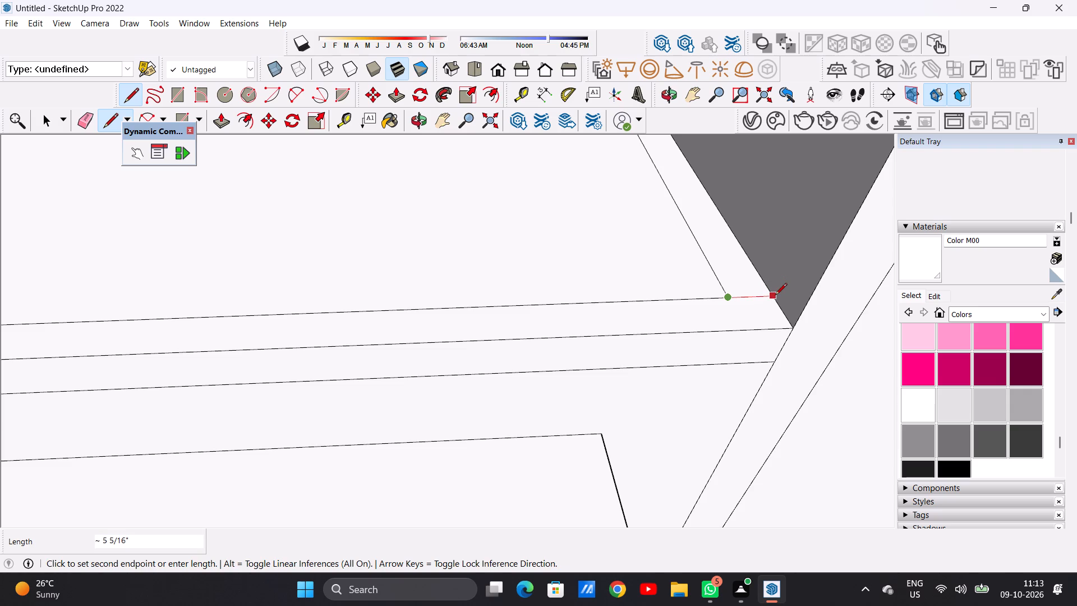
{"action": "left_click", "coordinate": [775, 296]}
{"action": "key", "text": "space"}
Draw two lines about 5 5/16" long from the offset outline's front corners forward to the roof's front edge.
{"action": "scroll", "coordinate": [586, 350], "scroll_direction": "down", "scroll_amount": 16}
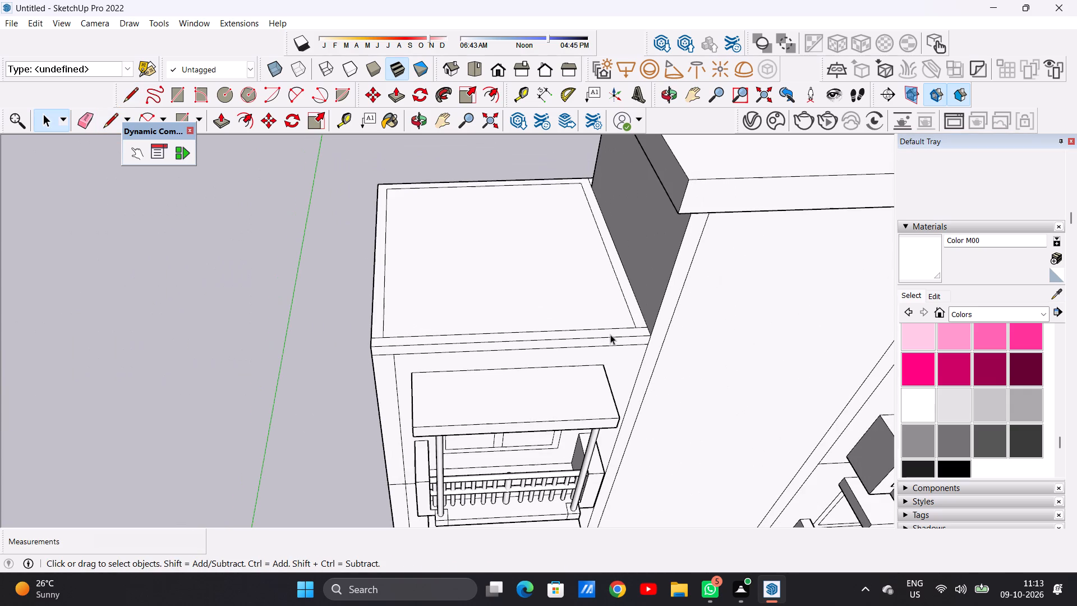
{"action": "scroll", "coordinate": [607, 319], "scroll_direction": "up", "scroll_amount": 3}
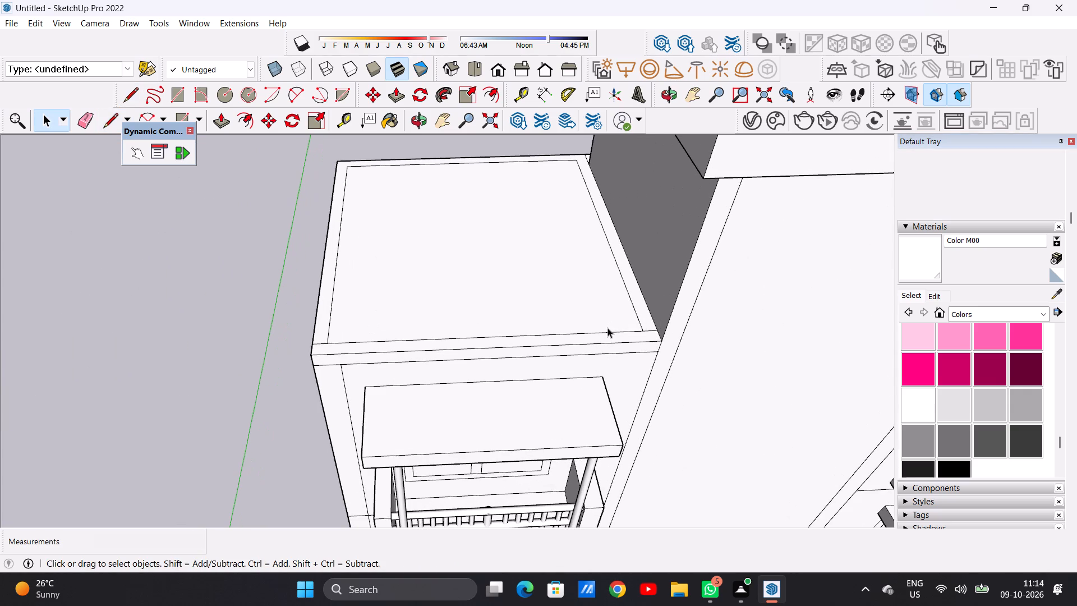
{"action": "scroll", "coordinate": [654, 299], "scroll_direction": "up", "scroll_amount": 1}
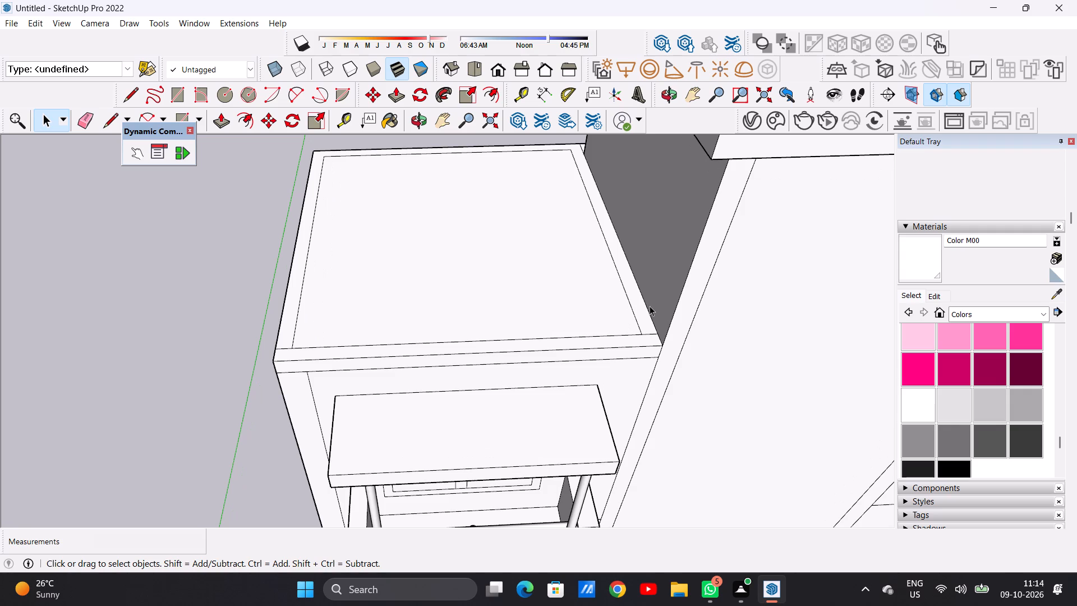
{"action": "scroll", "coordinate": [651, 310], "scroll_direction": "down", "scroll_amount": 2}
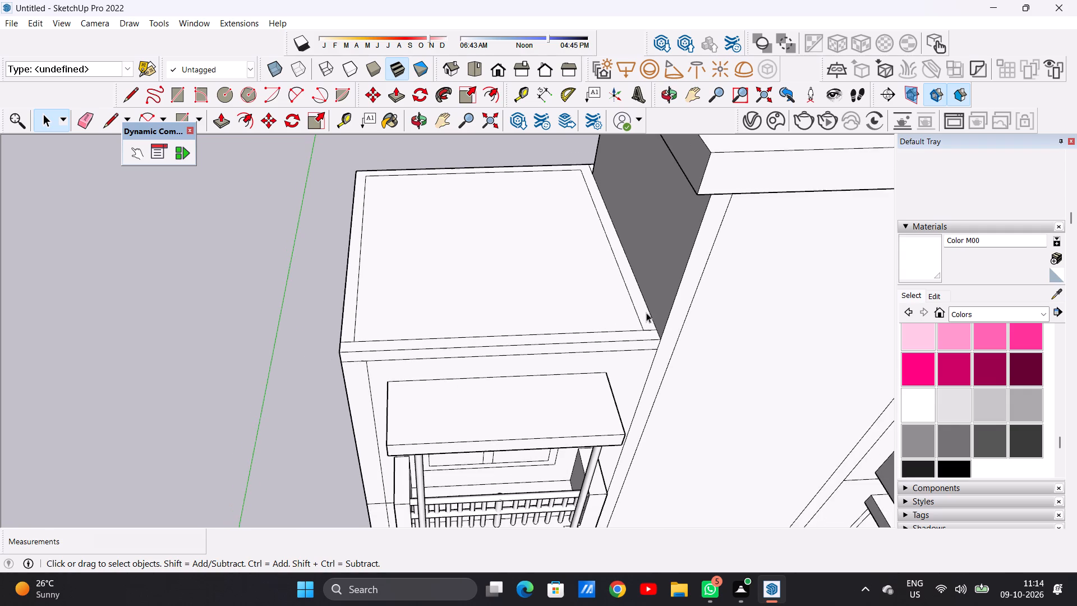
{"action": "scroll", "coordinate": [417, 337], "scroll_direction": "up", "scroll_amount": 7}
{"action": "key", "text": "l"}
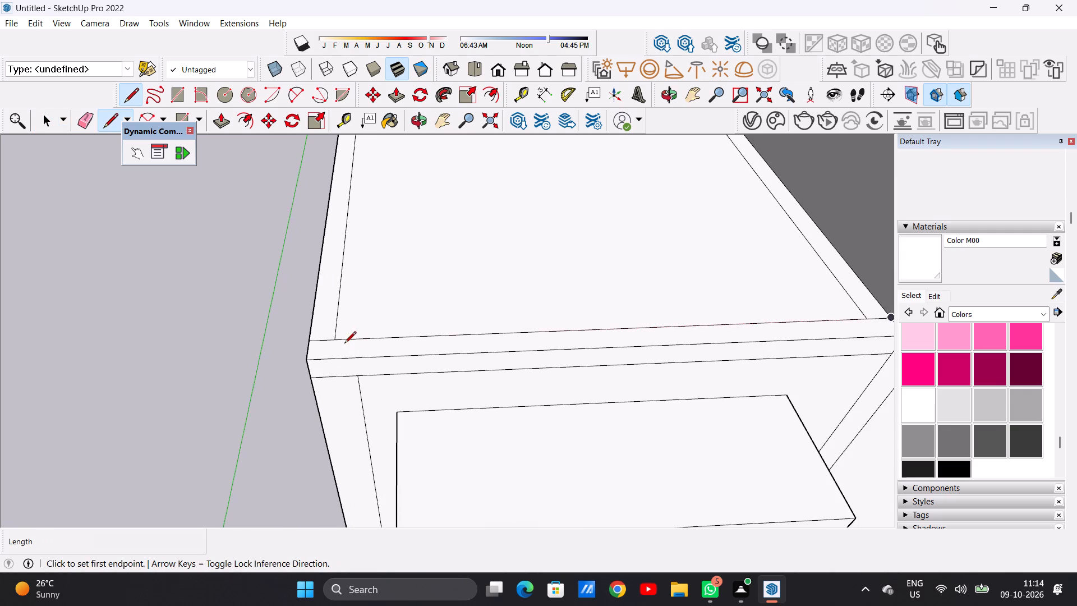
{"action": "scroll", "coordinate": [344, 344], "scroll_direction": "up", "scroll_amount": 4}
{"action": "left_click", "coordinate": [331, 336]}
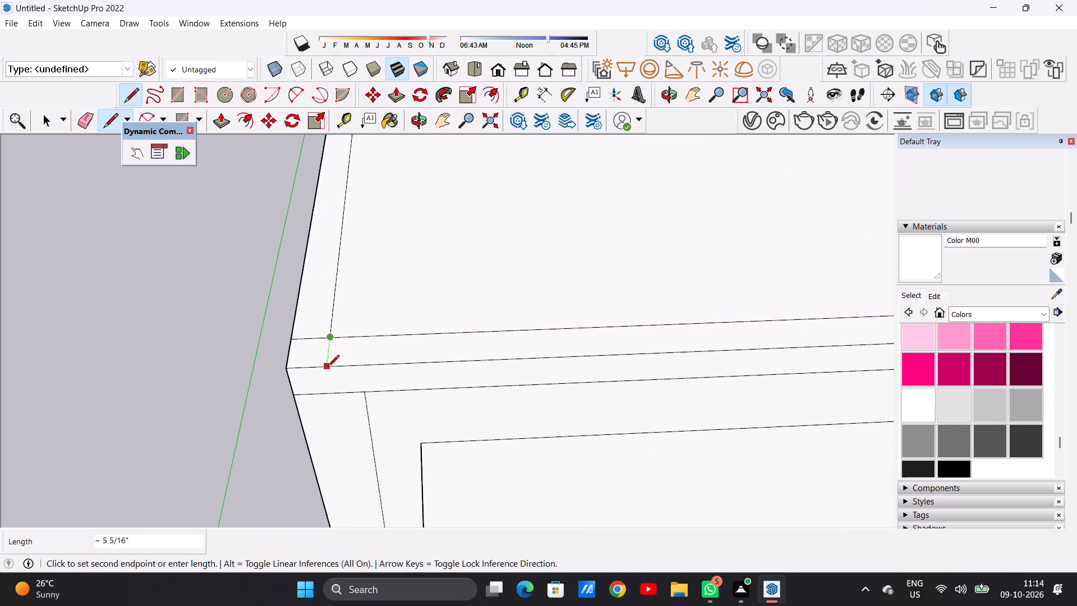
{"action": "left_click", "coordinate": [328, 368]}
{"action": "scroll", "coordinate": [338, 351], "scroll_direction": "down", "scroll_amount": 11}
{"action": "scroll", "coordinate": [650, 324], "scroll_direction": "down", "scroll_amount": 1}
{"action": "scroll", "coordinate": [646, 326], "scroll_direction": "up", "scroll_amount": 7}
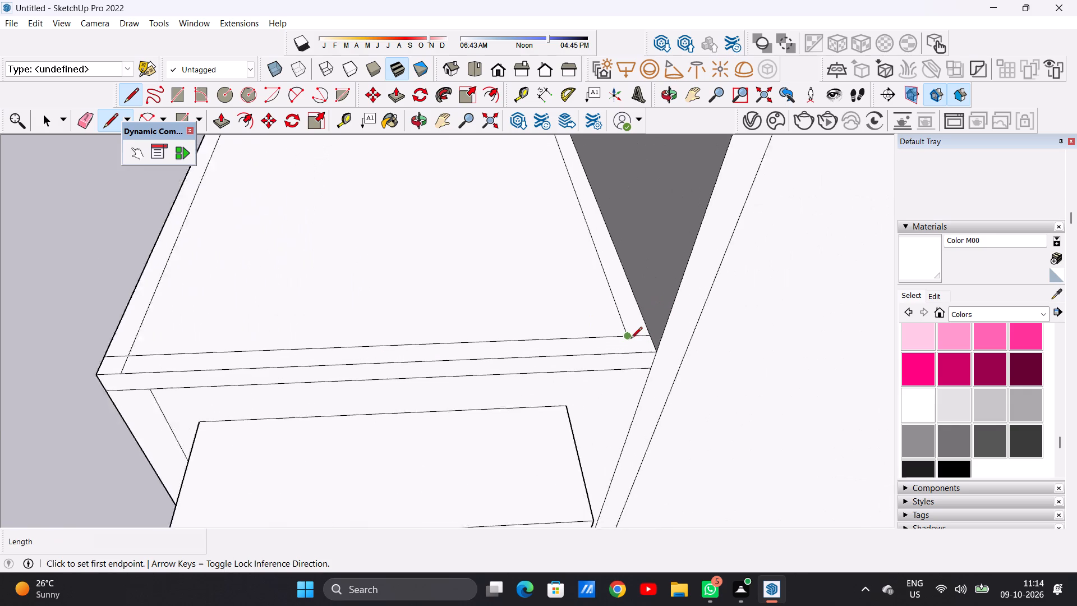
{"action": "scroll", "coordinate": [630, 339], "scroll_direction": "up", "scroll_amount": 1}
{"action": "left_click", "coordinate": [625, 333]}
{"action": "left_click", "coordinate": [636, 356]}
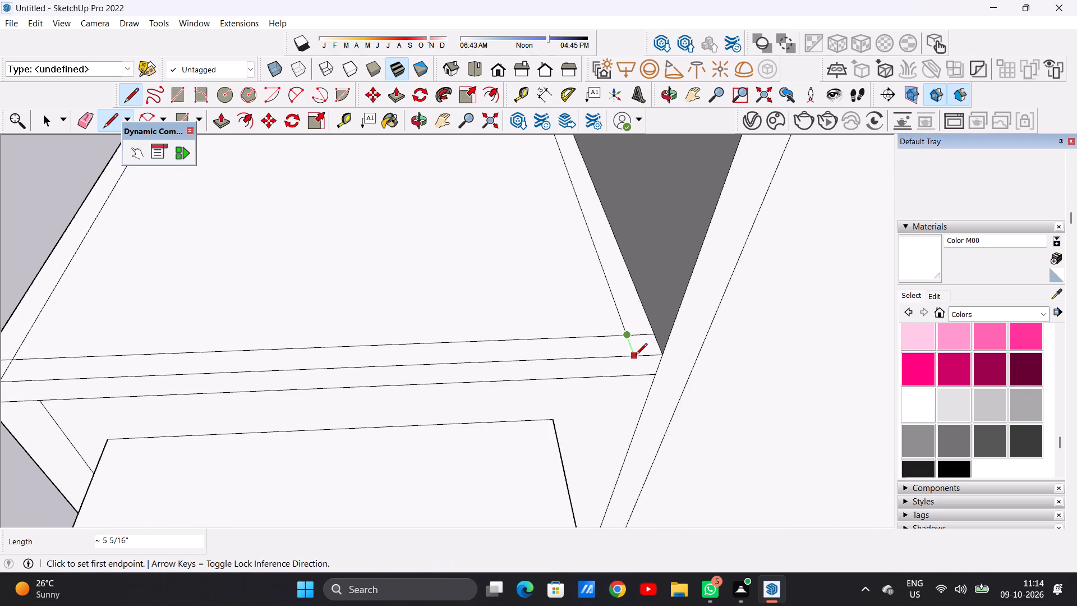
{"action": "key", "text": "space"}
Pull the U-shaped border along the roof's sides and rear up 1' 9" to form a parapet.
{"action": "scroll", "coordinate": [615, 388], "scroll_direction": "down", "scroll_amount": 6}
{"action": "scroll", "coordinate": [633, 360], "scroll_direction": "up", "scroll_amount": 5}
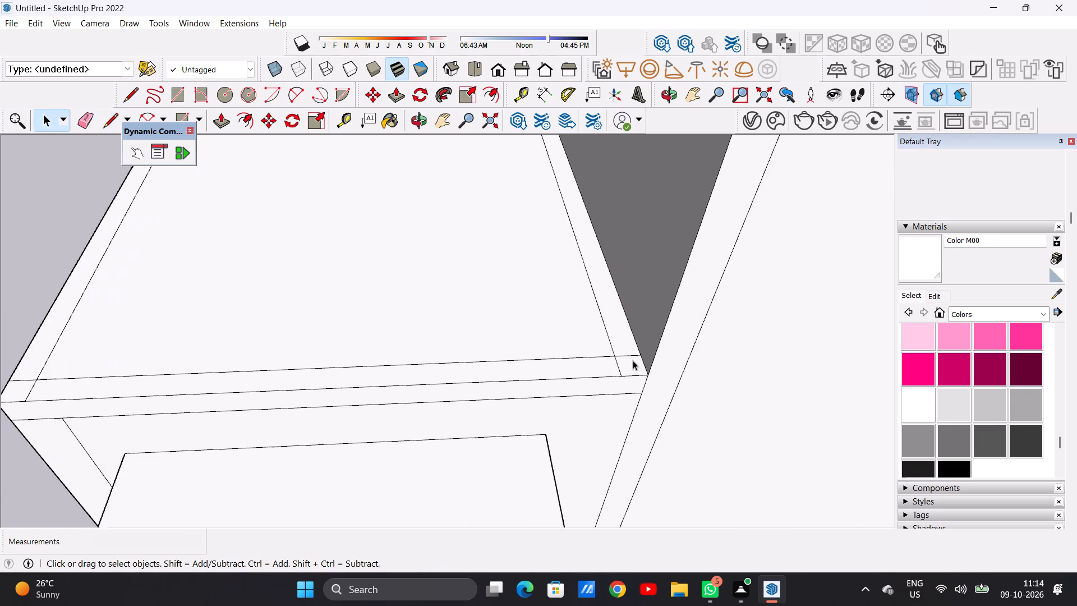
{"action": "scroll", "coordinate": [633, 360], "scroll_direction": "up", "scroll_amount": 1}
{"action": "scroll", "coordinate": [597, 363], "scroll_direction": "down", "scroll_amount": 10}
{"action": "scroll", "coordinate": [612, 348], "scroll_direction": "up", "scroll_amount": 3}
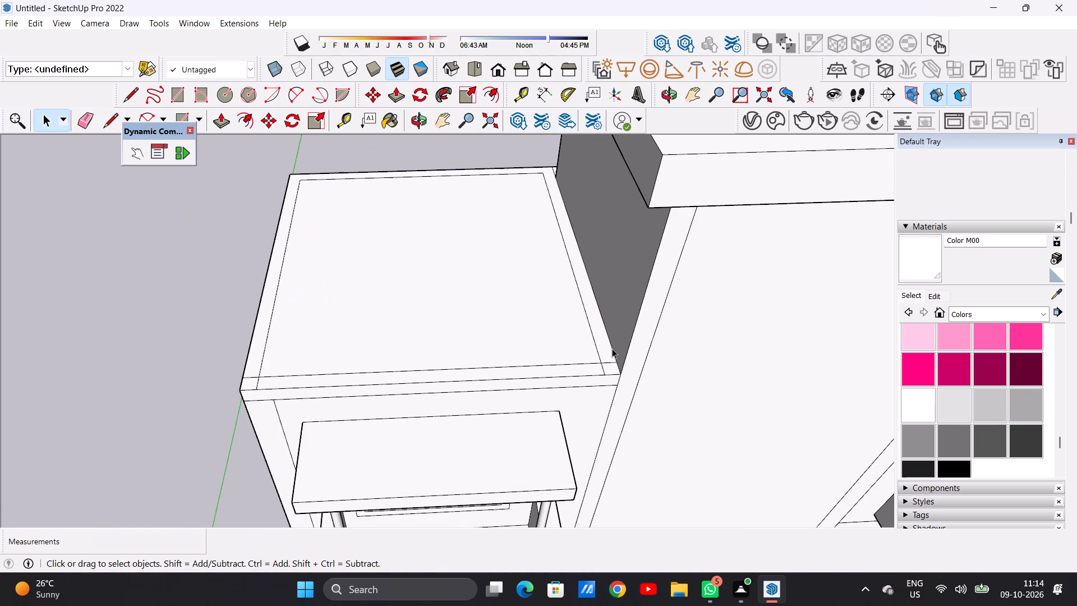
{"action": "key", "text": "p"}
{"action": "left_click", "coordinate": [604, 334]}
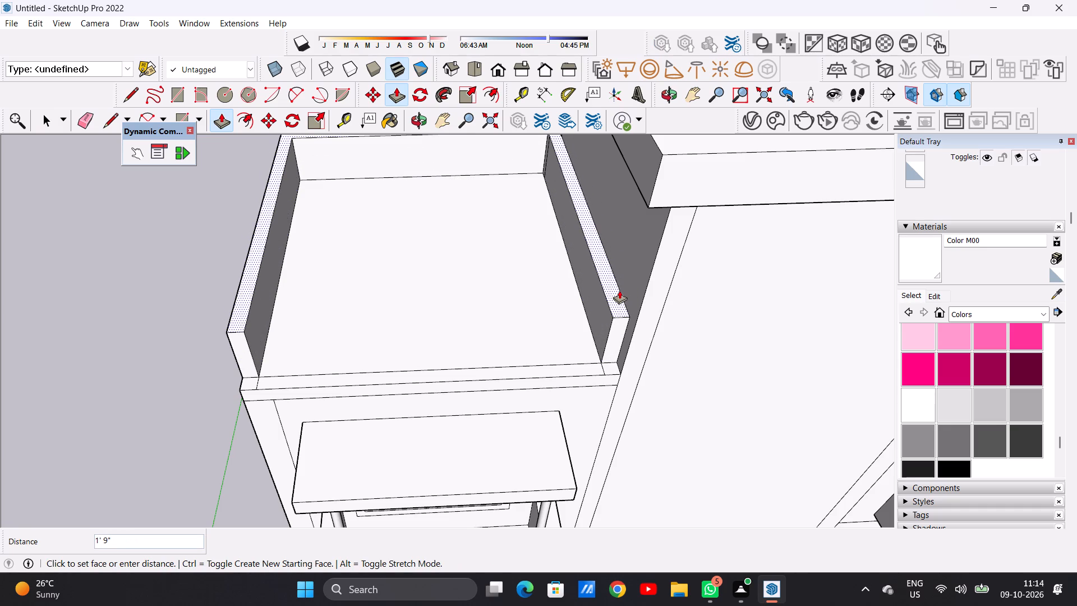
{"action": "left_click", "coordinate": [619, 290]}
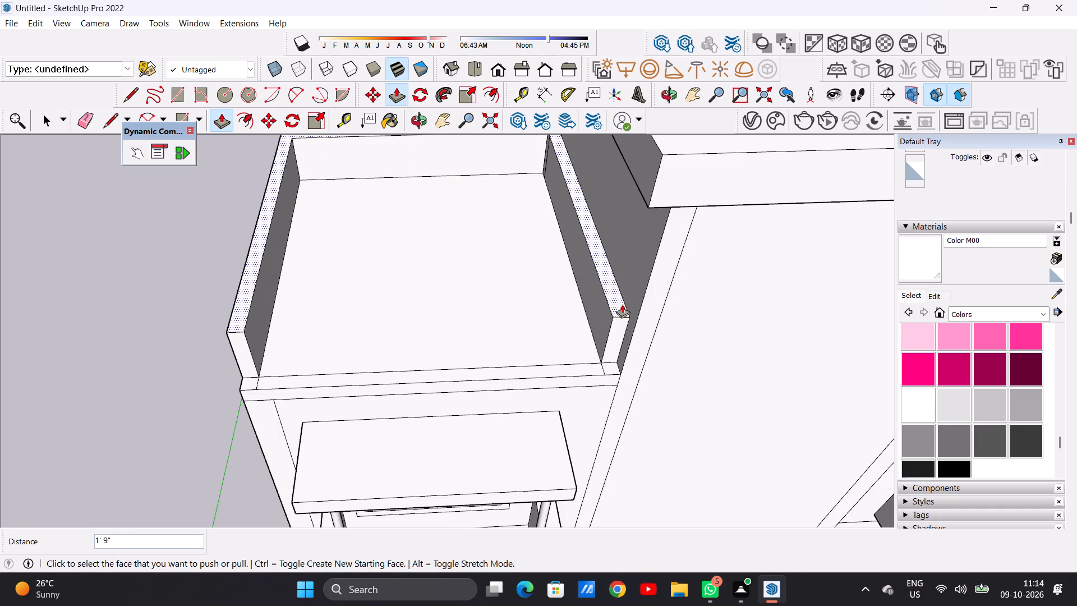
Pull the small front corner square beside the central block up 1' 9", level with the parapet top.
{"action": "scroll", "coordinate": [616, 360], "scroll_direction": "up", "scroll_amount": 6}
{"action": "left_click", "coordinate": [607, 369]}
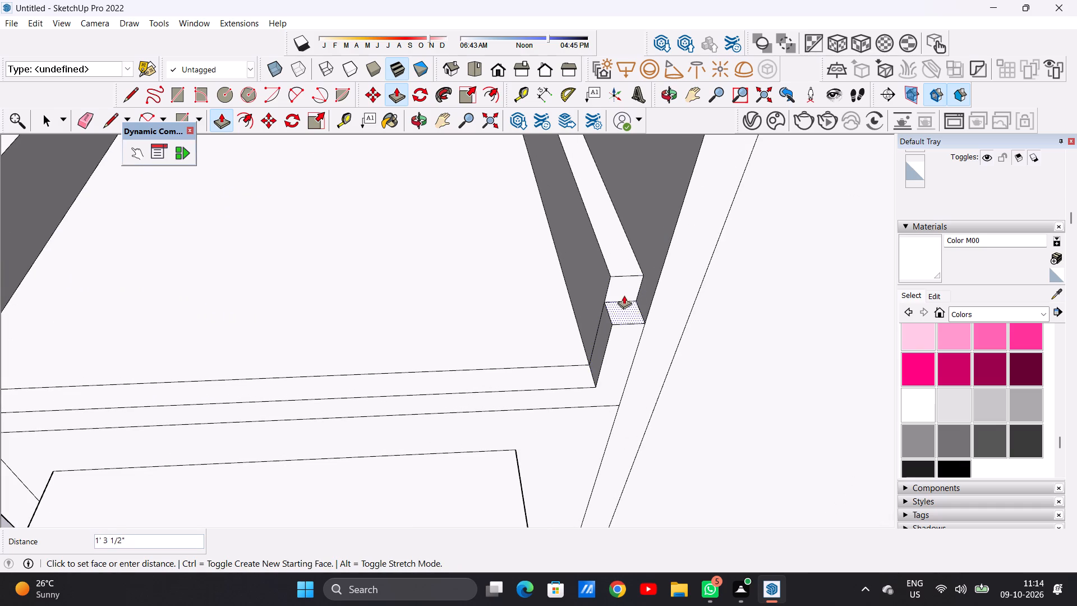
{"action": "left_click", "coordinate": [635, 256]}
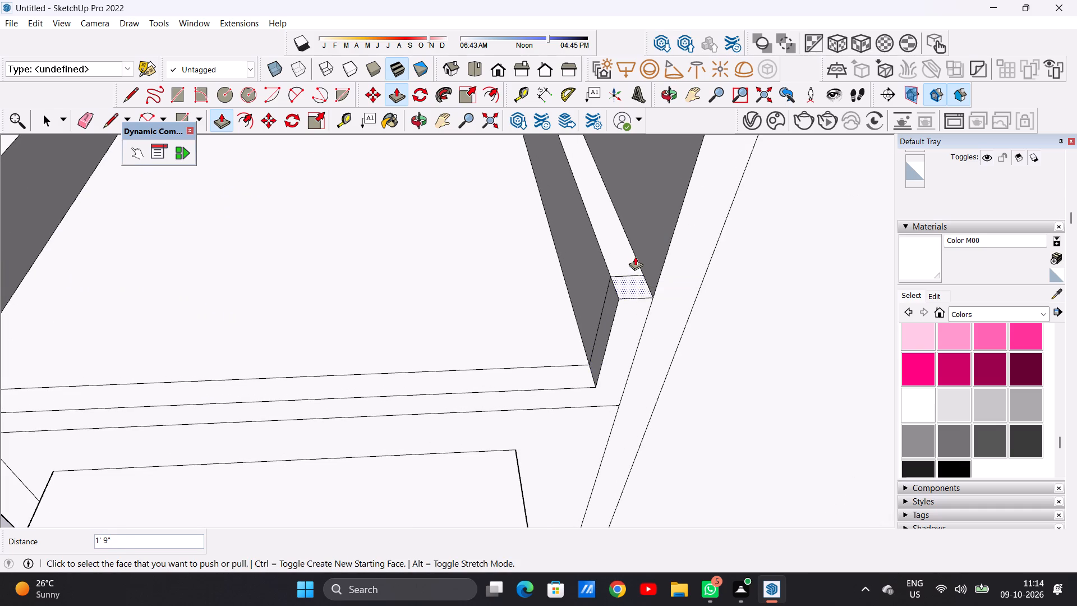
{"action": "scroll", "coordinate": [633, 319], "scroll_direction": "down", "scroll_amount": 5}
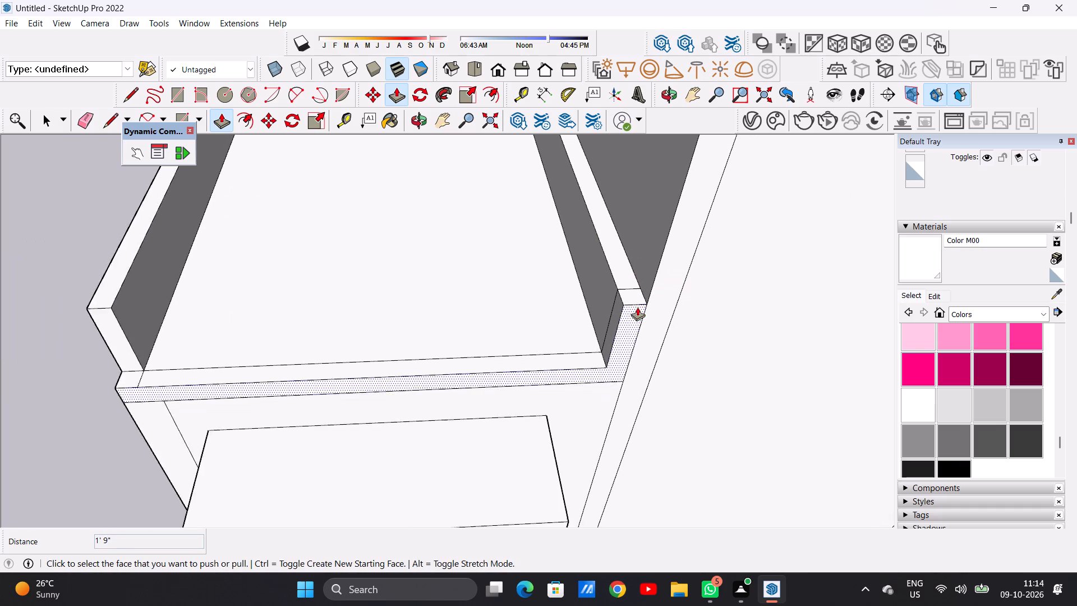
Pull the small square at the roof's outer front corner up 1' 9", level with the parapet top.
{"action": "scroll", "coordinate": [637, 307], "scroll_direction": "down", "scroll_amount": 1}
{"action": "scroll", "coordinate": [209, 350], "scroll_direction": "up", "scroll_amount": 9}
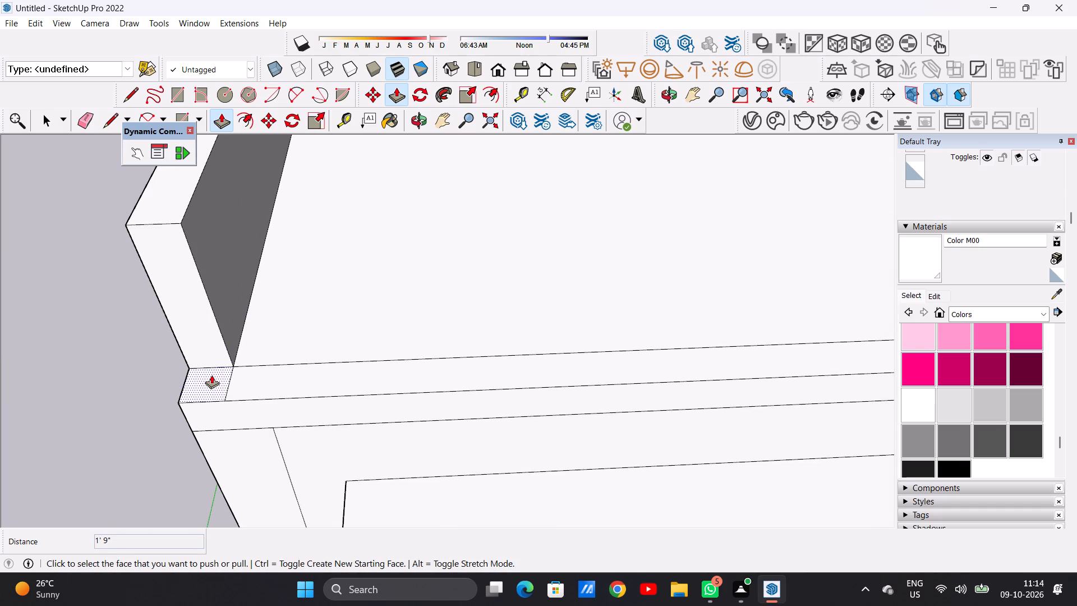
{"action": "left_click", "coordinate": [211, 375]}
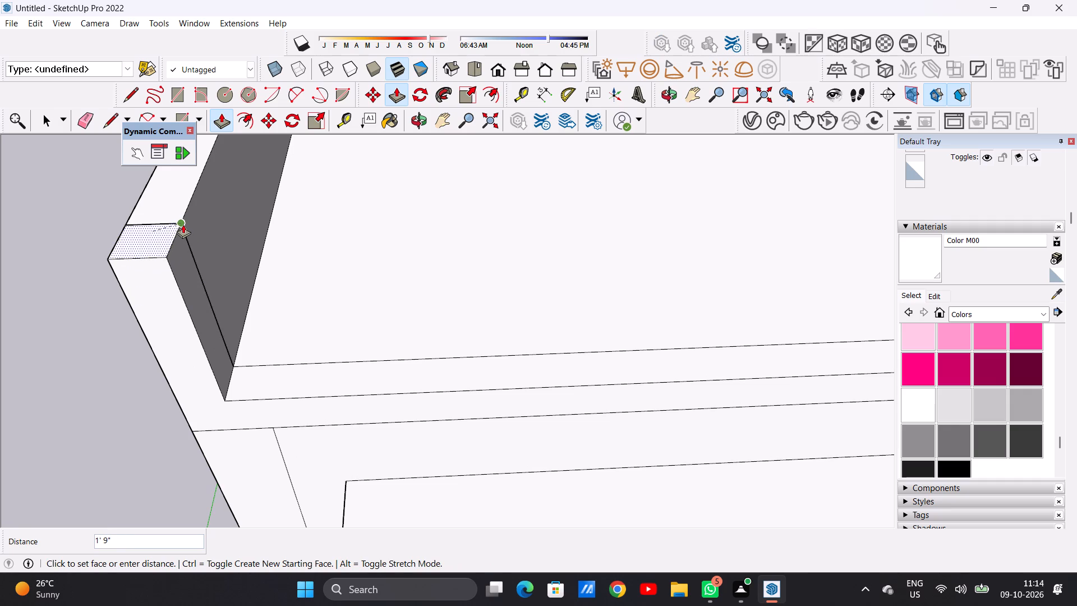
{"action": "left_click", "coordinate": [183, 224]}
{"action": "key", "text": "space"}
Examine the parapet around the lower tower's roof, its open front and its junction with the central block.
{"action": "scroll", "coordinate": [334, 362], "scroll_direction": "down", "scroll_amount": 8}
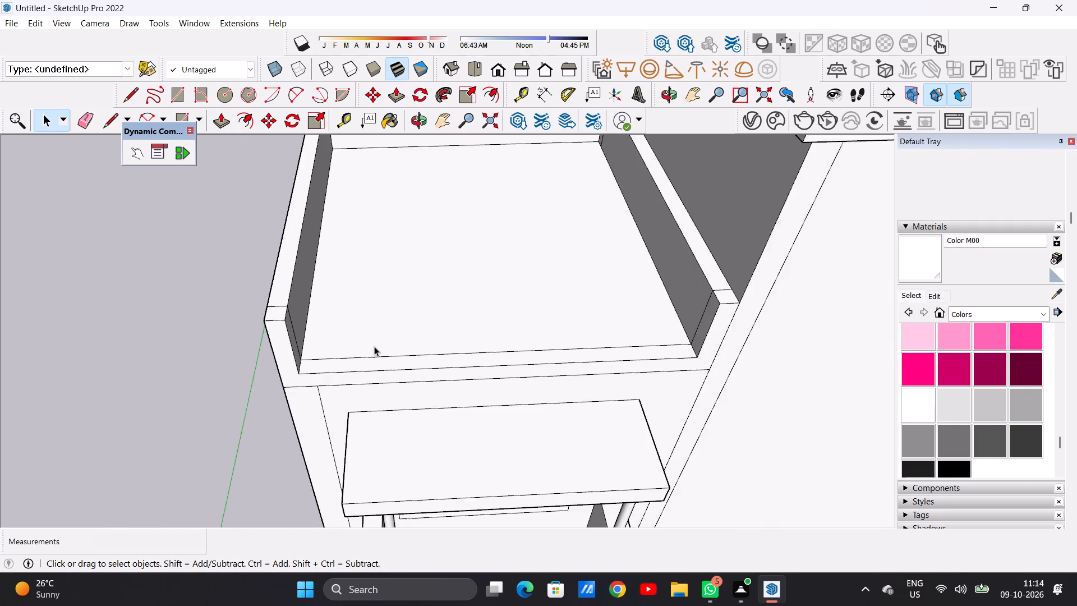
{"action": "scroll", "coordinate": [374, 346], "scroll_direction": "down", "scroll_amount": 10}
{"action": "middle_click_drag", "start_coordinate": [408, 366], "coordinate": [348, 242]}
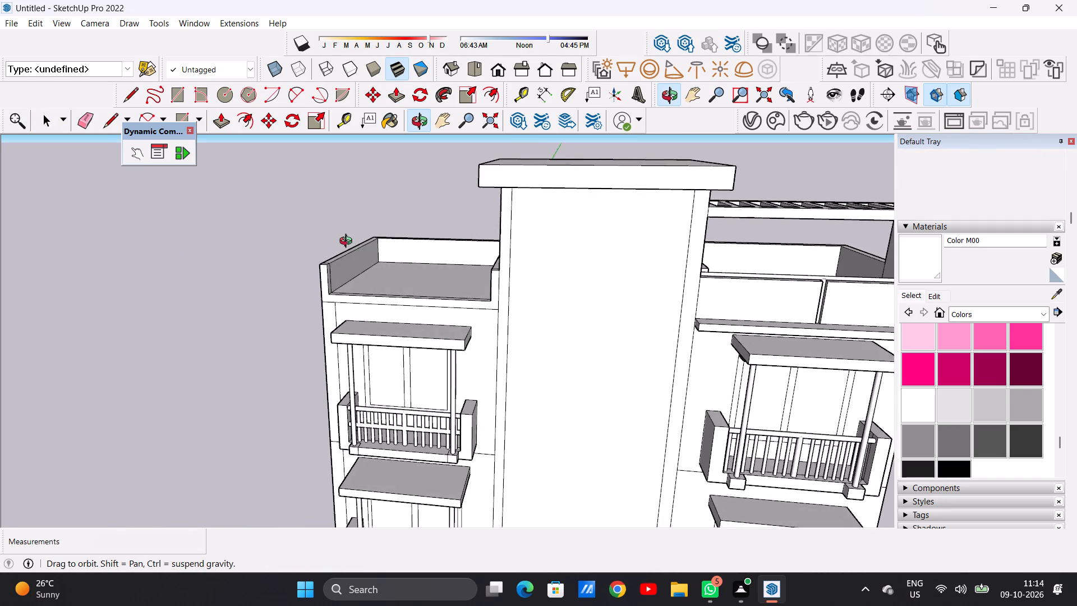
{"action": "middle_click_drag", "start_coordinate": [348, 242], "coordinate": [512, 252]}
{"action": "scroll", "coordinate": [545, 273], "scroll_direction": "up", "scroll_amount": 7}
{"action": "scroll", "coordinate": [528, 296], "scroll_direction": "down", "scroll_amount": 1}
{"action": "scroll", "coordinate": [528, 297], "scroll_direction": "up", "scroll_amount": 5}
{"action": "scroll", "coordinate": [357, 381], "scroll_direction": "down", "scroll_amount": 10}
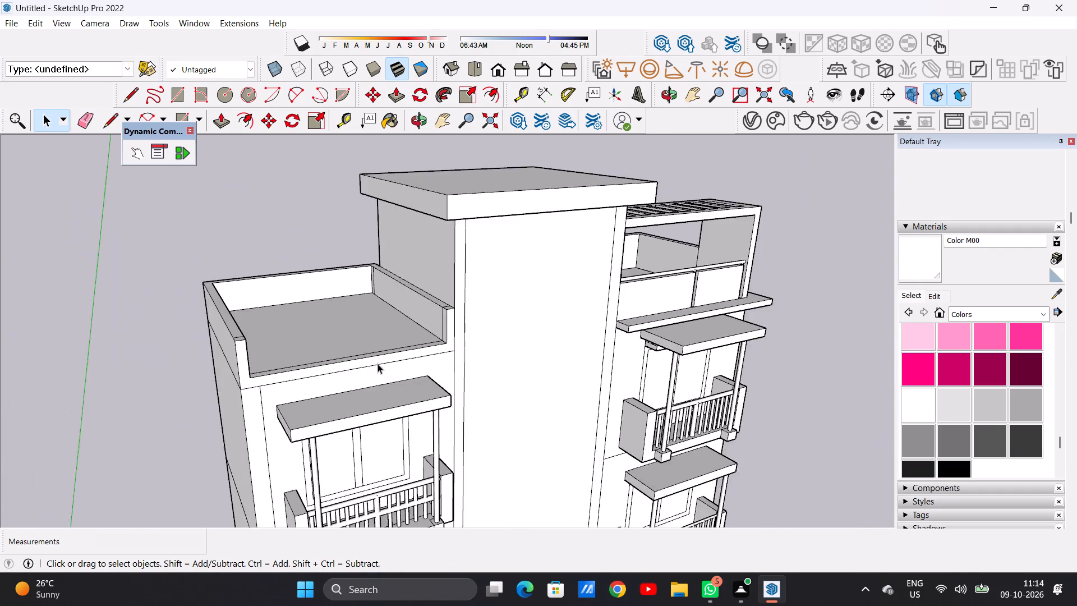
{"action": "scroll", "coordinate": [378, 364], "scroll_direction": "down", "scroll_amount": 5}
{"action": "middle_click_drag", "start_coordinate": [379, 357], "coordinate": [480, 330]}
{"action": "scroll", "coordinate": [480, 330], "scroll_direction": "up", "scroll_amount": 7}
{"action": "scroll", "coordinate": [417, 343], "scroll_direction": "up", "scroll_amount": 2}
{"action": "scroll", "coordinate": [417, 340], "scroll_direction": "down", "scroll_amount": 1}
{"action": "scroll", "coordinate": [417, 340], "scroll_direction": "up", "scroll_amount": 1}
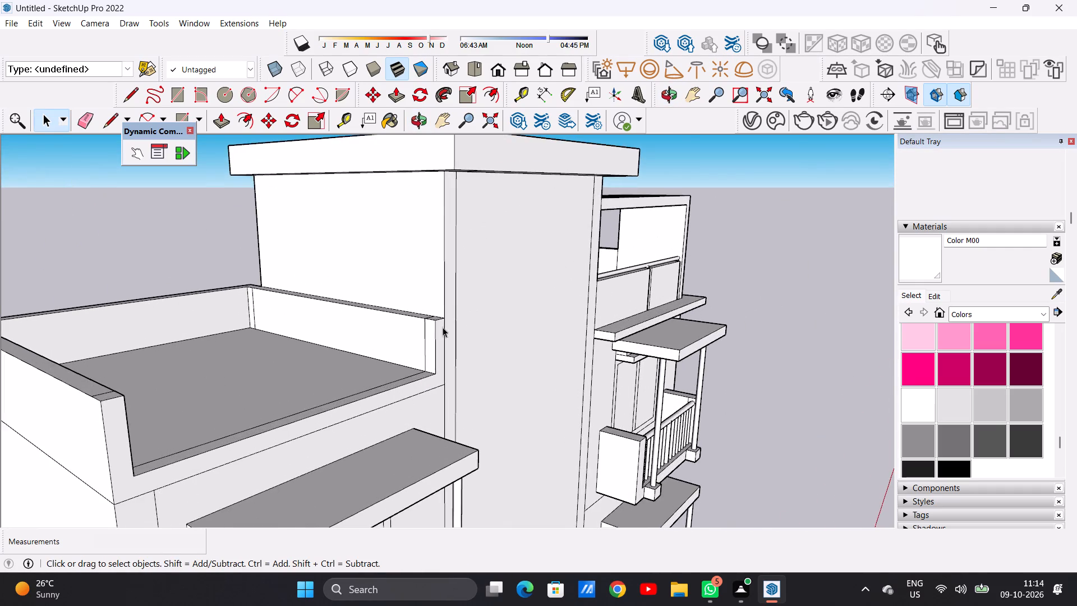
{"action": "scroll", "coordinate": [440, 325], "scroll_direction": "up", "scroll_amount": 9}
{"action": "middle_click_drag", "start_coordinate": [429, 338], "coordinate": [453, 338]}
{"action": "scroll", "coordinate": [460, 339], "scroll_direction": "up", "scroll_amount": 1}
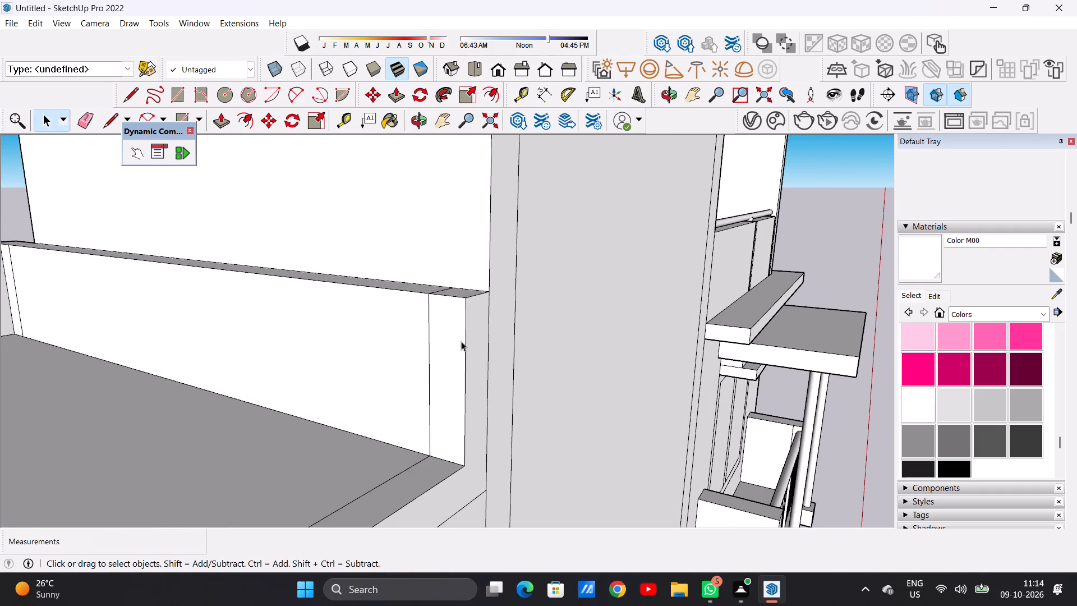
{"action": "scroll", "coordinate": [455, 349], "scroll_direction": "down", "scroll_amount": 4}
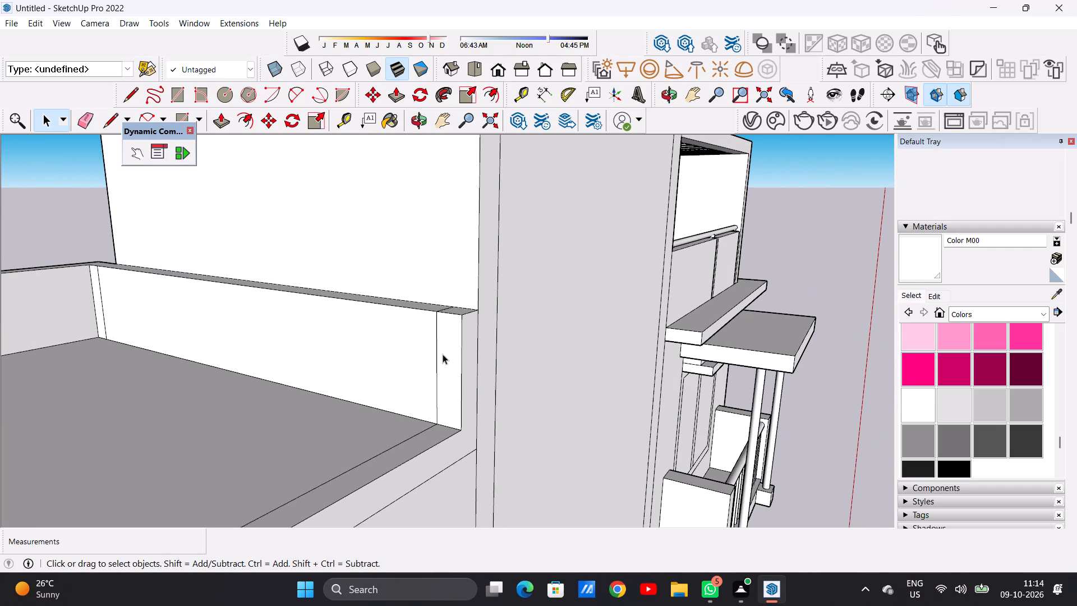
{"action": "scroll", "coordinate": [441, 362], "scroll_direction": "down", "scroll_amount": 10}
{"action": "scroll", "coordinate": [438, 362], "scroll_direction": "up", "scroll_amount": 1}
{"action": "scroll", "coordinate": [438, 360], "scroll_direction": "down", "scroll_amount": 1}
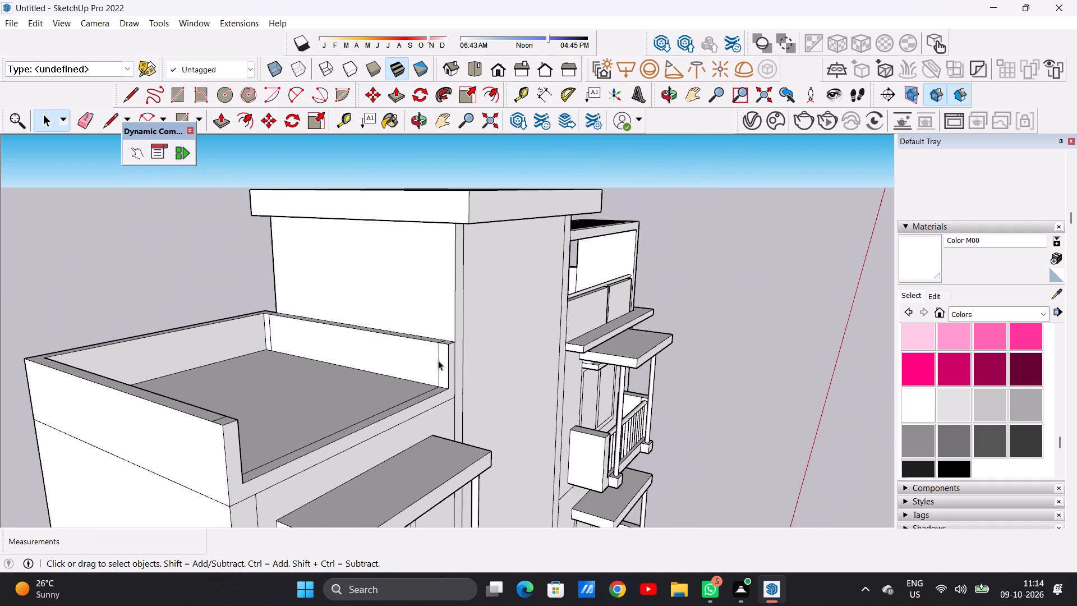
{"action": "scroll", "coordinate": [447, 374], "scroll_direction": "up", "scroll_amount": 5}
{"action": "middle_click_drag", "start_coordinate": [435, 388], "coordinate": [426, 388]}
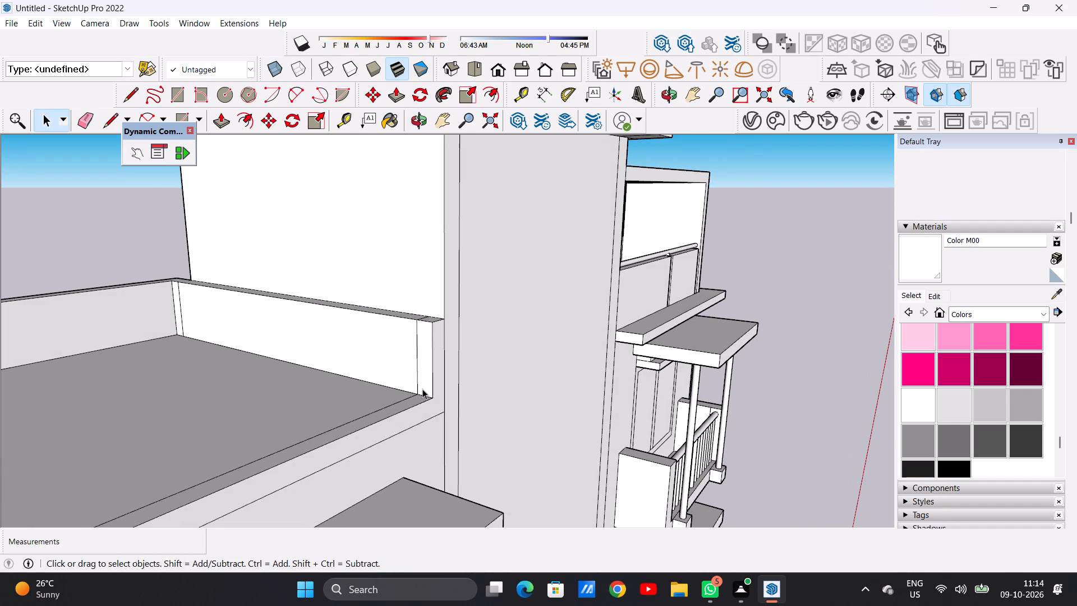
{"action": "scroll", "coordinate": [422, 389], "scroll_direction": "down", "scroll_amount": 4}
{"action": "middle_click_drag", "start_coordinate": [422, 389], "coordinate": [415, 401]}
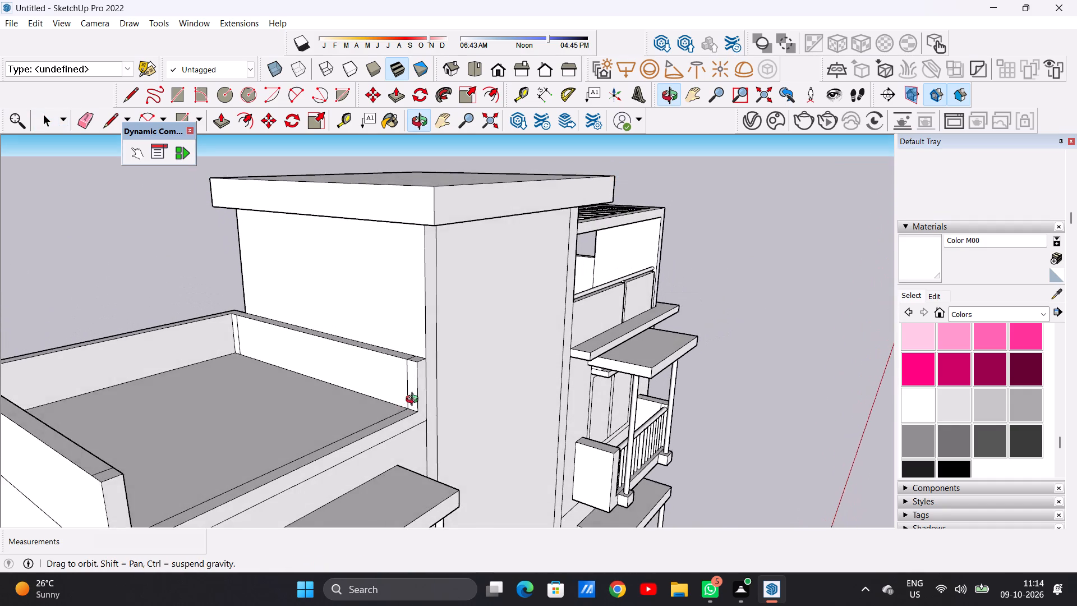
{"action": "middle_click_drag", "start_coordinate": [415, 401], "coordinate": [405, 411]}
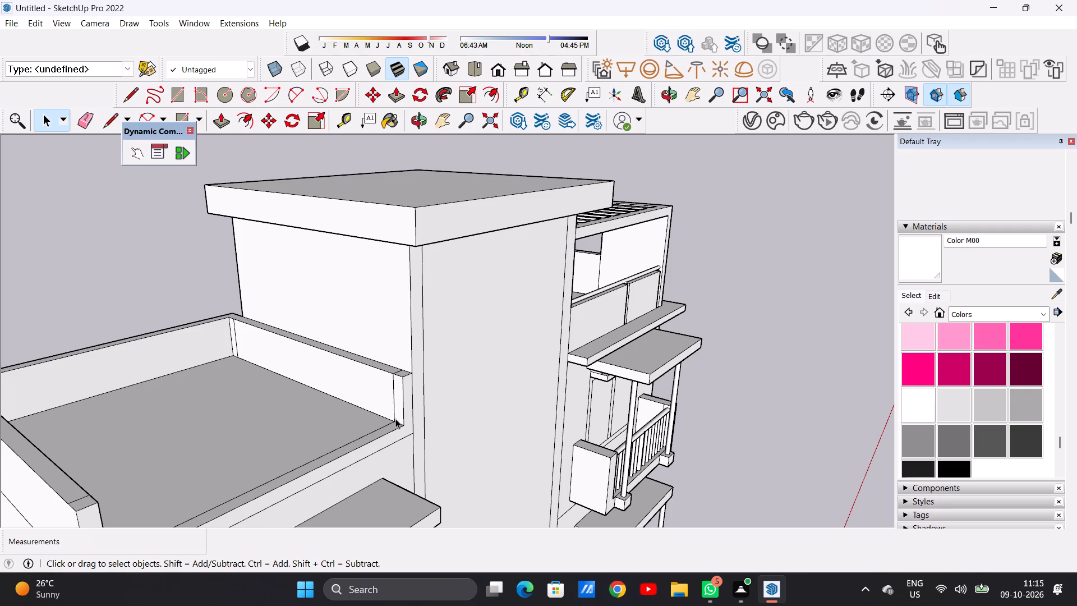
{"action": "scroll", "coordinate": [398, 407], "scroll_direction": "down", "scroll_amount": 9}
{"action": "scroll", "coordinate": [294, 475], "scroll_direction": "up", "scroll_amount": 6}
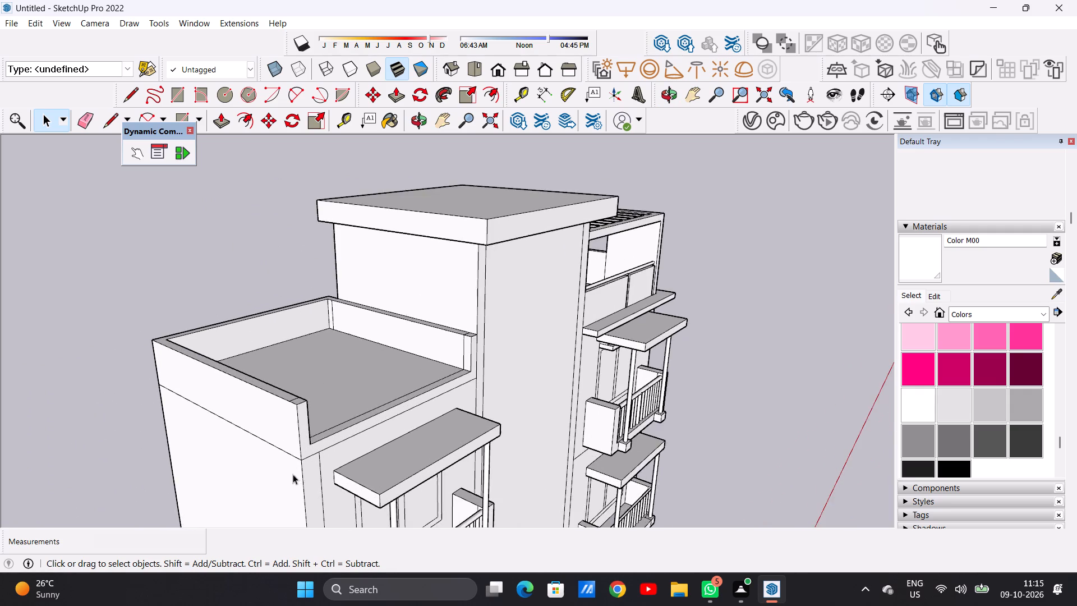
{"action": "scroll", "coordinate": [297, 458], "scroll_direction": "up", "scroll_amount": 5}
{"action": "scroll", "coordinate": [337, 433], "scroll_direction": "down", "scroll_amount": 4}
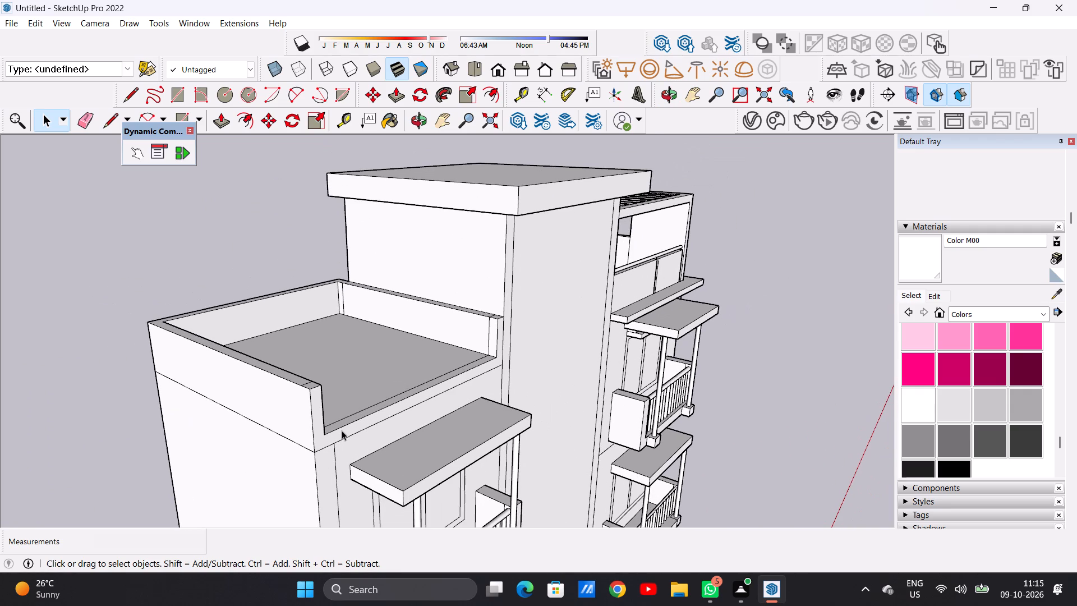
{"action": "scroll", "coordinate": [381, 406], "scroll_direction": "down", "scroll_amount": 1}
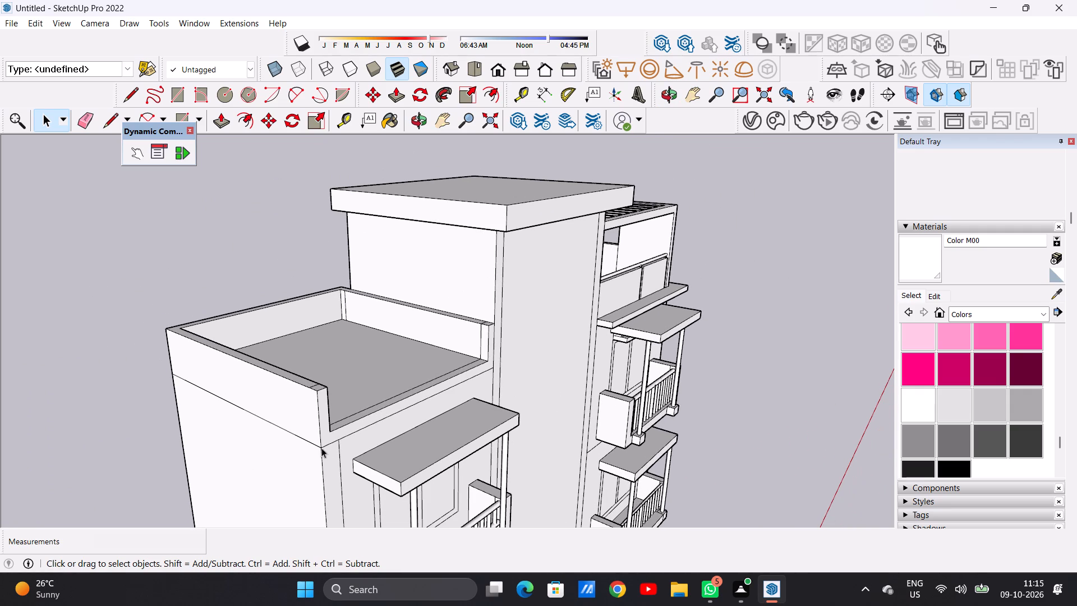
Draw a line about 10' 9" long across the tower's outer side wall, just above the existing seam, from front edge to rear edge.
{"action": "scroll", "coordinate": [307, 443], "scroll_direction": "up", "scroll_amount": 14}
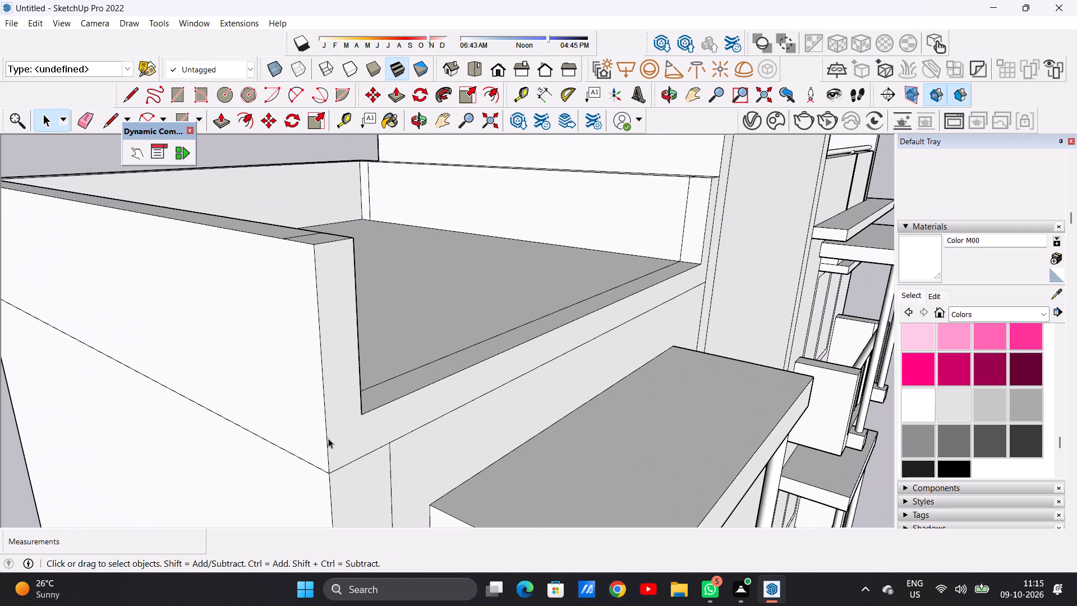
{"action": "key", "text": "l"}
{"action": "scroll", "coordinate": [326, 410], "scroll_direction": "down", "scroll_amount": 8}
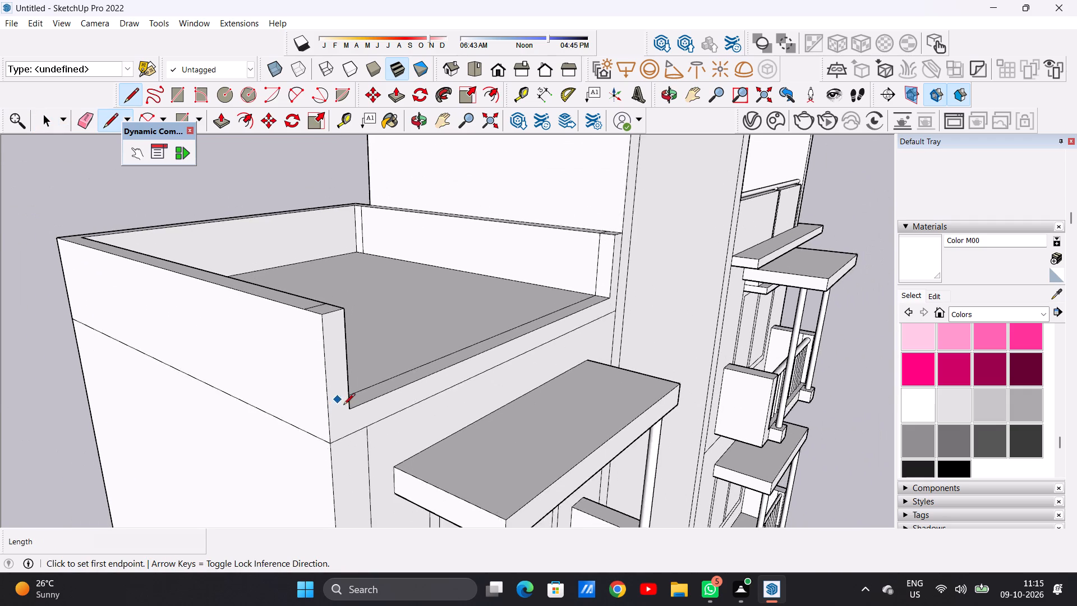
{"action": "scroll", "coordinate": [346, 403], "scroll_direction": "down", "scroll_amount": 3}
{"action": "middle_click_drag", "start_coordinate": [302, 444], "coordinate": [365, 393]}
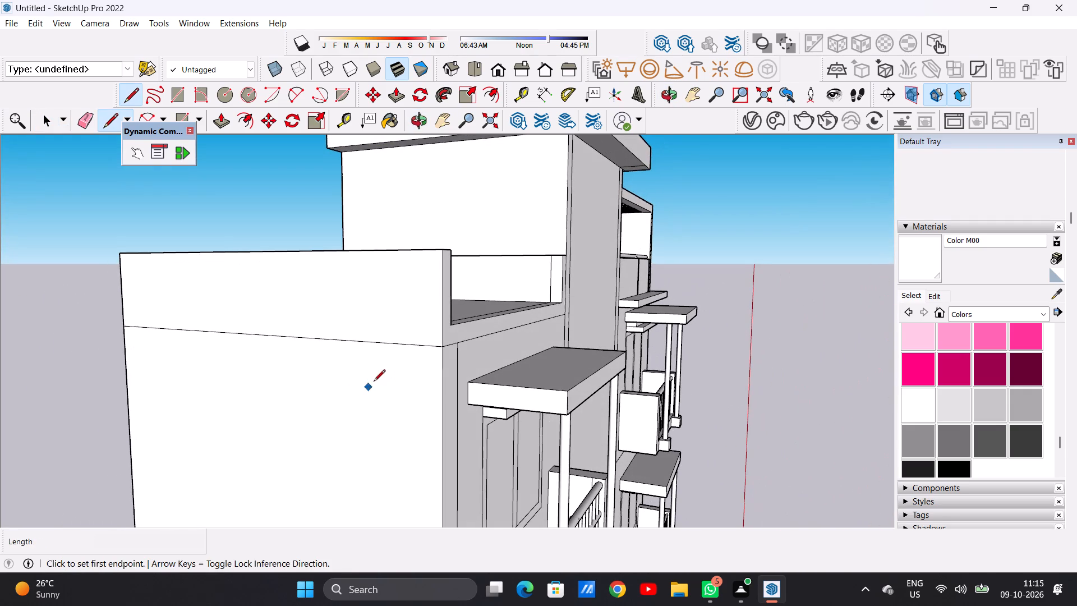
{"action": "scroll", "coordinate": [447, 323], "scroll_direction": "up", "scroll_amount": 5}
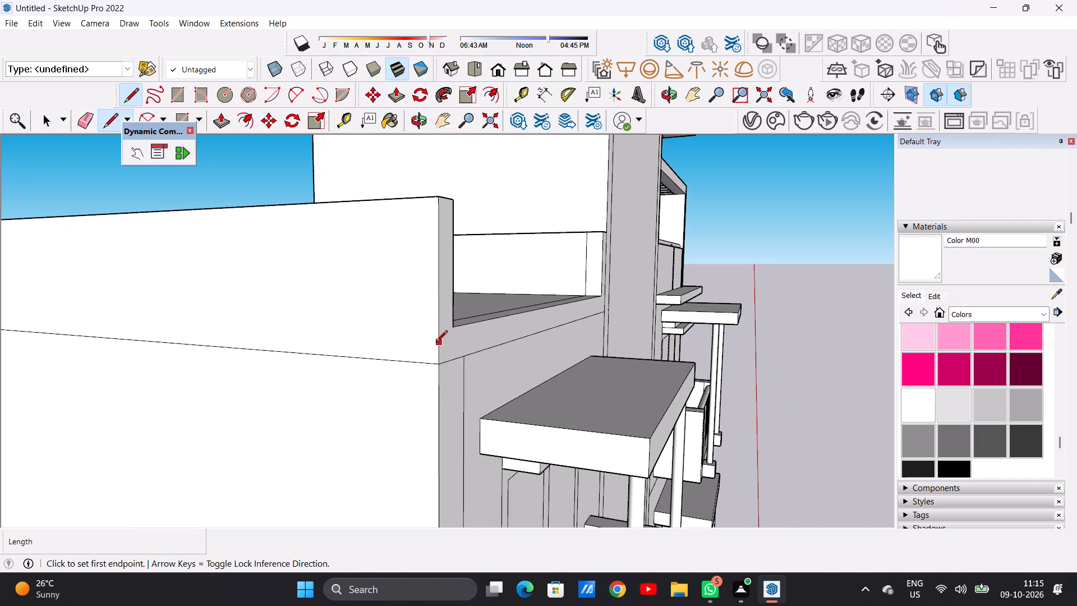
{"action": "left_click", "coordinate": [436, 343]}
{"action": "scroll", "coordinate": [392, 345], "scroll_direction": "down", "scroll_amount": 8}
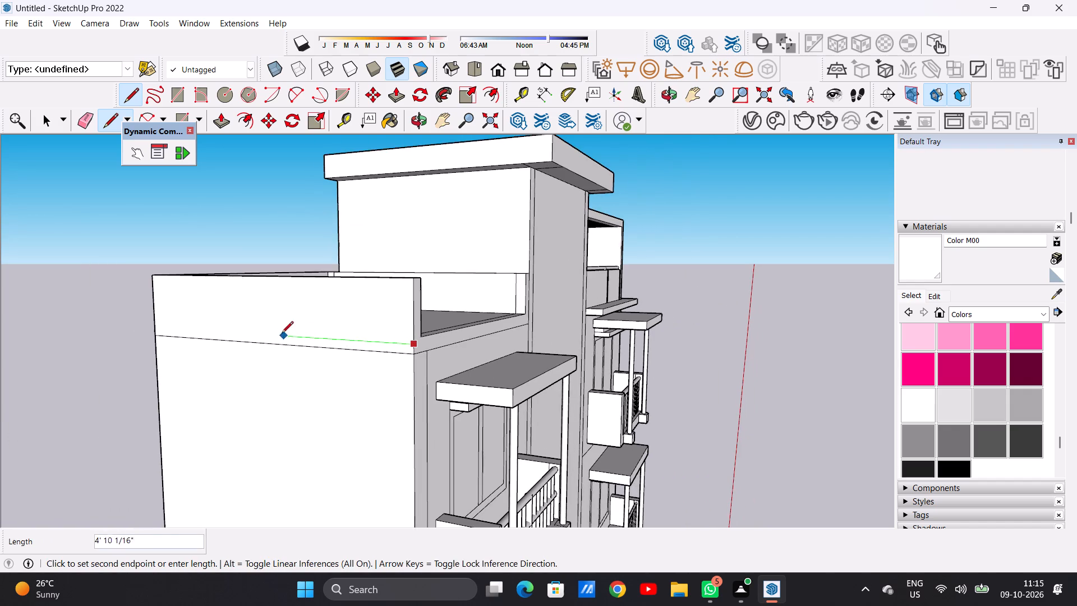
{"action": "scroll", "coordinate": [275, 332], "scroll_direction": "up", "scroll_amount": 10}
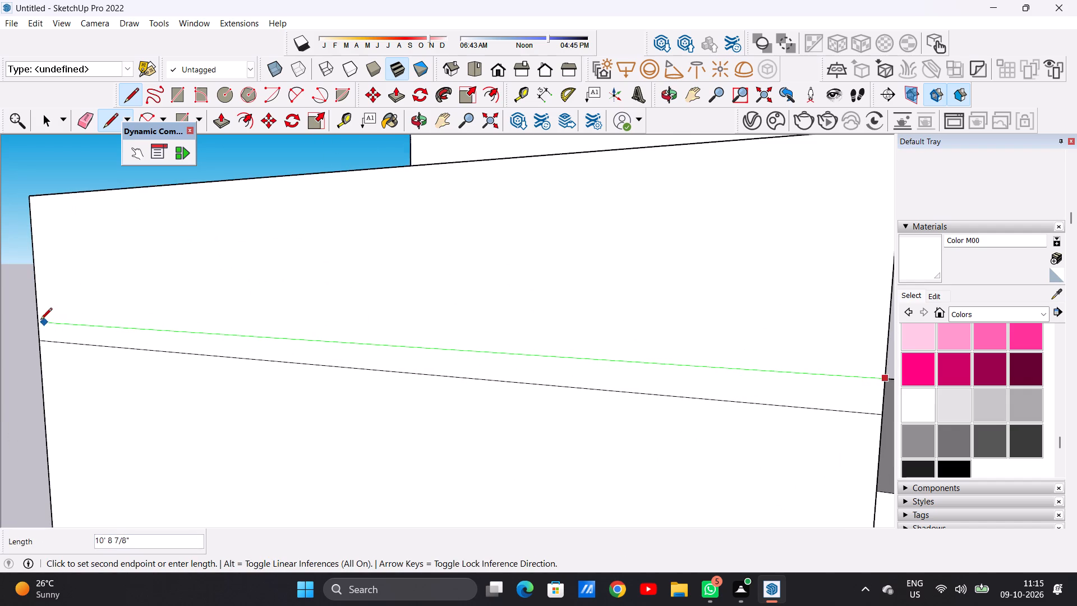
{"action": "left_click", "coordinate": [40, 320]}
{"action": "key", "text": "space"}
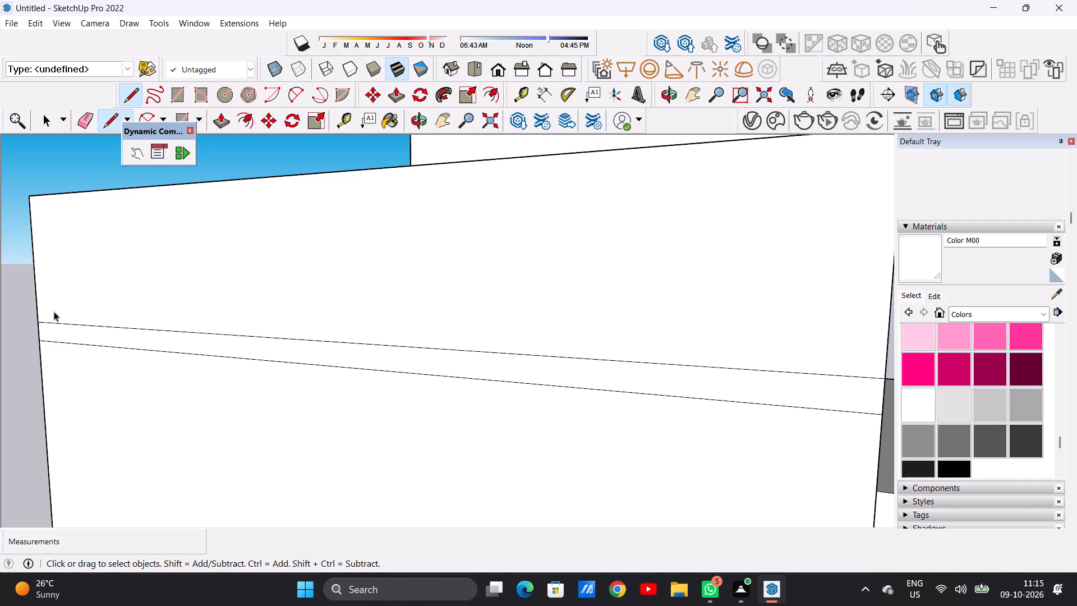
Pull the narrow strip between the two lines on the outer side wall outward about 1' to form a ledge.
{"action": "scroll", "coordinate": [189, 355], "scroll_direction": "down", "scroll_amount": 11}
{"action": "scroll", "coordinate": [335, 355], "scroll_direction": "up", "scroll_amount": 6}
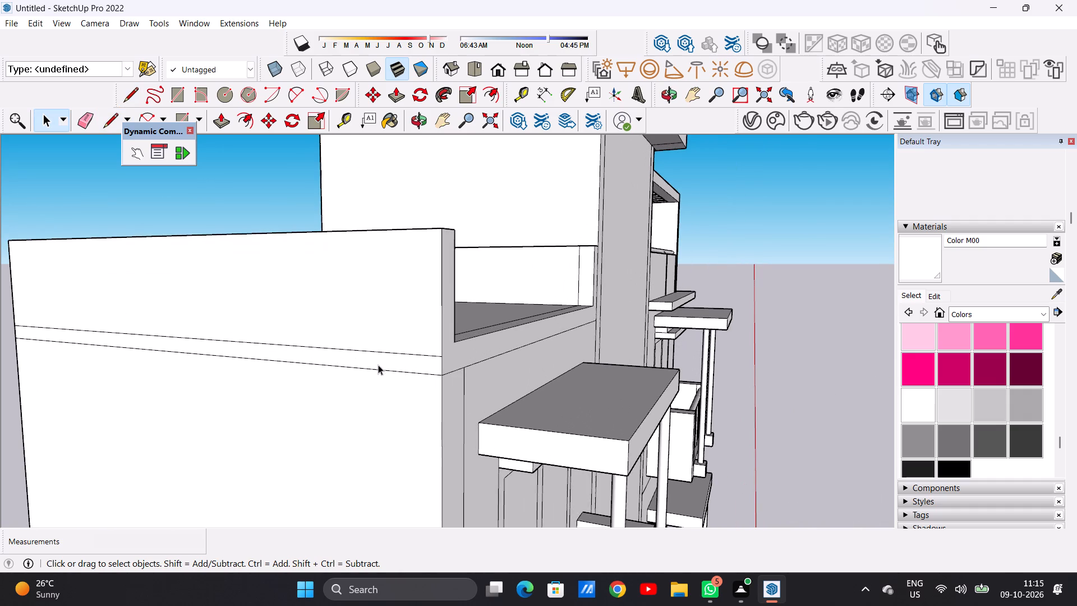
{"action": "key", "text": "p"}
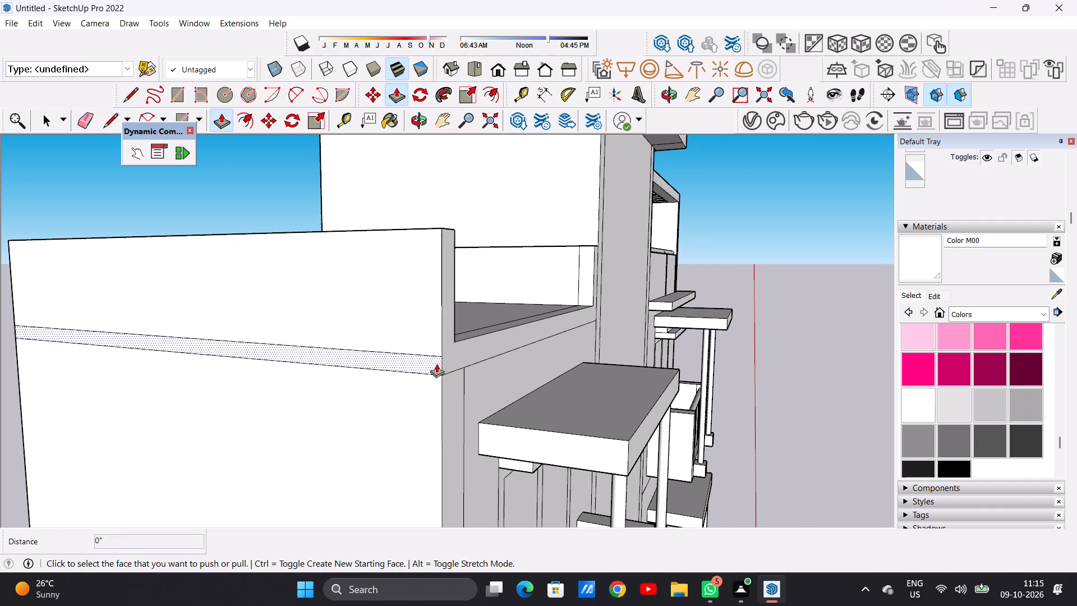
{"action": "left_click", "coordinate": [436, 364]}
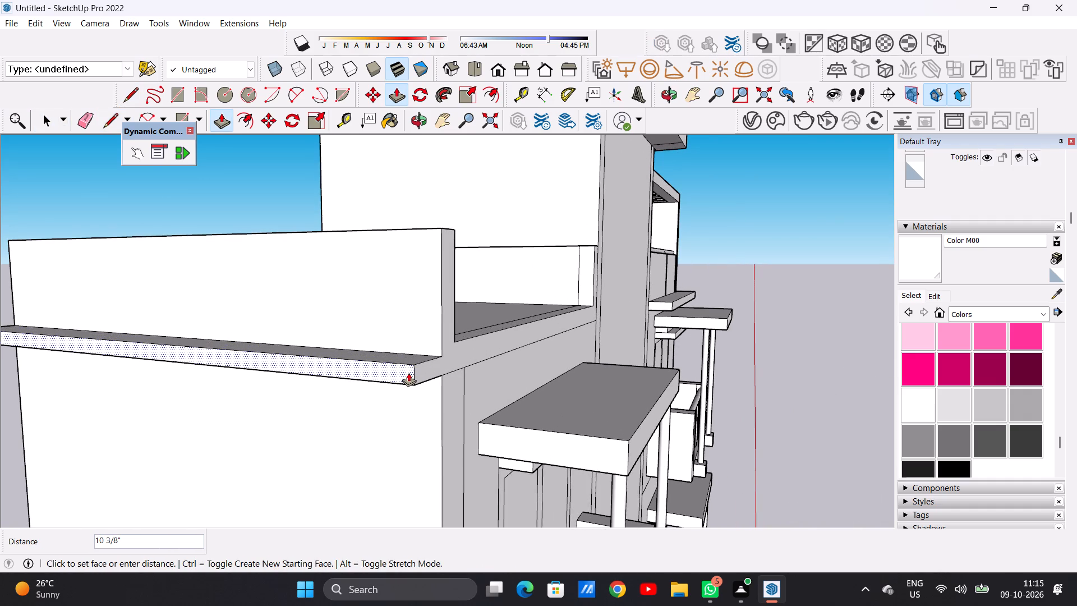
{"action": "left_click", "coordinate": [400, 375]}
{"action": "key", "text": "space"}
Examine the side ledge and the parapet's open front from the front, above and the central block side.
{"action": "scroll", "coordinate": [438, 332], "scroll_direction": "down", "scroll_amount": 11}
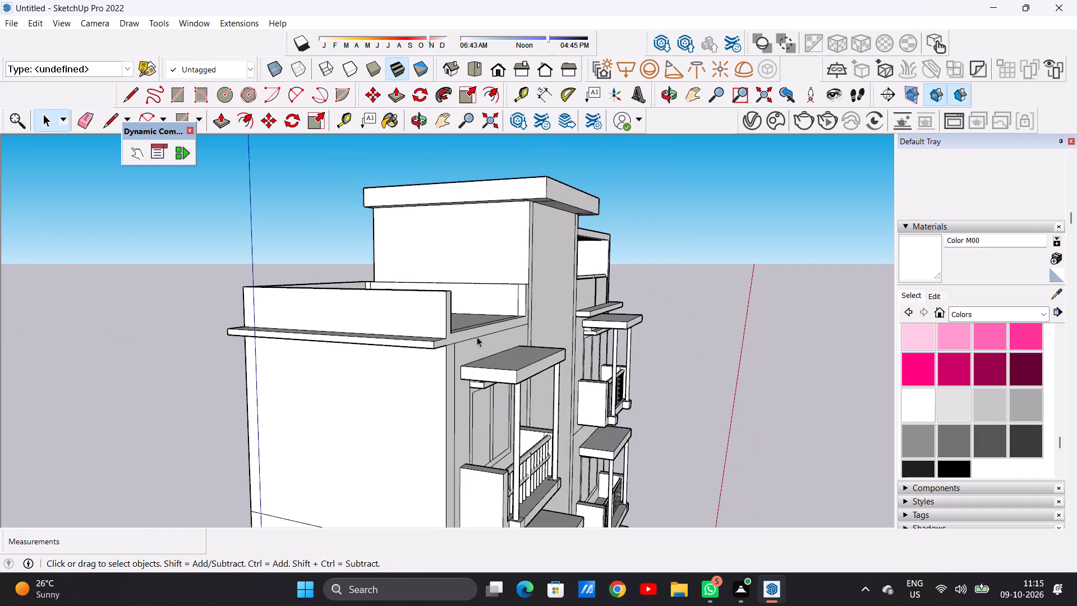
{"action": "middle_click_drag", "start_coordinate": [441, 342], "coordinate": [228, 348]}
{"action": "scroll", "coordinate": [397, 325], "scroll_direction": "up", "scroll_amount": 4}
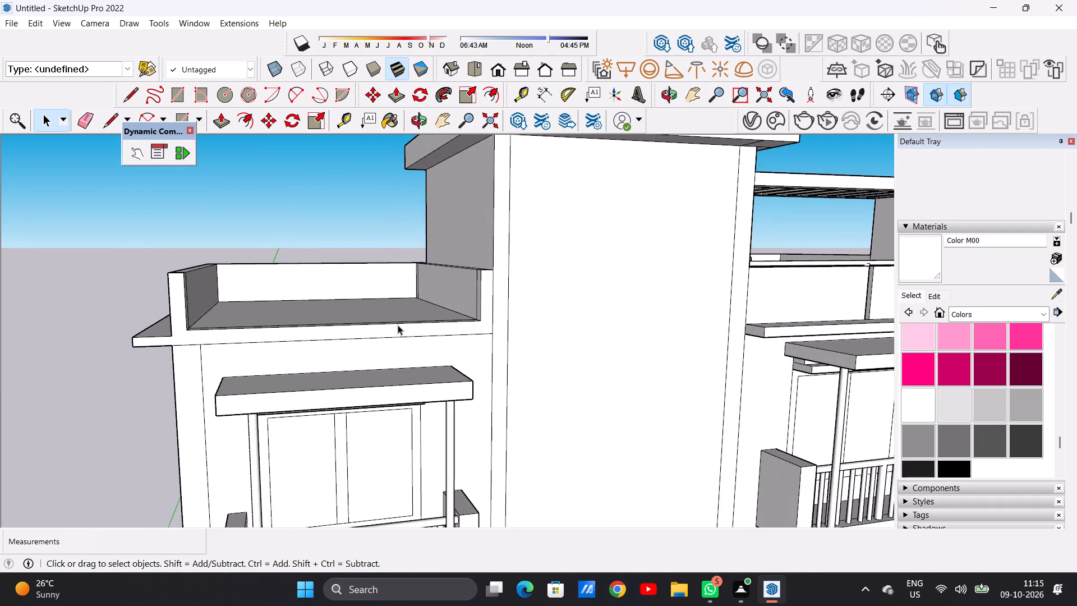
{"action": "middle_click_drag", "start_coordinate": [399, 325], "coordinate": [471, 379]}
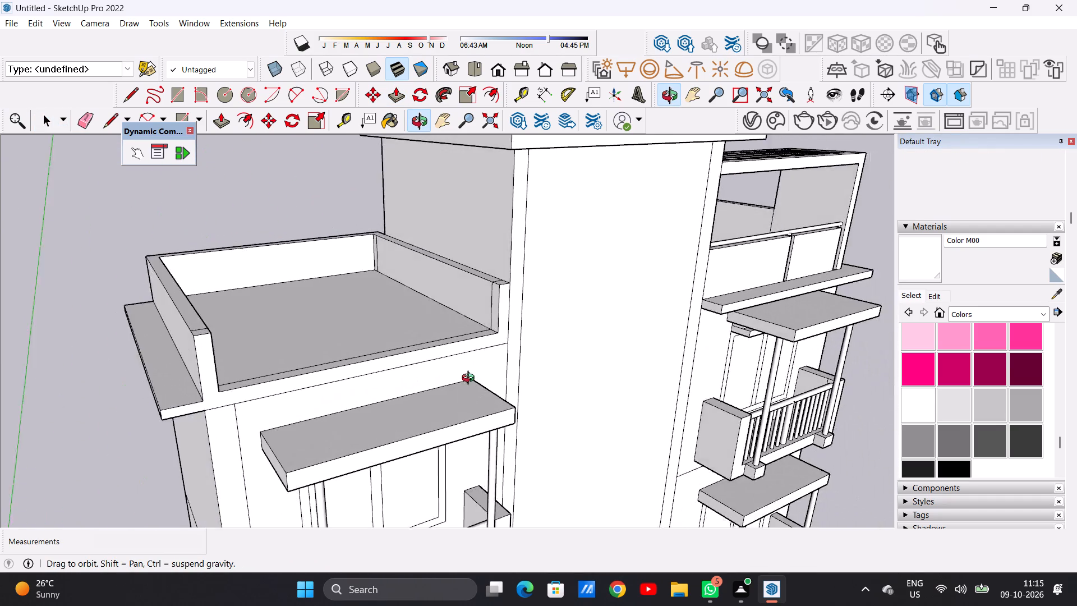
{"action": "middle_click_drag", "start_coordinate": [471, 379], "coordinate": [503, 406]}
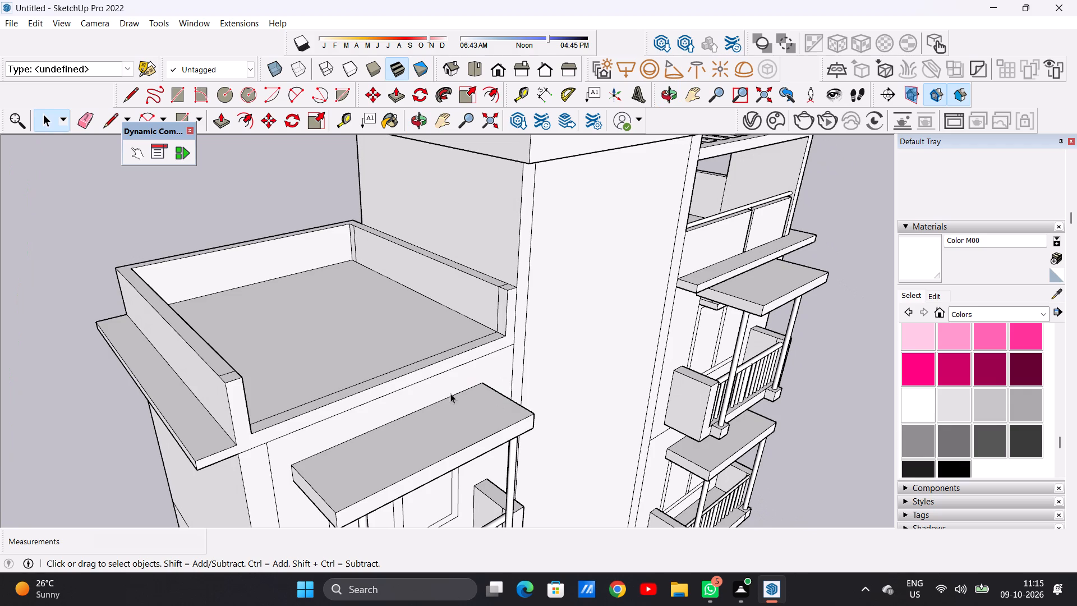
{"action": "middle_click_drag", "start_coordinate": [372, 412], "coordinate": [283, 475]}
{"action": "scroll", "coordinate": [98, 474], "scroll_direction": "up", "scroll_amount": 5}
{"action": "middle_click_drag", "start_coordinate": [208, 471], "coordinate": [131, 497]}
{"action": "scroll", "coordinate": [130, 418], "scroll_direction": "up", "scroll_amount": 6}
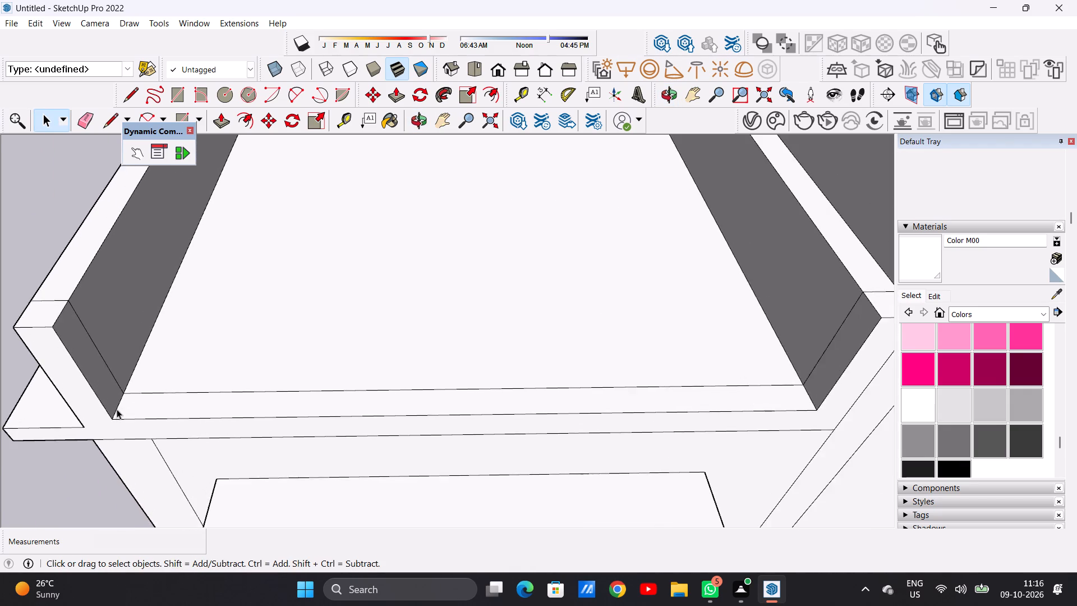
{"action": "middle_click_drag", "start_coordinate": [117, 409], "coordinate": [146, 439]}
{"action": "scroll", "coordinate": [202, 437], "scroll_direction": "down", "scroll_amount": 8}
{"action": "middle_click_drag", "start_coordinate": [311, 437], "coordinate": [420, 403]}
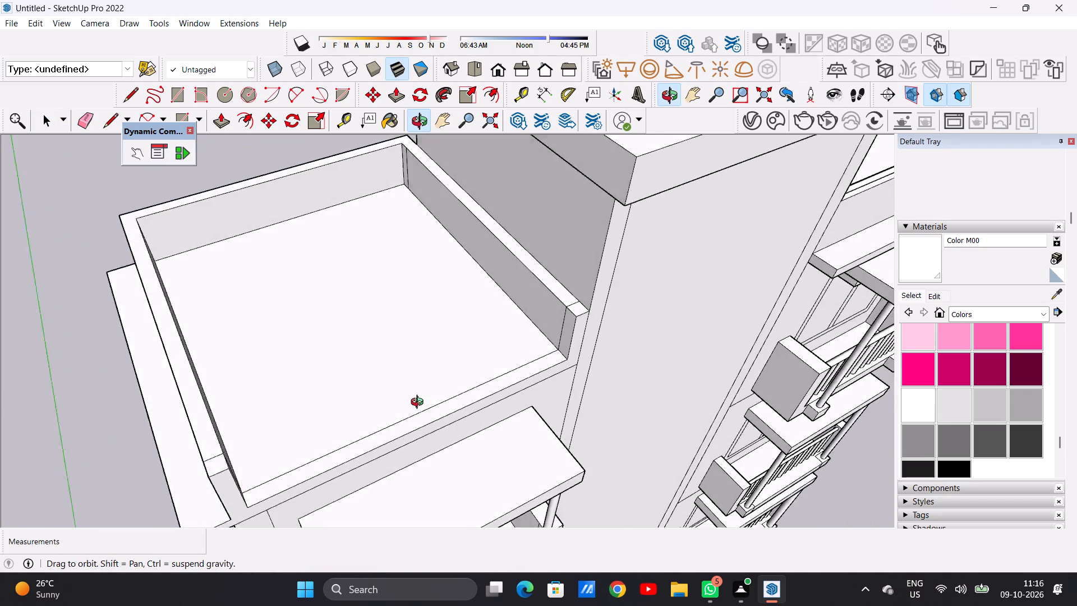
{"action": "middle_click_drag", "start_coordinate": [420, 403], "coordinate": [431, 371]}
{"action": "scroll", "coordinate": [409, 380], "scroll_direction": "down", "scroll_amount": 4}
{"action": "scroll", "coordinate": [537, 330], "scroll_direction": "up", "scroll_amount": 6}
{"action": "middle_click_drag", "start_coordinate": [517, 328], "coordinate": [550, 262]}
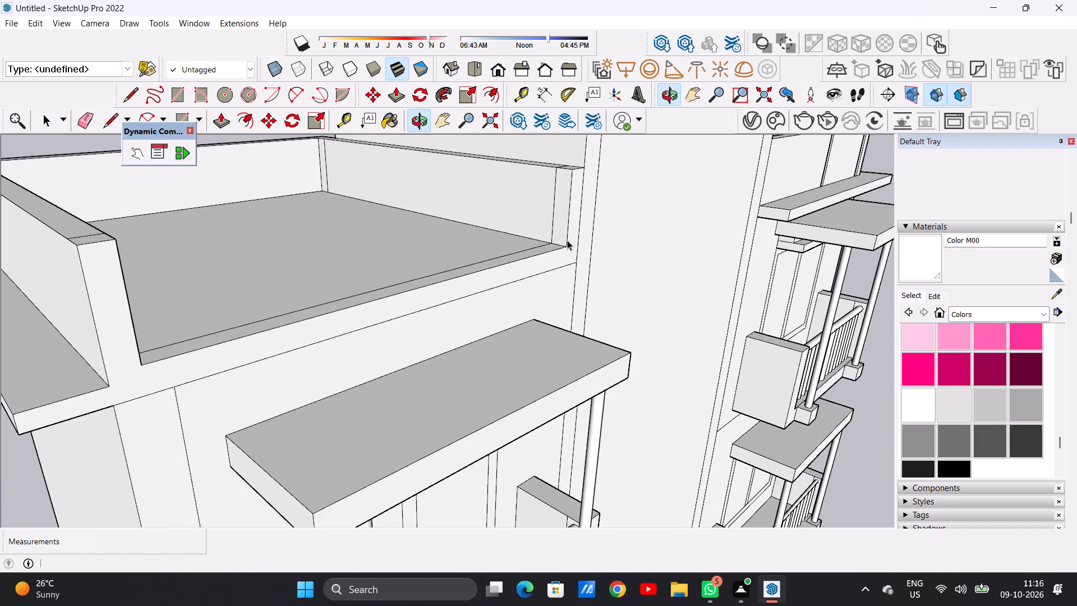
{"action": "scroll", "coordinate": [505, 319], "scroll_direction": "down", "scroll_amount": 9}
Draw a circle of about 1 1/16" radius near the top front end of the inner parapet face beside the central block.
{"action": "scroll", "coordinate": [496, 277], "scroll_direction": "up", "scroll_amount": 20}
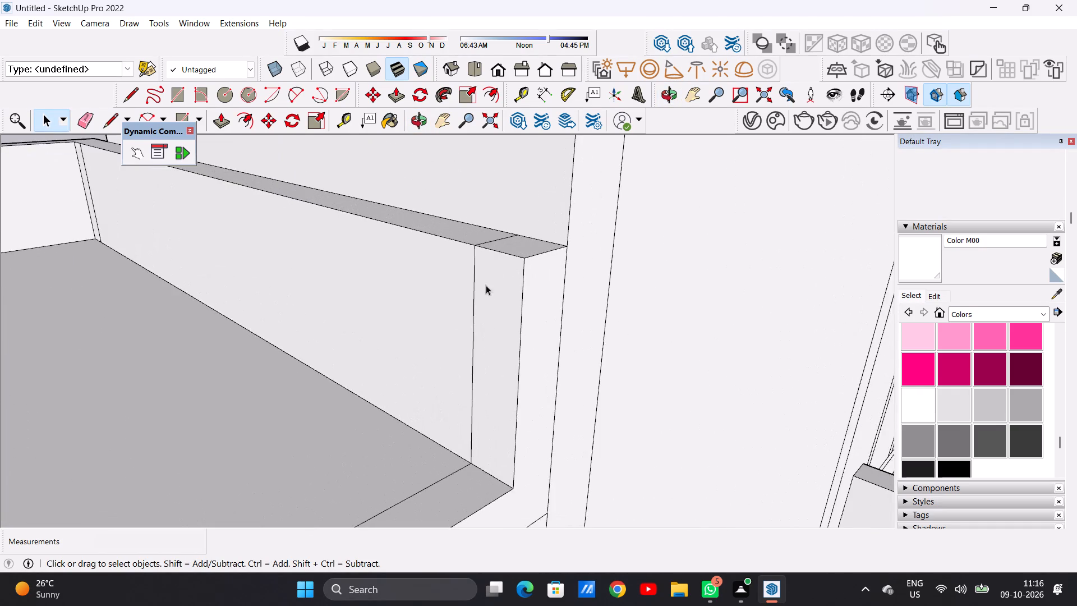
{"action": "middle_click_drag", "start_coordinate": [486, 285], "coordinate": [560, 261]}
{"action": "key", "text": "c"}
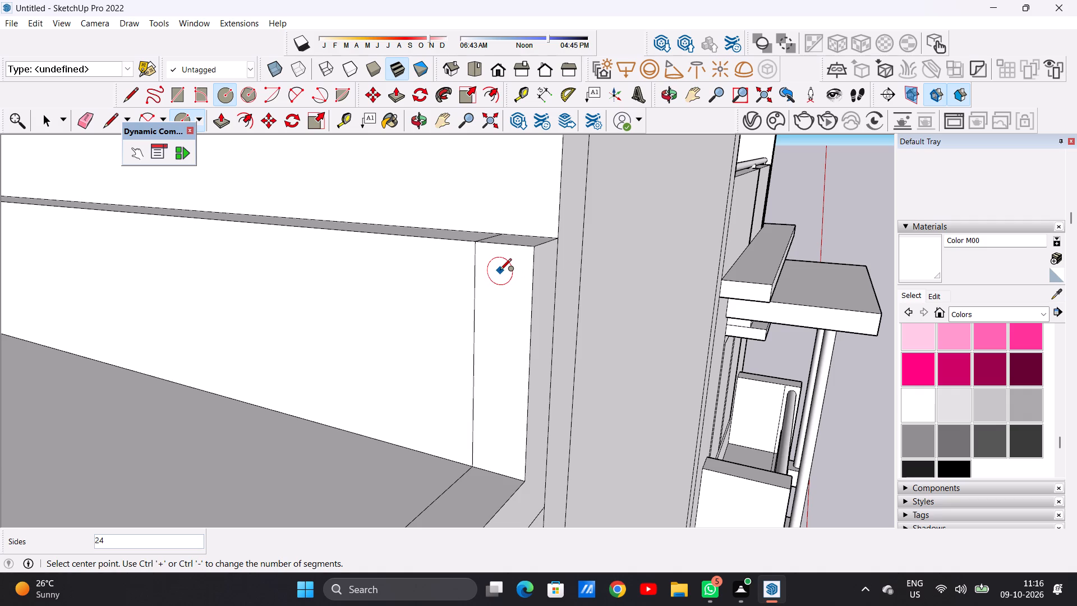
{"action": "left_click", "coordinate": [501, 275]}
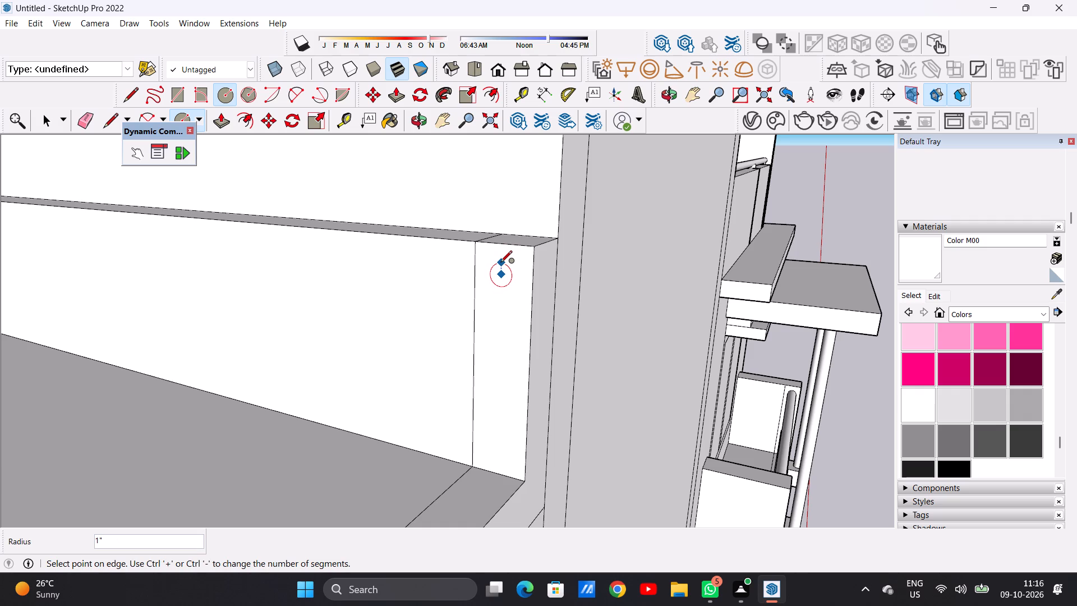
{"action": "left_click", "coordinate": [501, 262]}
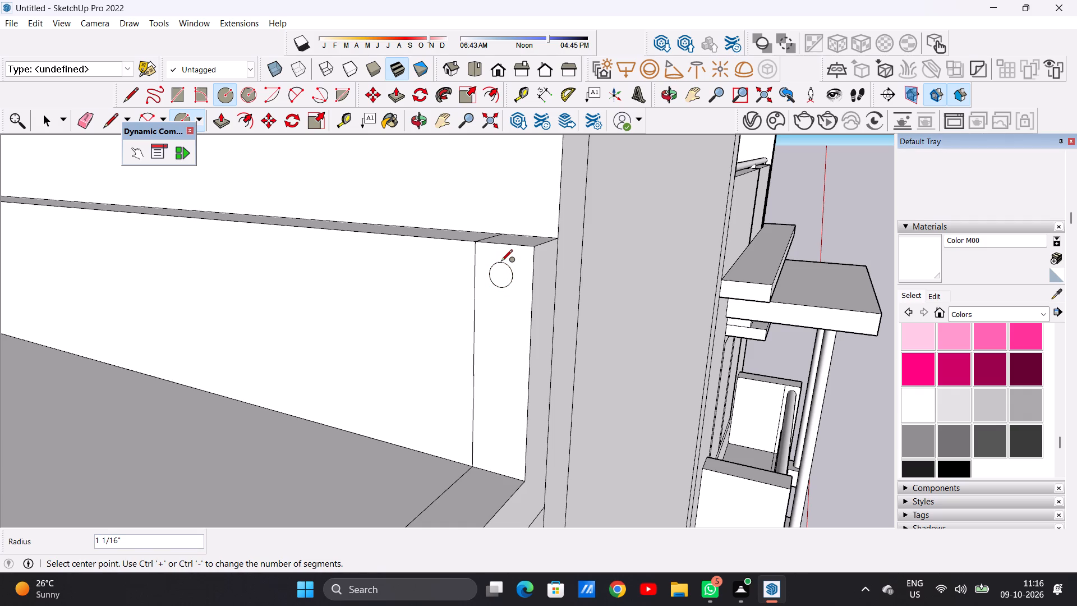
{"action": "key", "text": "space"}
Extrude the circle about 9' 5 7/16" across the parapet's open front to the opposite parapet wall, forming a handrail.
{"action": "type", "text": "P"}
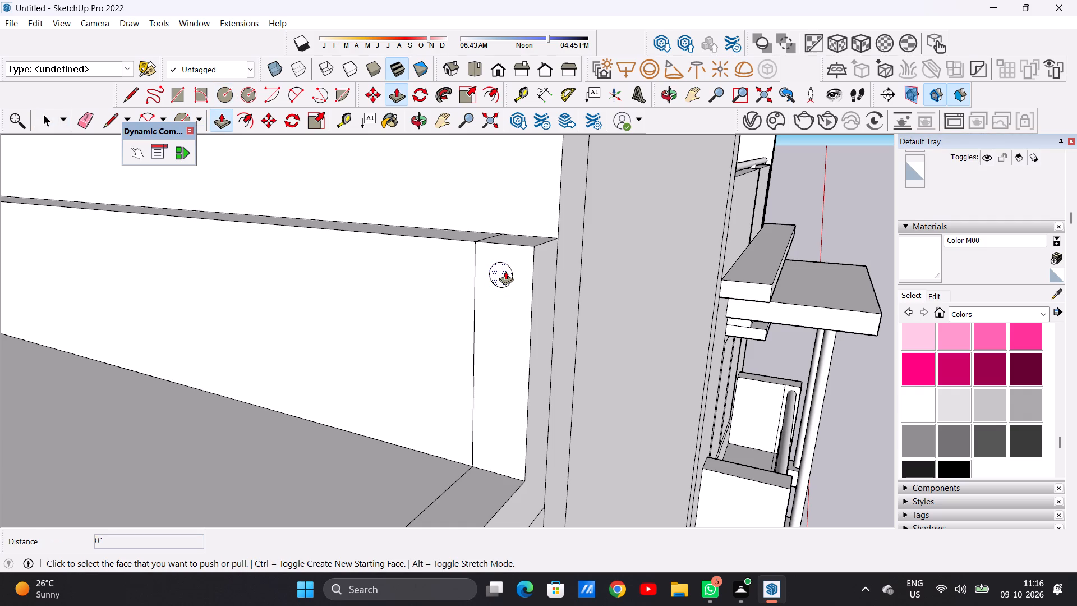
{"action": "left_click", "coordinate": [507, 271]}
{"action": "scroll", "coordinate": [481, 287], "scroll_direction": "down", "scroll_amount": 19}
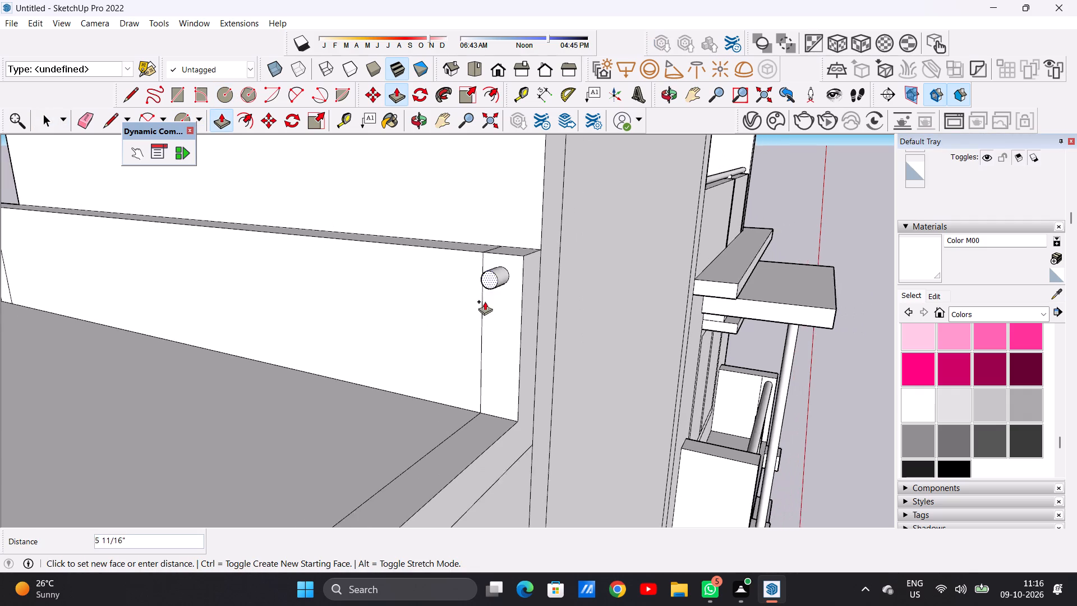
{"action": "scroll", "coordinate": [485, 301], "scroll_direction": "down", "scroll_amount": 20}
{"action": "scroll", "coordinate": [485, 301], "scroll_direction": "down", "scroll_amount": 2}
{"action": "middle_click_drag", "start_coordinate": [454, 296], "coordinate": [371, 318]}
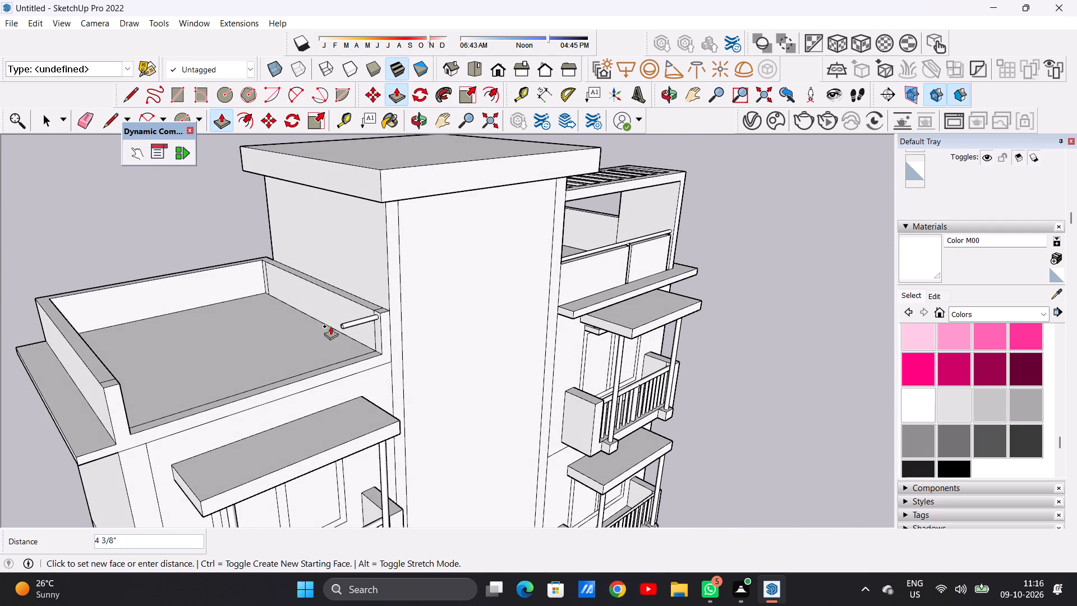
{"action": "middle_click_drag", "start_coordinate": [161, 378], "coordinate": [64, 327]}
{"action": "scroll", "coordinate": [68, 291], "scroll_direction": "up", "scroll_amount": 6}
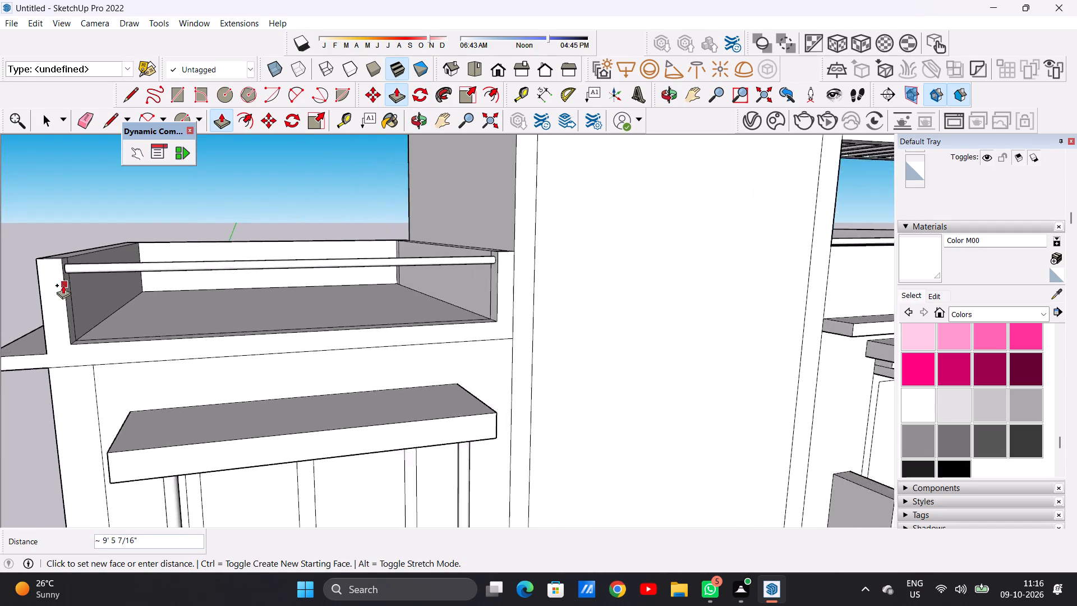
{"action": "scroll", "coordinate": [63, 285], "scroll_direction": "up", "scroll_amount": 16}
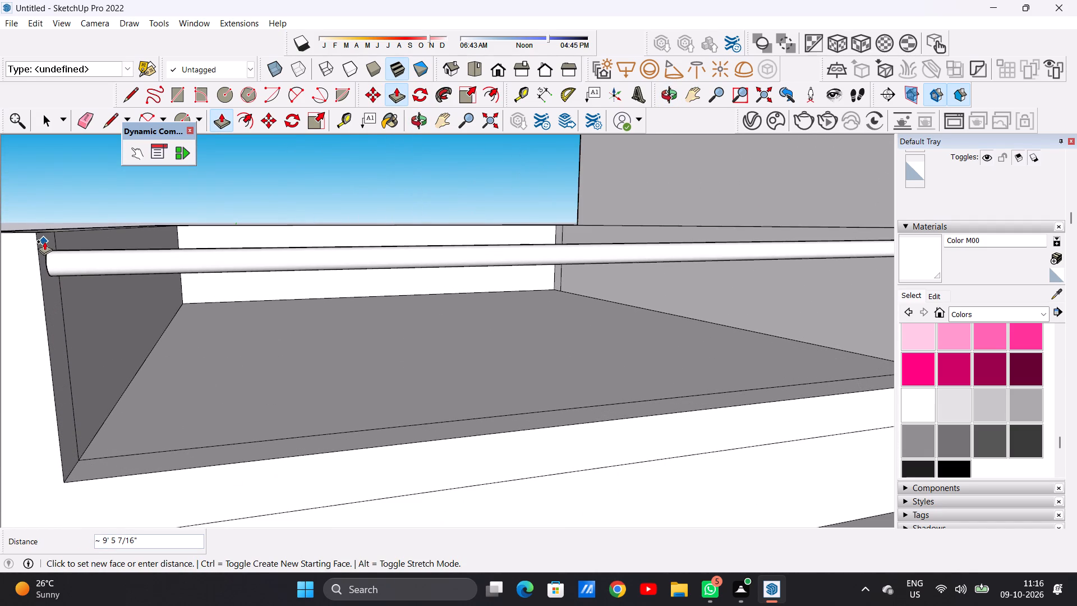
{"action": "left_click", "coordinate": [44, 241]}
{"action": "key", "text": "space"}
Draw a circle of about 1 1/4" radius on the front roof-edge strip, midway along and below the handrail.
{"action": "scroll", "coordinate": [480, 360], "scroll_direction": "down", "scroll_amount": 7}
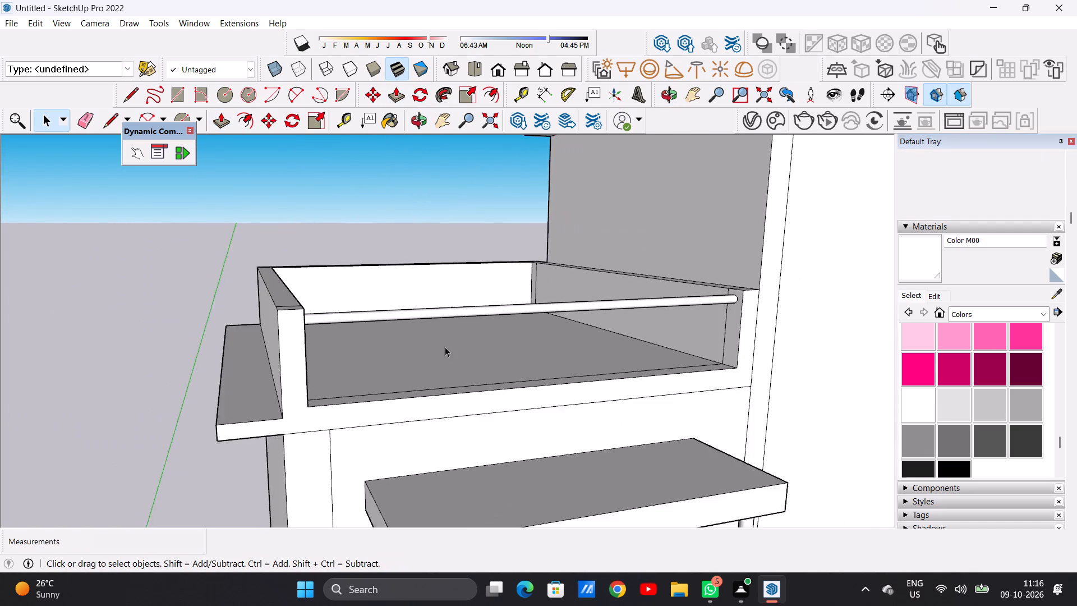
{"action": "scroll", "coordinate": [445, 347], "scroll_direction": "down", "scroll_amount": 7}
{"action": "middle_click_drag", "start_coordinate": [431, 359], "coordinate": [325, 399]}
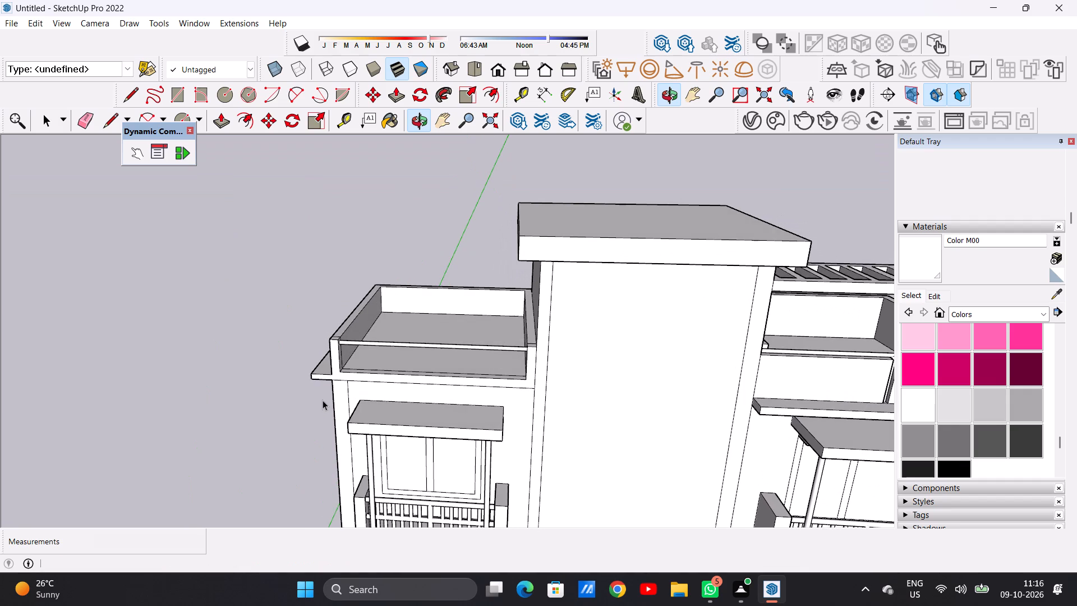
{"action": "scroll", "coordinate": [381, 385], "scroll_direction": "up", "scroll_amount": 5}
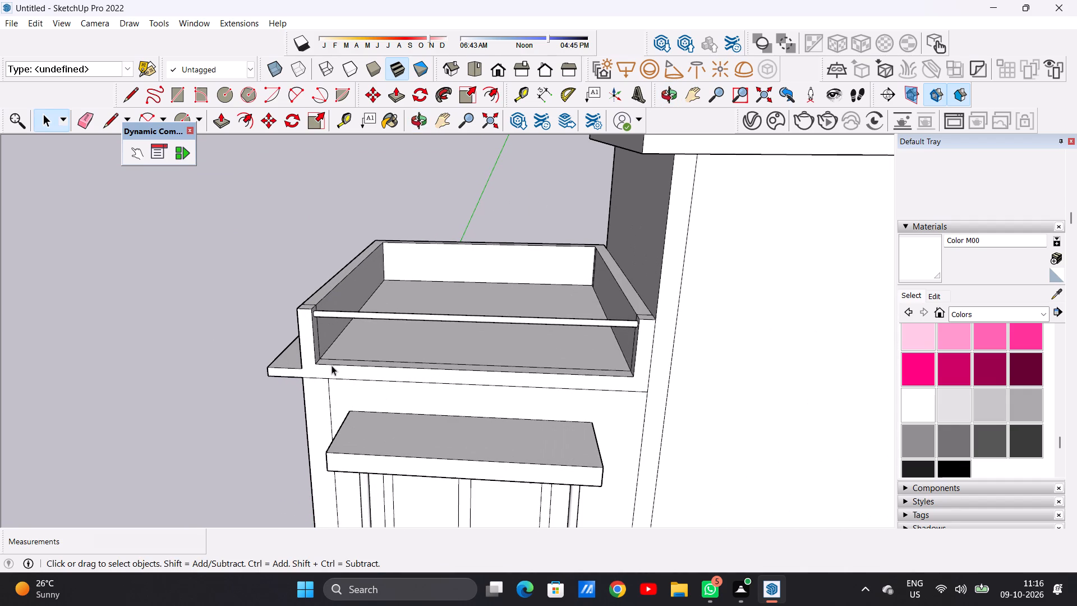
{"action": "middle_click_drag", "start_coordinate": [437, 359], "coordinate": [455, 414]}
{"action": "scroll", "coordinate": [472, 380], "scroll_direction": "up", "scroll_amount": 1}
{"action": "scroll", "coordinate": [472, 380], "scroll_direction": "down", "scroll_amount": 1}
{"action": "scroll", "coordinate": [472, 380], "scroll_direction": "up", "scroll_amount": 3}
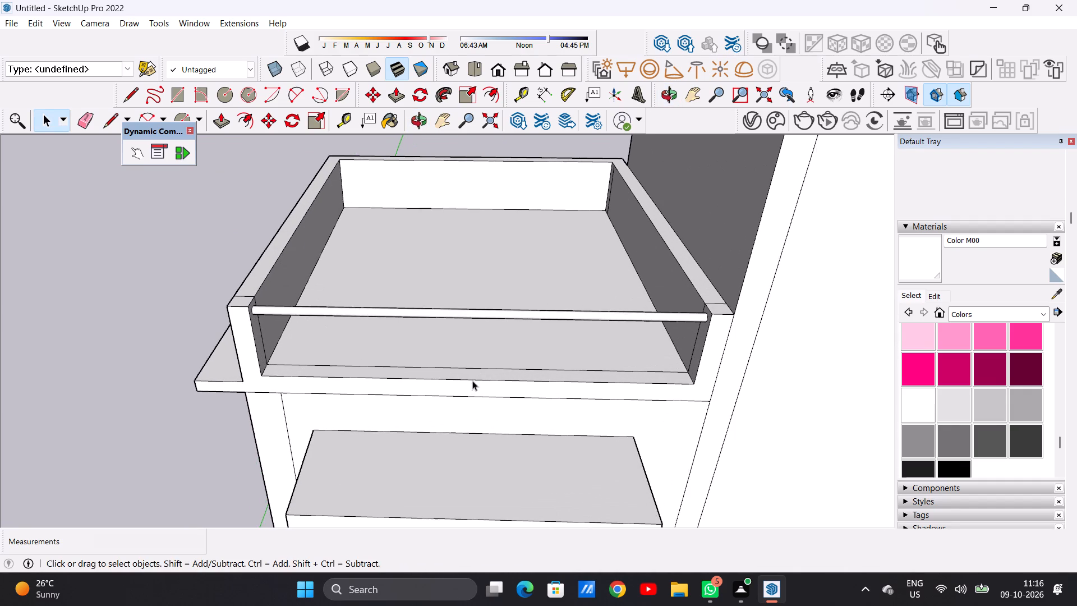
{"action": "middle_click_drag", "start_coordinate": [501, 373], "coordinate": [497, 415]}
{"action": "middle_click_drag", "start_coordinate": [510, 419], "coordinate": [514, 423]}
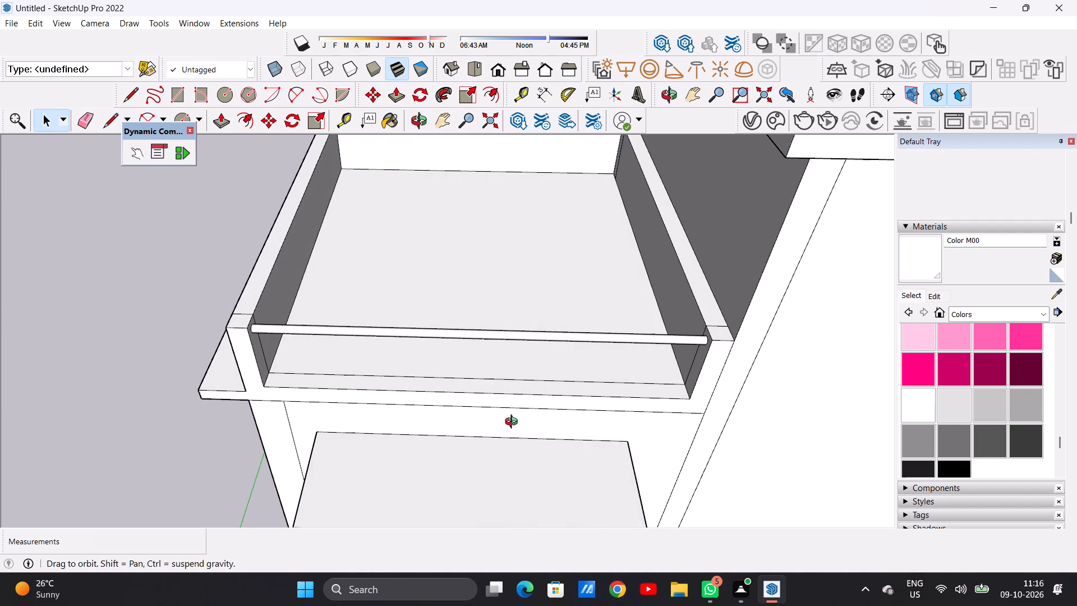
{"action": "middle_click_drag", "start_coordinate": [514, 423], "coordinate": [517, 429]}
{"action": "scroll", "coordinate": [493, 400], "scroll_direction": "up", "scroll_amount": 5}
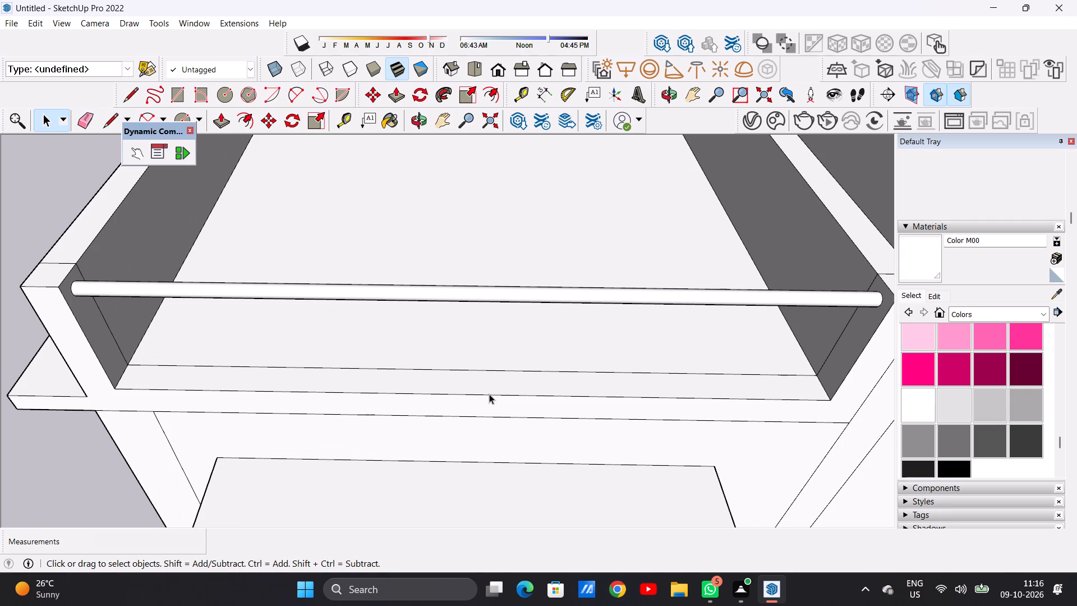
{"action": "key", "text": "c"}
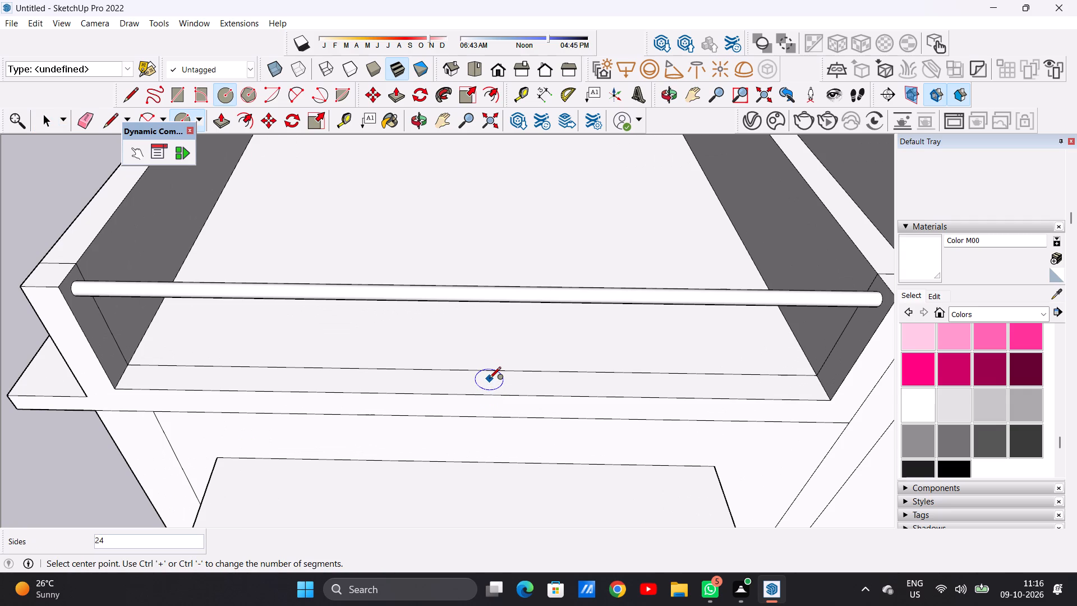
{"action": "scroll", "coordinate": [490, 382], "scroll_direction": "up", "scroll_amount": 5}
{"action": "left_click", "coordinate": [483, 382]}
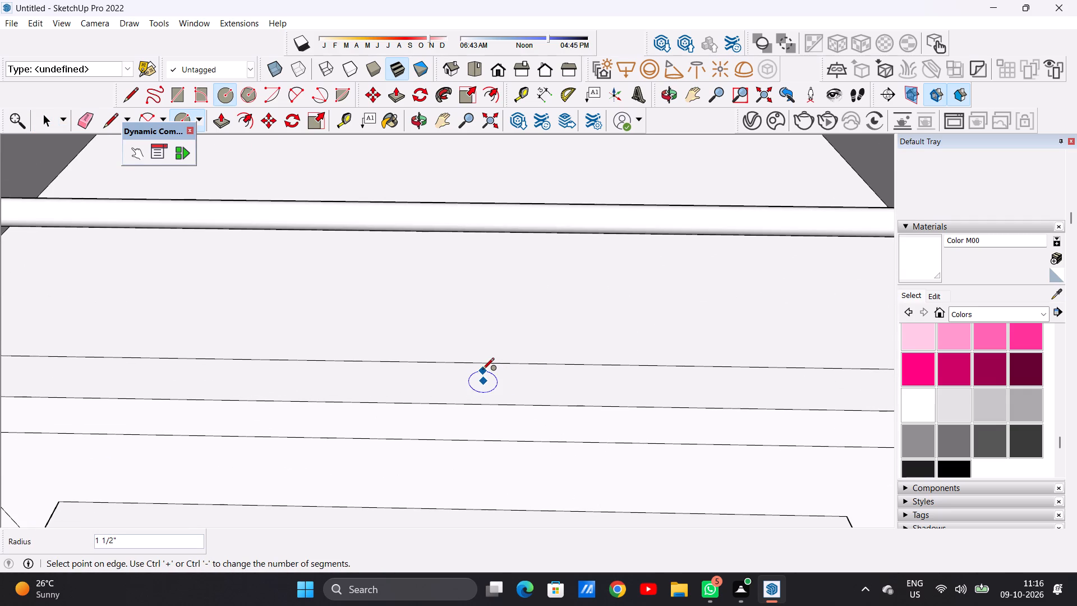
{"action": "left_click", "coordinate": [484, 372]}
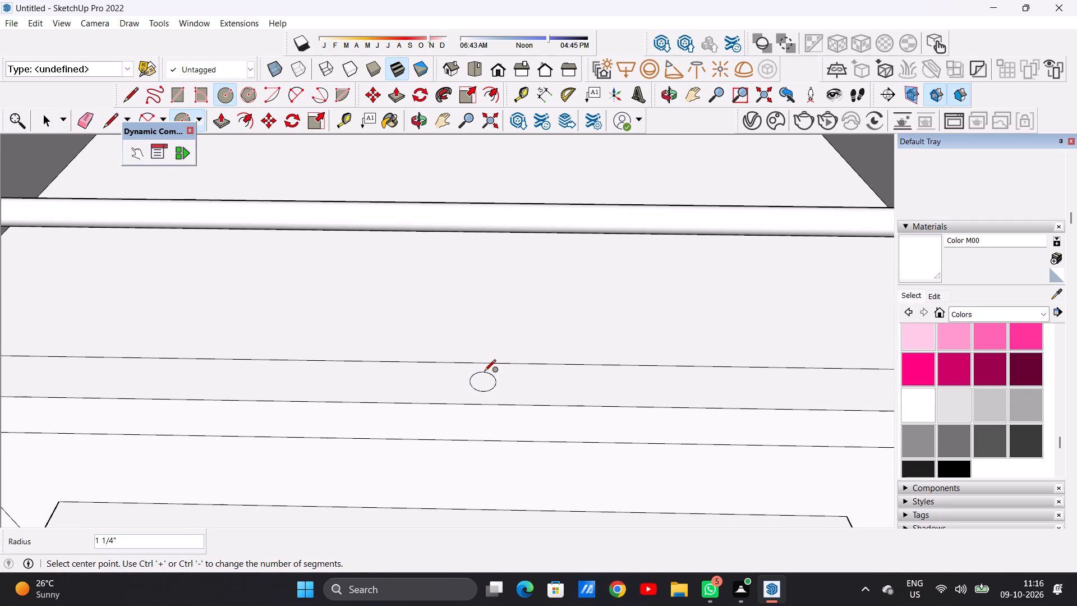
{"action": "key", "text": "space"}
Extrude the circle on the roof-edge strip up about 1' 6 1/4" into the handrail to form a middle post.
{"action": "type", "text": "P"}
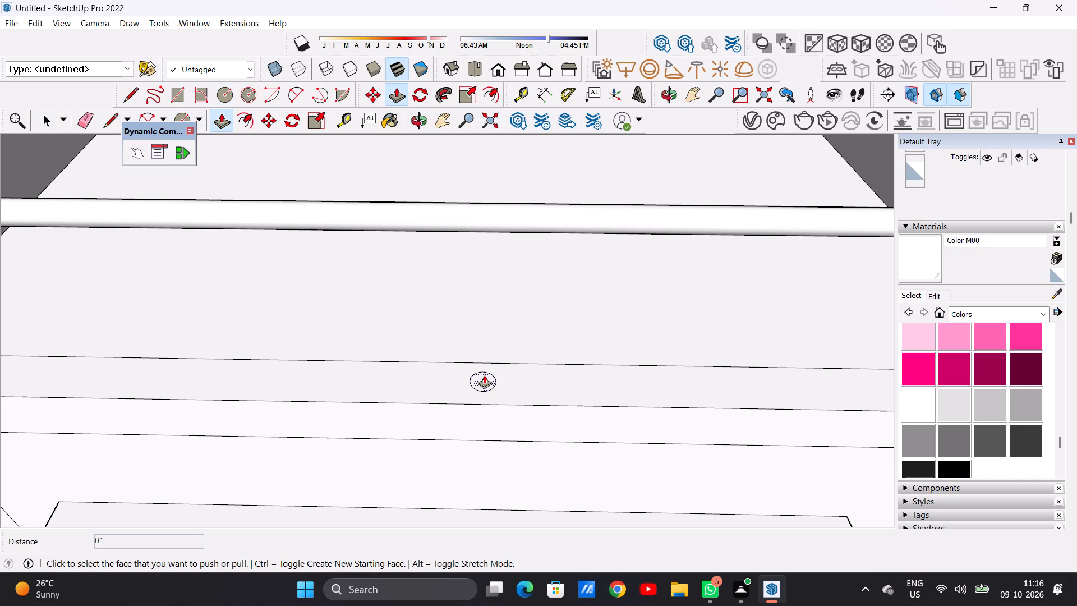
{"action": "left_click", "coordinate": [484, 375]}
{"action": "scroll", "coordinate": [493, 330], "scroll_direction": "down", "scroll_amount": 14}
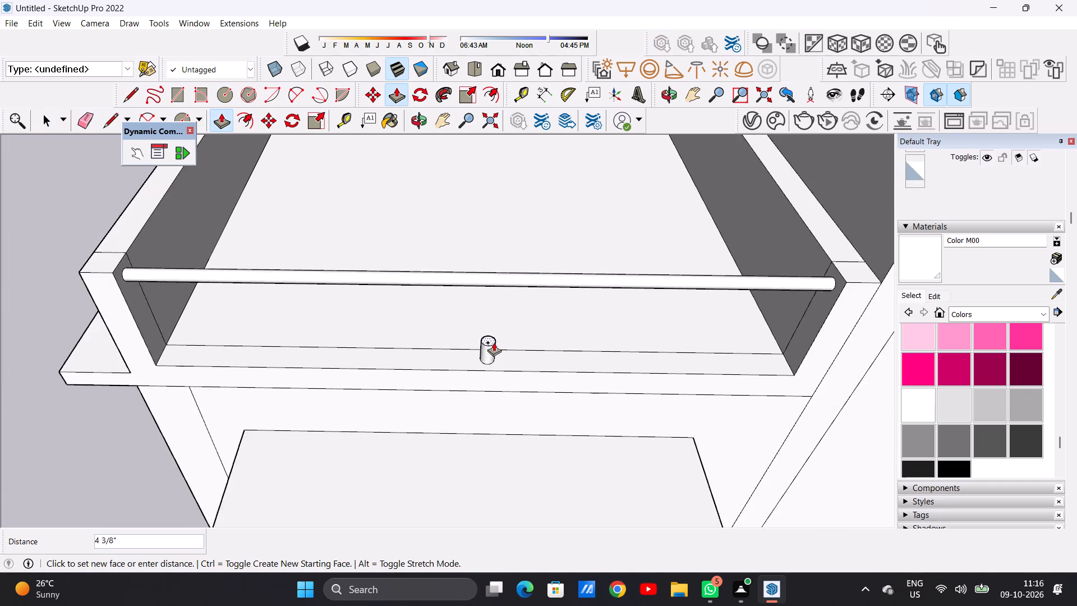
{"action": "scroll", "coordinate": [494, 342], "scroll_direction": "down", "scroll_amount": 1}
{"action": "middle_click_drag", "start_coordinate": [486, 337], "coordinate": [494, 260]}
{"action": "scroll", "coordinate": [489, 270], "scroll_direction": "up", "scroll_amount": 2}
{"action": "scroll", "coordinate": [489, 270], "scroll_direction": "down", "scroll_amount": 1}
{"action": "scroll", "coordinate": [489, 270], "scroll_direction": "up", "scroll_amount": 14}
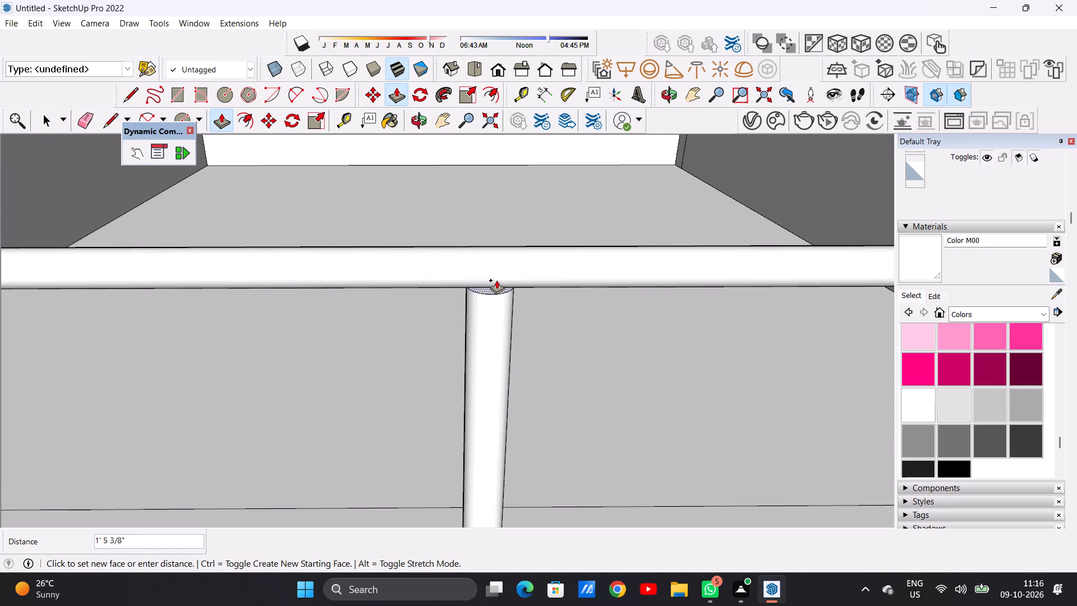
{"action": "left_click", "coordinate": [491, 264]}
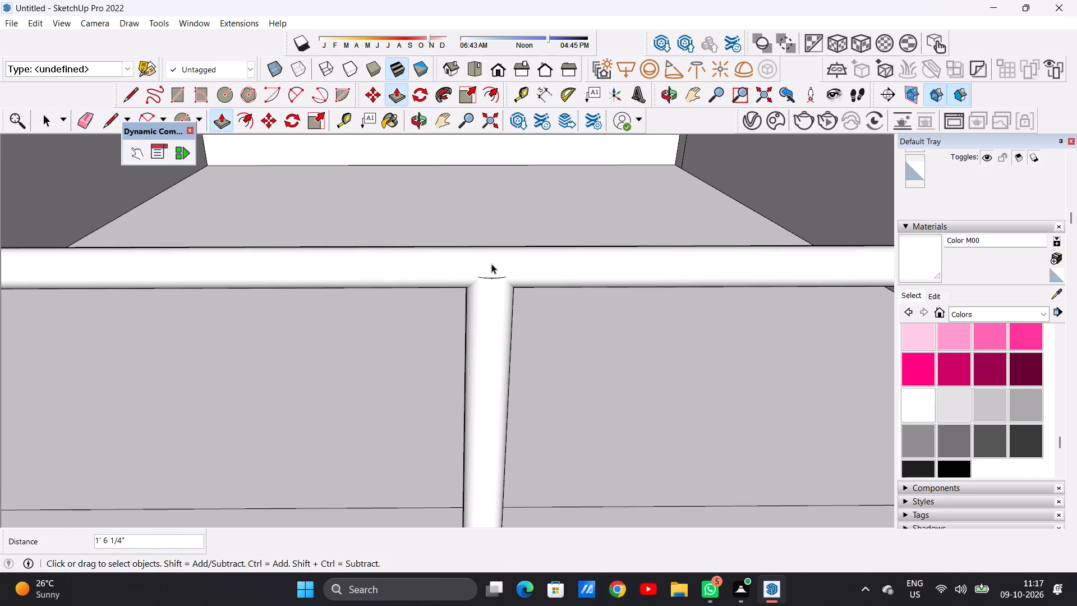
{"action": "key", "text": "space"}
Draw a line across the full depth of the roof-edge strip, just beside the post on the central block side.
{"action": "scroll", "coordinate": [501, 390], "scroll_direction": "down", "scroll_amount": 15}
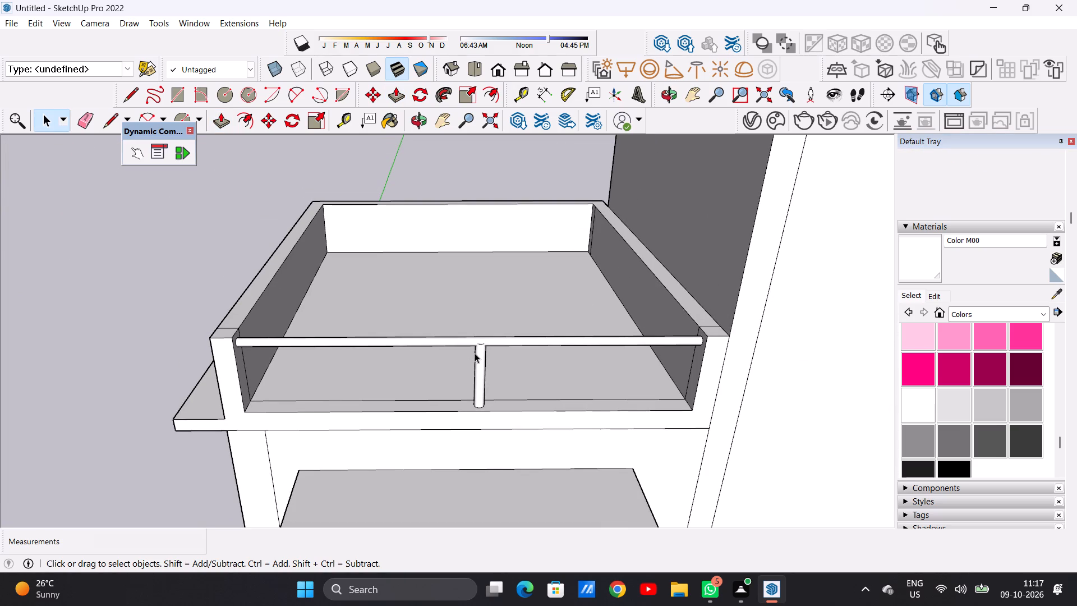
{"action": "scroll", "coordinate": [485, 359], "scroll_direction": "down", "scroll_amount": 3}
{"action": "scroll", "coordinate": [604, 385], "scroll_direction": "up", "scroll_amount": 5}
{"action": "scroll", "coordinate": [404, 382], "scroll_direction": "up", "scroll_amount": 1}
{"action": "middle_click_drag", "start_coordinate": [410, 402], "coordinate": [416, 434]}
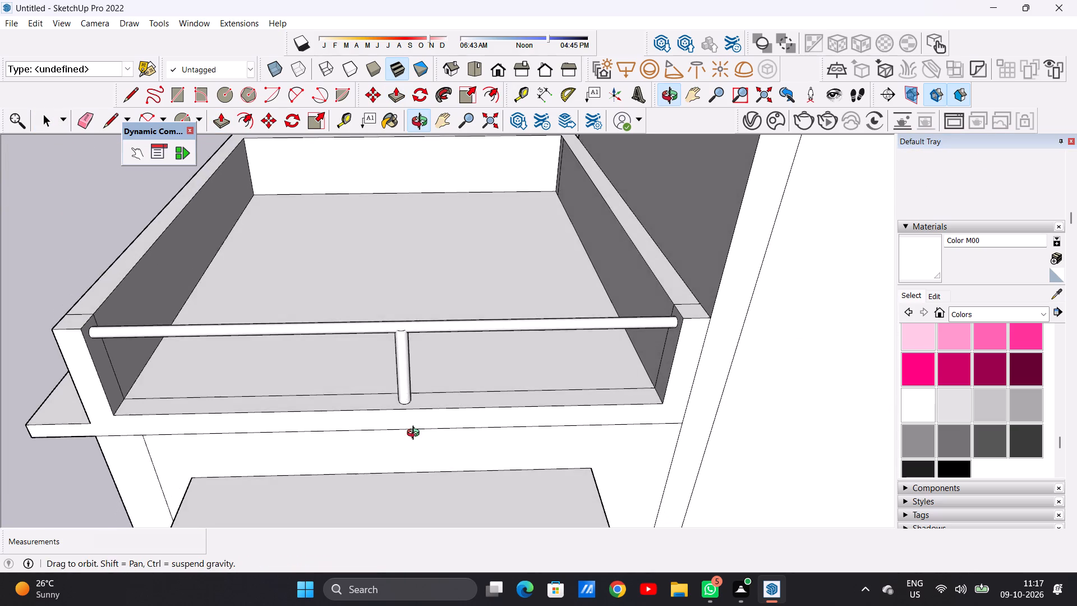
{"action": "middle_click_drag", "start_coordinate": [416, 434], "coordinate": [413, 432]}
{"action": "scroll", "coordinate": [418, 408], "scroll_direction": "up", "scroll_amount": 6}
{"action": "key", "text": "l"}
{"action": "scroll", "coordinate": [396, 380], "scroll_direction": "up", "scroll_amount": 5}
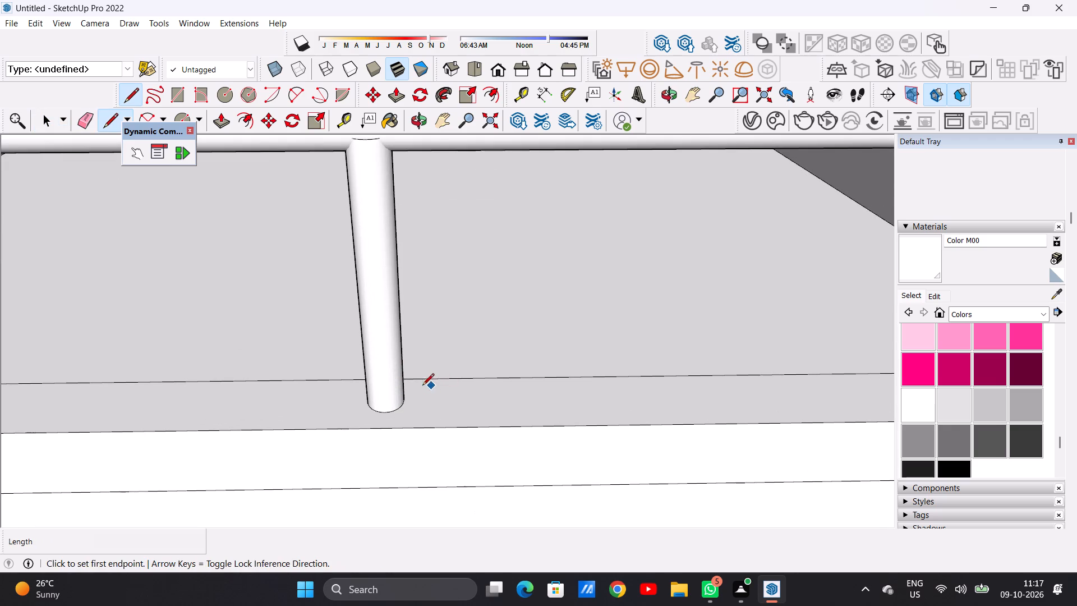
{"action": "left_click", "coordinate": [416, 378]}
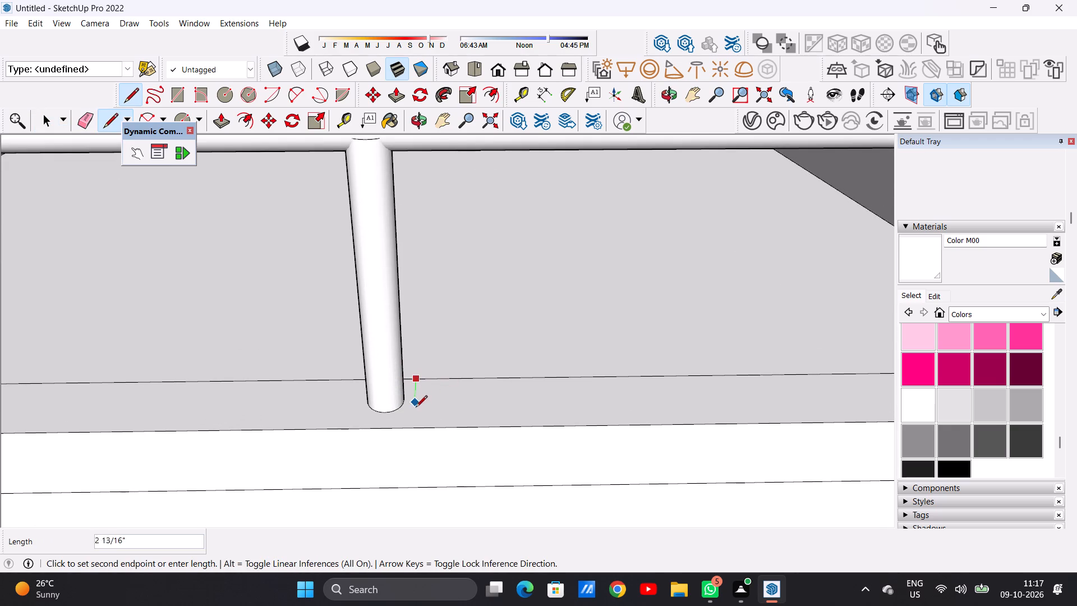
{"action": "left_click", "coordinate": [412, 430]}
Draw a line about 5 5/16" long across the roof-edge strip on the post's other side, enclosing its base.
{"action": "scroll", "coordinate": [425, 411], "scroll_direction": "down", "scroll_amount": 3}
{"action": "middle_click_drag", "start_coordinate": [360, 422], "coordinate": [369, 425]}
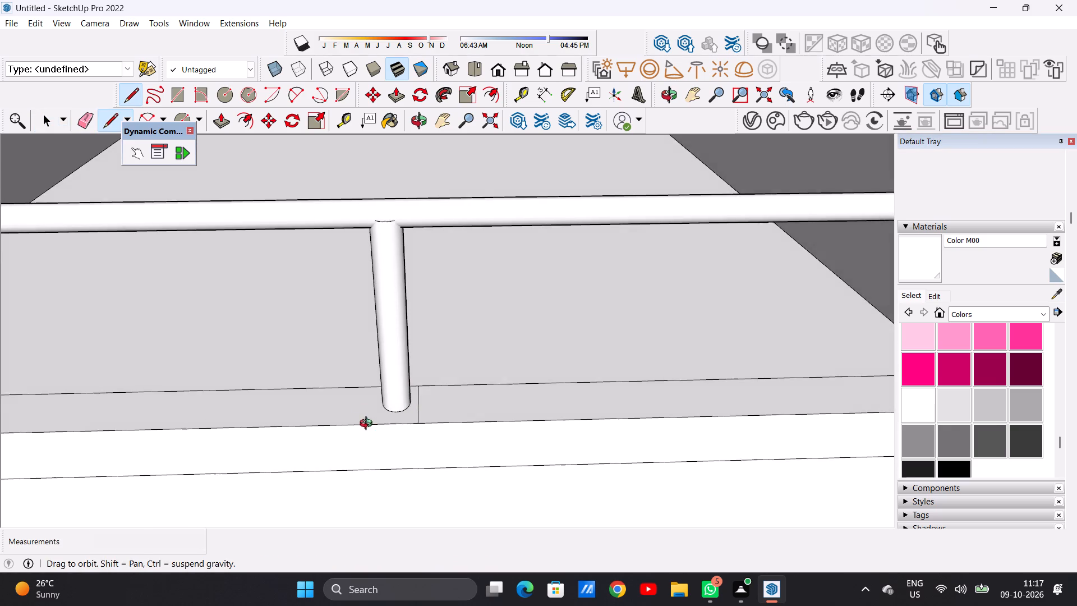
{"action": "middle_click_drag", "start_coordinate": [369, 425], "coordinate": [457, 432]}
{"action": "scroll", "coordinate": [370, 384], "scroll_direction": "up", "scroll_amount": 6}
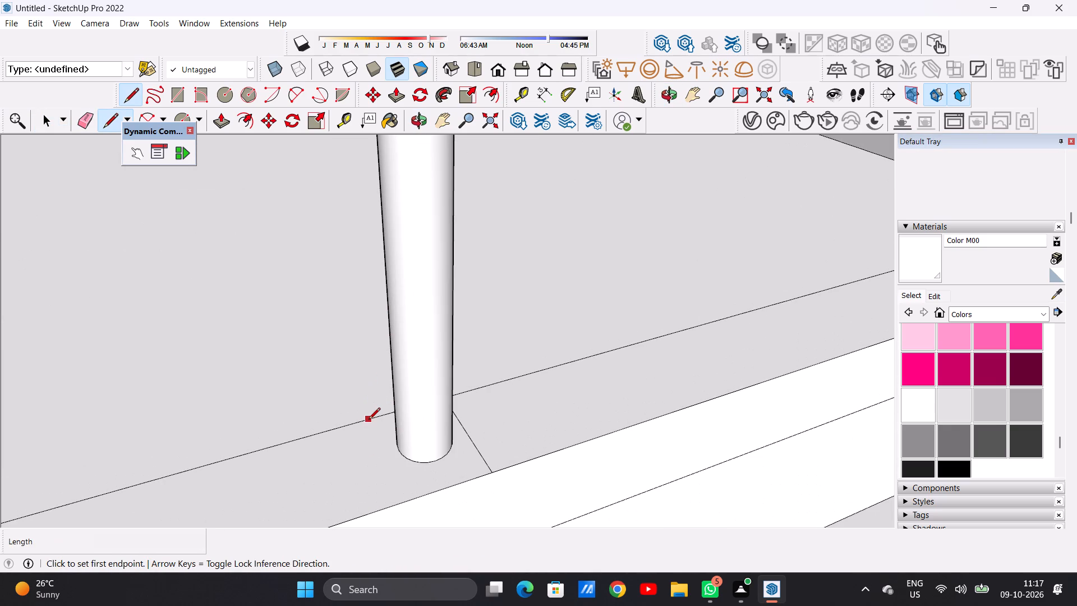
{"action": "left_click", "coordinate": [369, 420]}
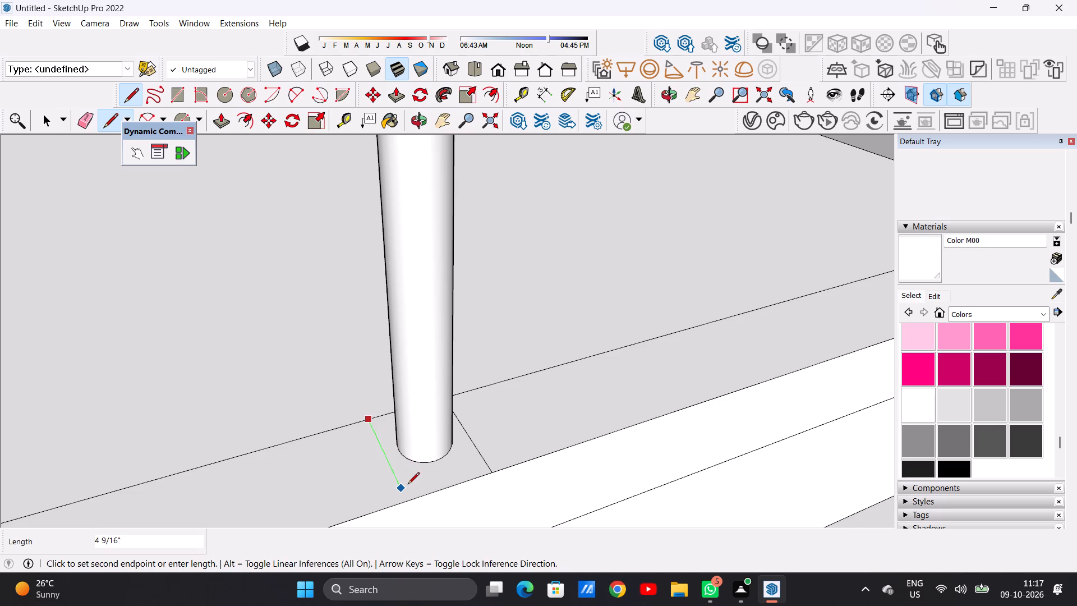
{"action": "key", "text": "space"}
{"action": "key", "text": "l"}
{"action": "scroll", "coordinate": [397, 462], "scroll_direction": "up", "scroll_amount": 7}
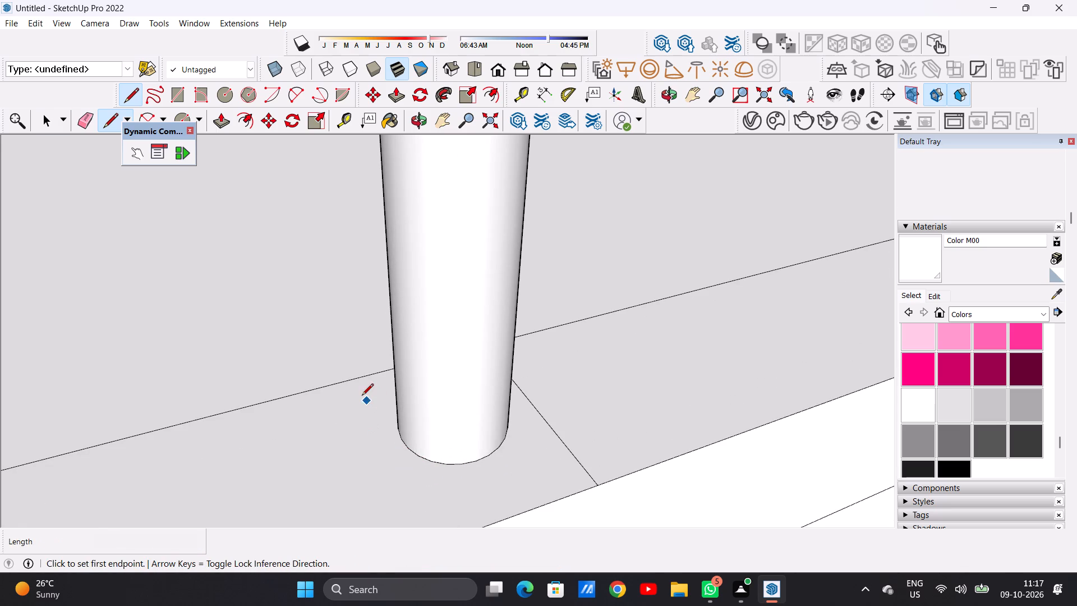
{"action": "left_click", "coordinate": [354, 379]}
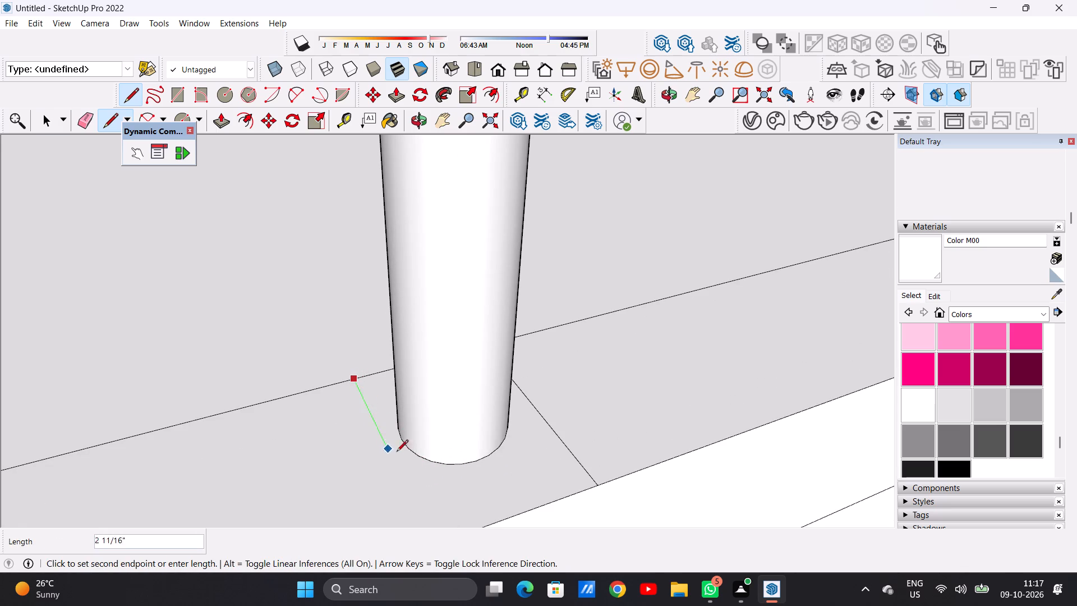
{"action": "scroll", "coordinate": [397, 463], "scroll_direction": "down", "scroll_amount": 6}
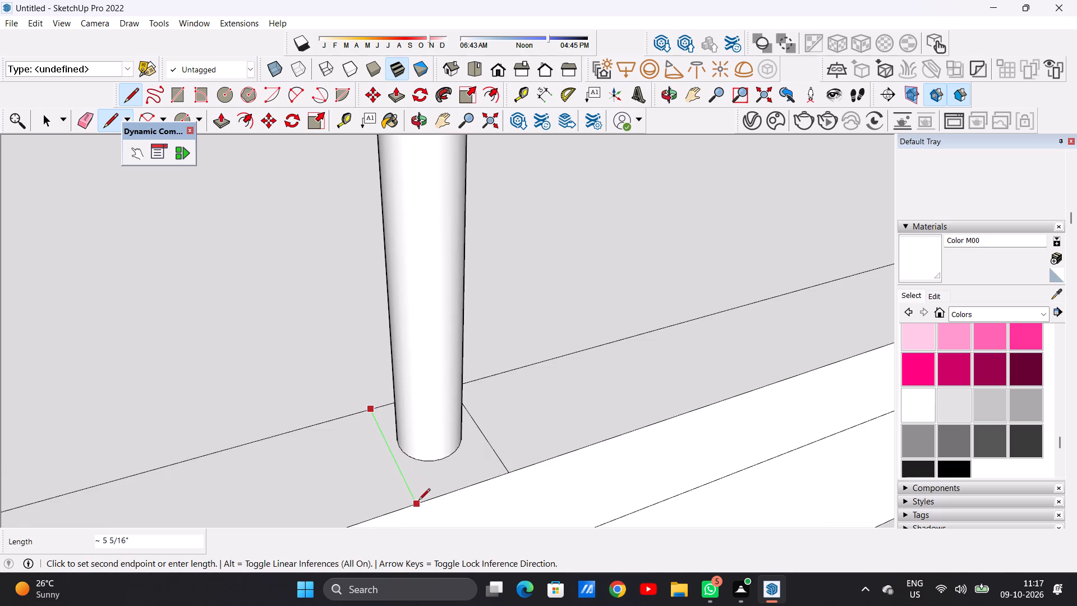
{"action": "left_click", "coordinate": [420, 503]}
{"action": "key", "text": "space"}
Move the strip line on the post's central block side about 9/16" closer to the post along the roof edge.
{"action": "scroll", "coordinate": [378, 455], "scroll_direction": "down", "scroll_amount": 3}
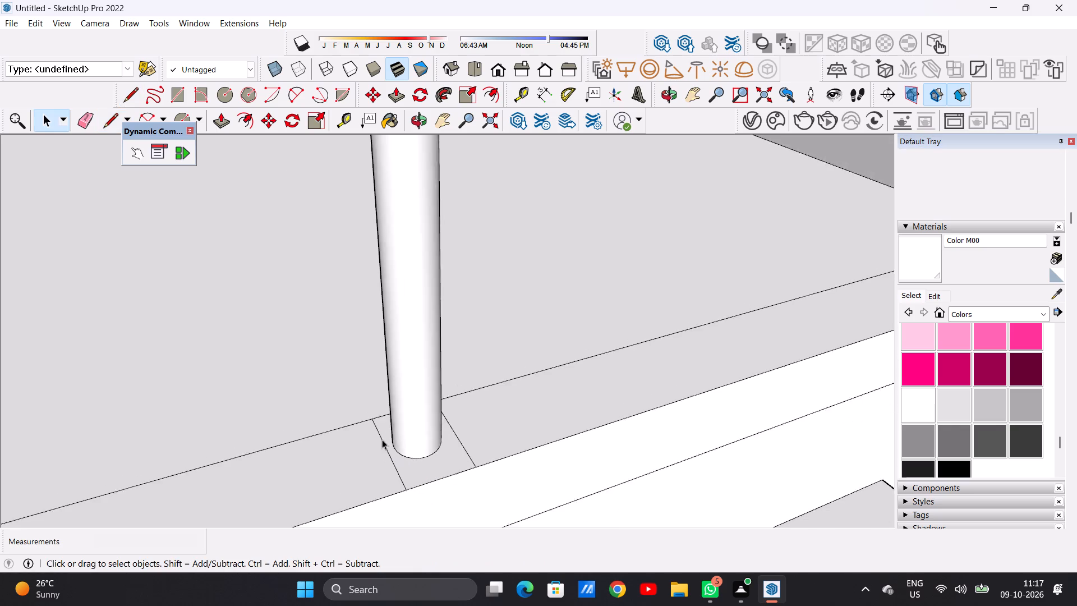
{"action": "scroll", "coordinate": [382, 439], "scroll_direction": "down", "scroll_amount": 3}
{"action": "middle_click_drag", "start_coordinate": [531, 437], "coordinate": [323, 482]}
{"action": "scroll", "coordinate": [398, 435], "scroll_direction": "up", "scroll_amount": 7}
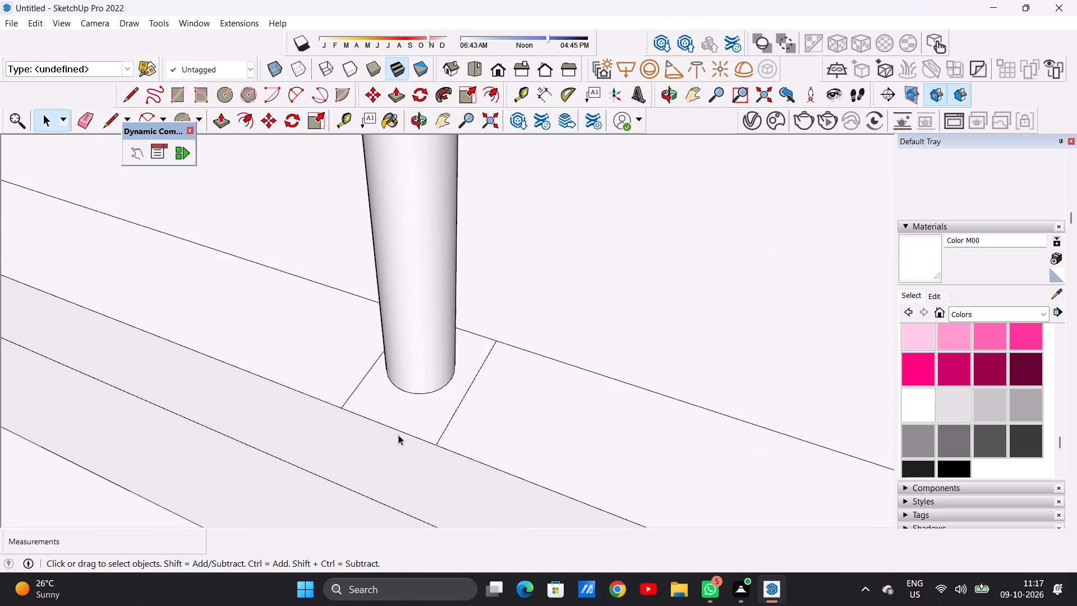
{"action": "scroll", "coordinate": [400, 434], "scroll_direction": "up", "scroll_amount": 6}
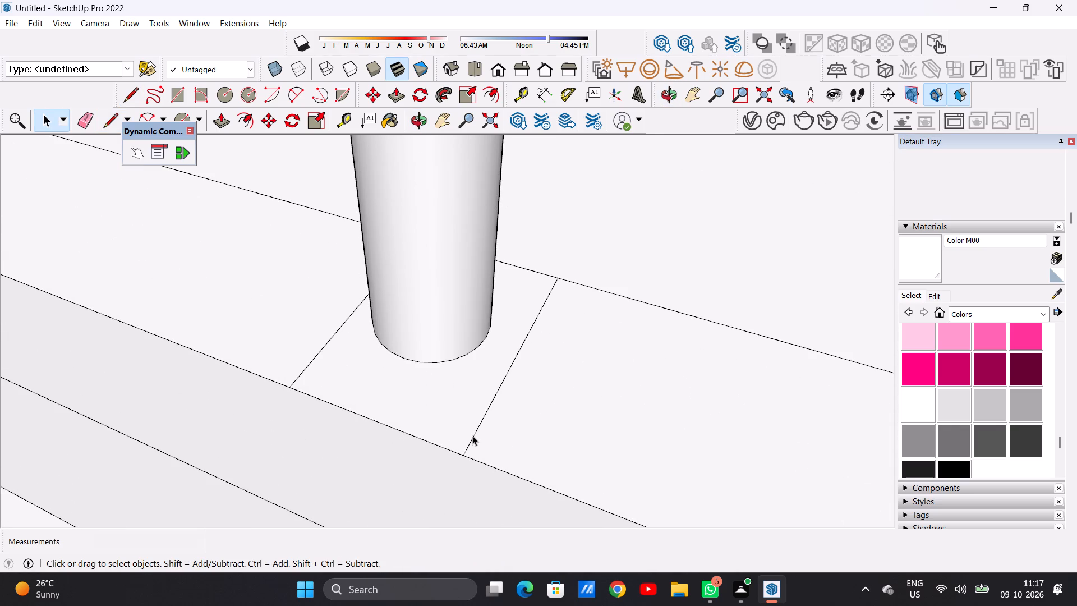
{"action": "left_click", "coordinate": [472, 435]}
{"action": "key", "text": "m"}
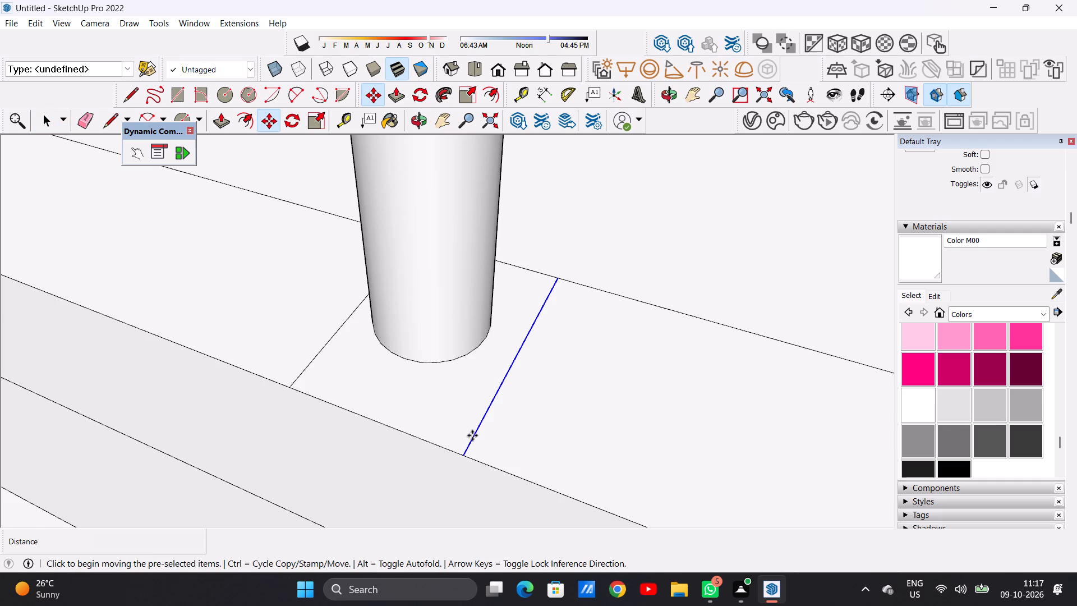
{"action": "left_click", "coordinate": [467, 457]}
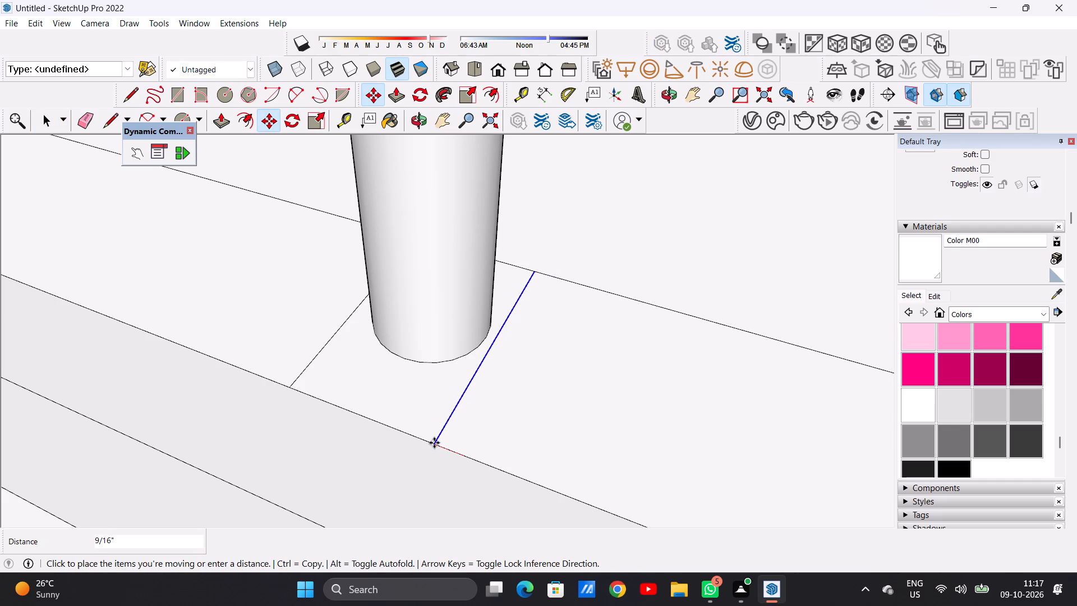
{"action": "left_click_drag", "start_coordinate": [434, 443], "coordinate": [434, 454]}
{"action": "scroll", "coordinate": [476, 446], "scroll_direction": "down", "scroll_amount": 6}
{"action": "key", "text": "space"}
{"action": "scroll", "coordinate": [464, 427], "scroll_direction": "down", "scroll_amount": 18}
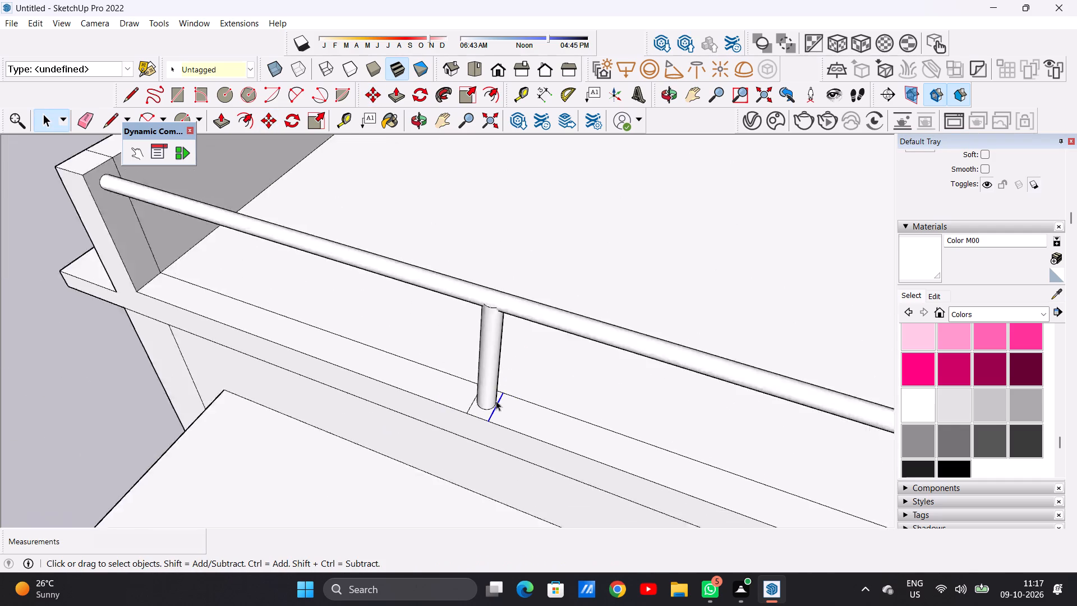
{"action": "scroll", "coordinate": [496, 401], "scroll_direction": "down", "scroll_amount": 7}
{"action": "left_click", "coordinate": [223, 414]}
Select the line crossing the roof-edge strip on the post's other side, away from the central block.
{"action": "scroll", "coordinate": [511, 417], "scroll_direction": "up", "scroll_amount": 6}
{"action": "middle_click_drag", "start_coordinate": [444, 412], "coordinate": [486, 411]}
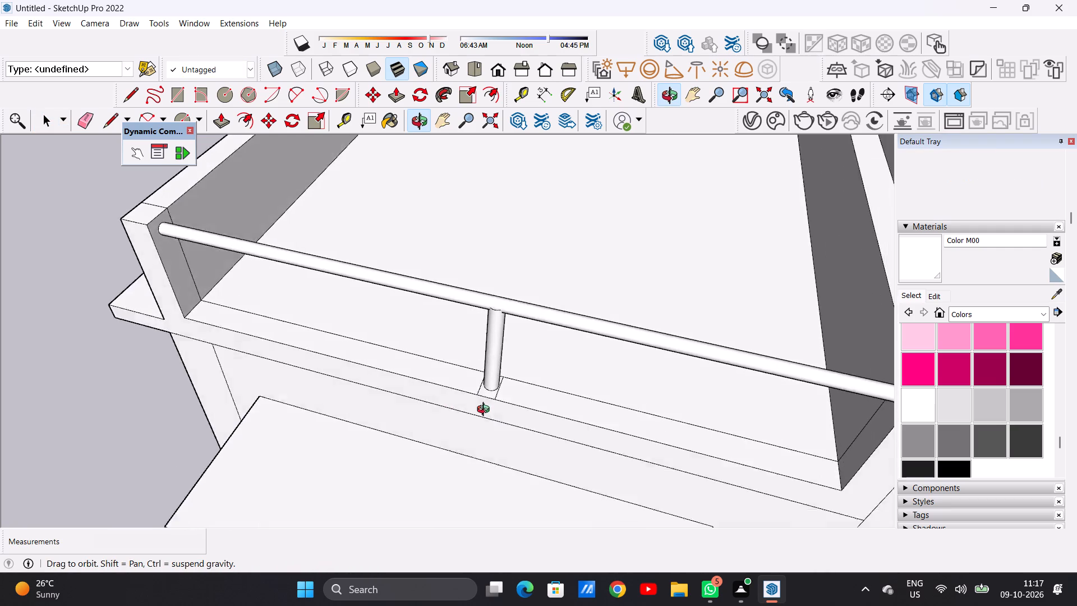
{"action": "middle_click_drag", "start_coordinate": [486, 411], "coordinate": [523, 408]}
{"action": "scroll", "coordinate": [519, 388], "scroll_direction": "up", "scroll_amount": 13}
{"action": "scroll", "coordinate": [448, 393], "scroll_direction": "up", "scroll_amount": 1}
{"action": "middle_click_drag", "start_coordinate": [463, 400], "coordinate": [495, 406]}
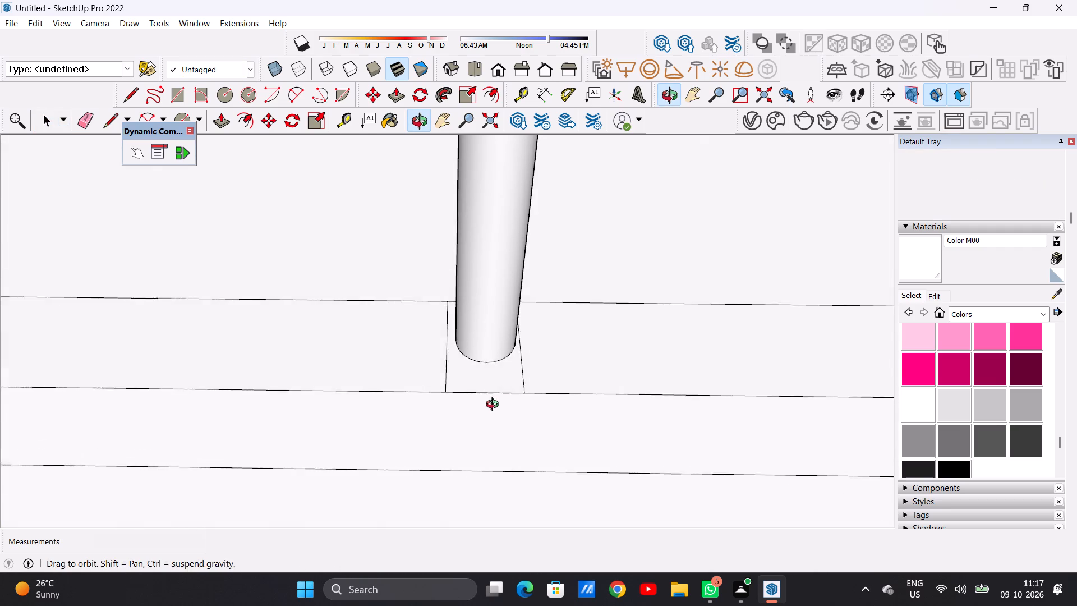
{"action": "middle_click_drag", "start_coordinate": [495, 406], "coordinate": [500, 407]}
{"action": "scroll", "coordinate": [455, 384], "scroll_direction": "up", "scroll_amount": 12}
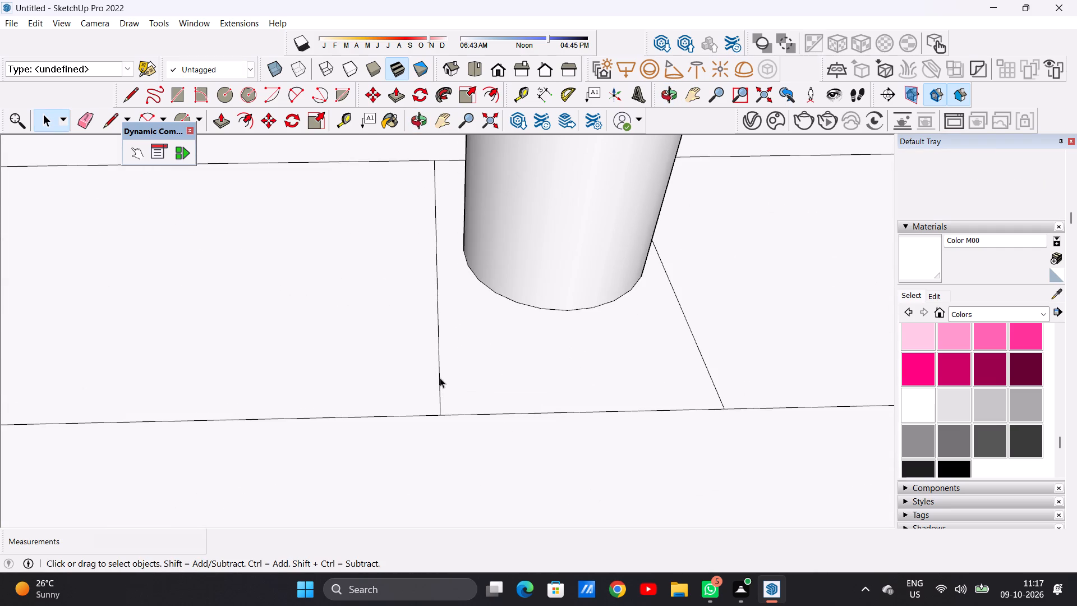
{"action": "left_click", "coordinate": [438, 380]}
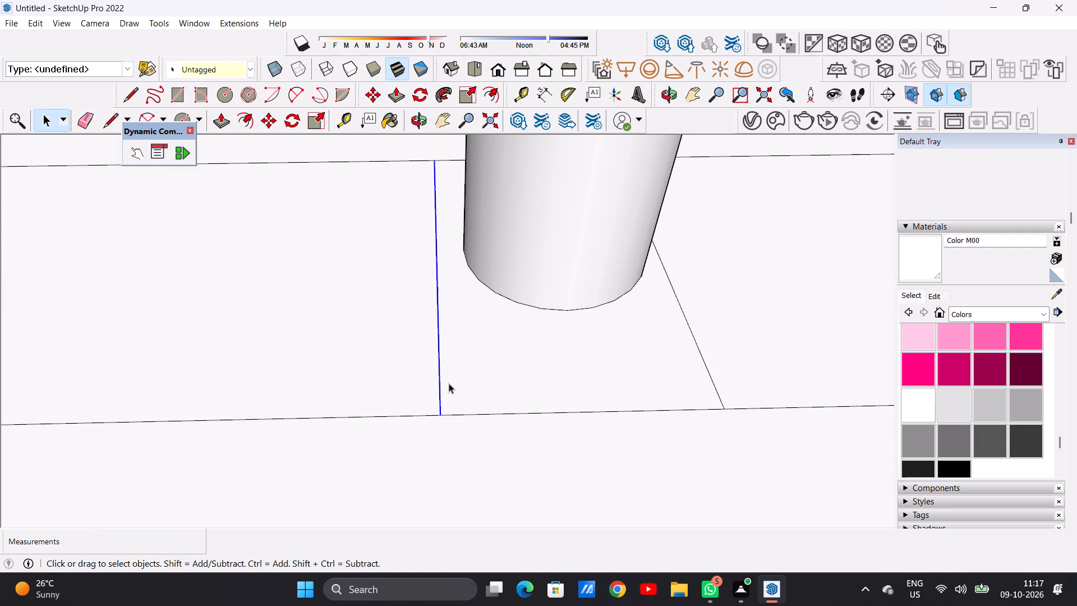
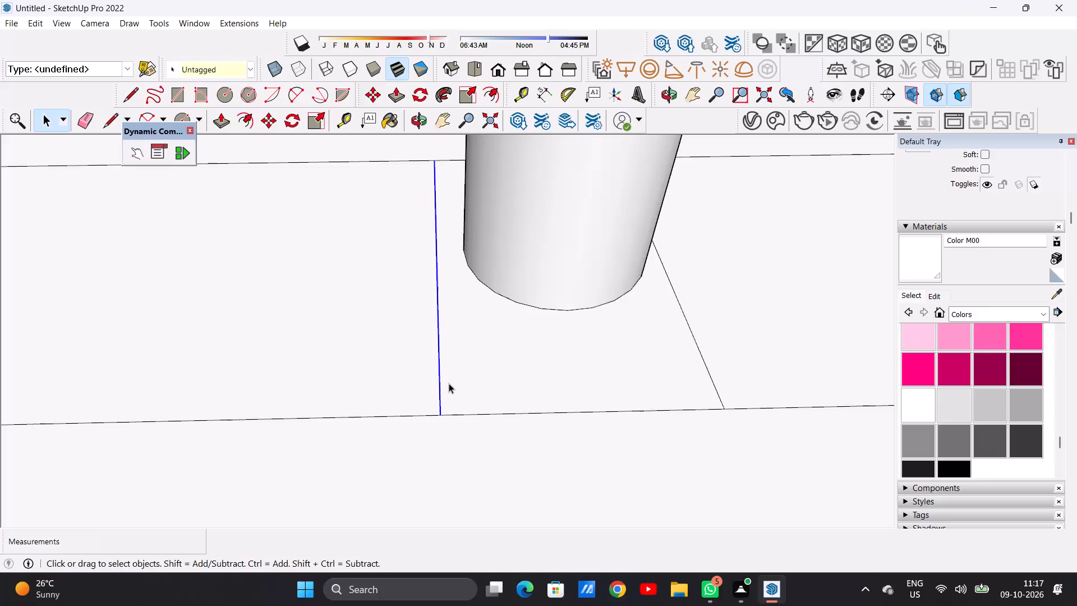
Move the selected short dividing line on the parapet ledge about 5/16" along the ledge edge toward the round post.
{"action": "key", "text": "m"}
{"action": "left_click", "coordinate": [440, 416]}
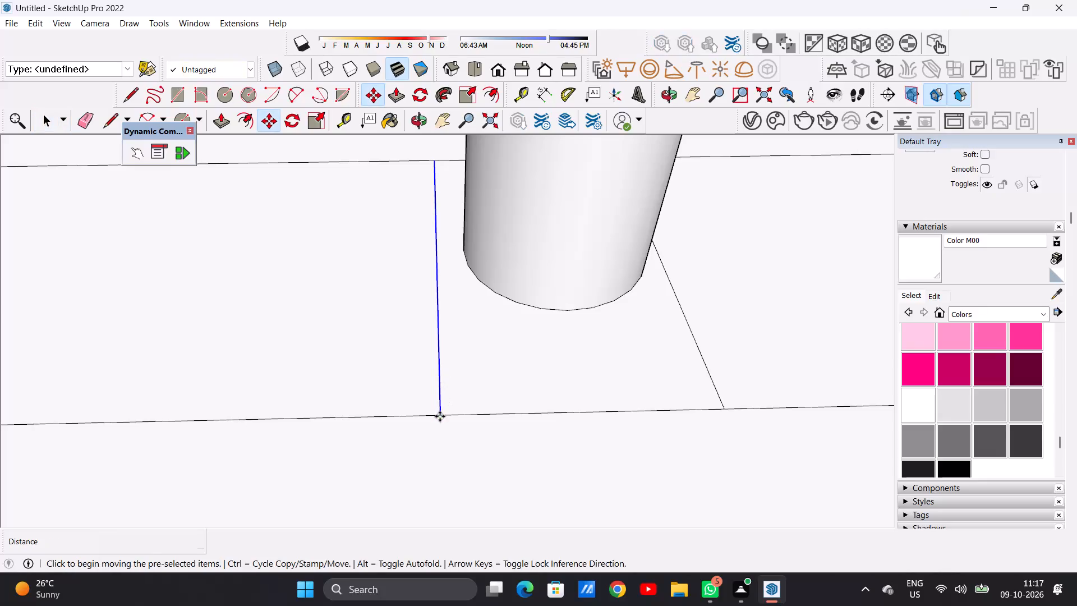
{"action": "left_click", "coordinate": [470, 414]}
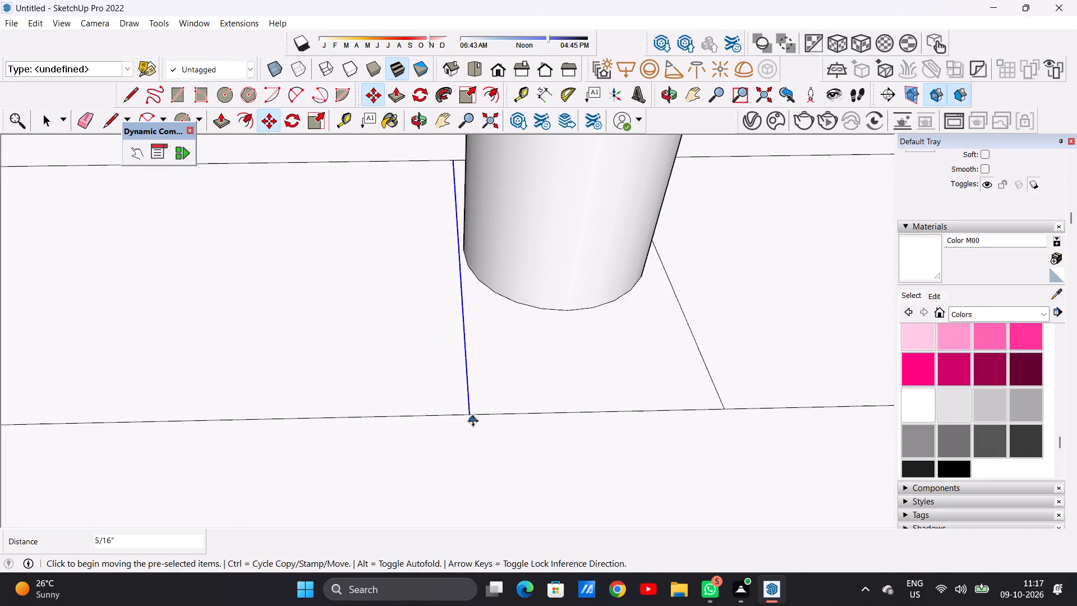
{"action": "key", "text": "space"}
{"action": "scroll", "coordinate": [450, 412], "scroll_direction": "down", "scroll_amount": 20}
{"action": "scroll", "coordinate": [450, 412], "scroll_direction": "down", "scroll_amount": 12}
{"action": "scroll", "coordinate": [492, 364], "scroll_direction": "up", "scroll_amount": 1}
{"action": "scroll", "coordinate": [492, 364], "scroll_direction": "down", "scroll_amount": 3}
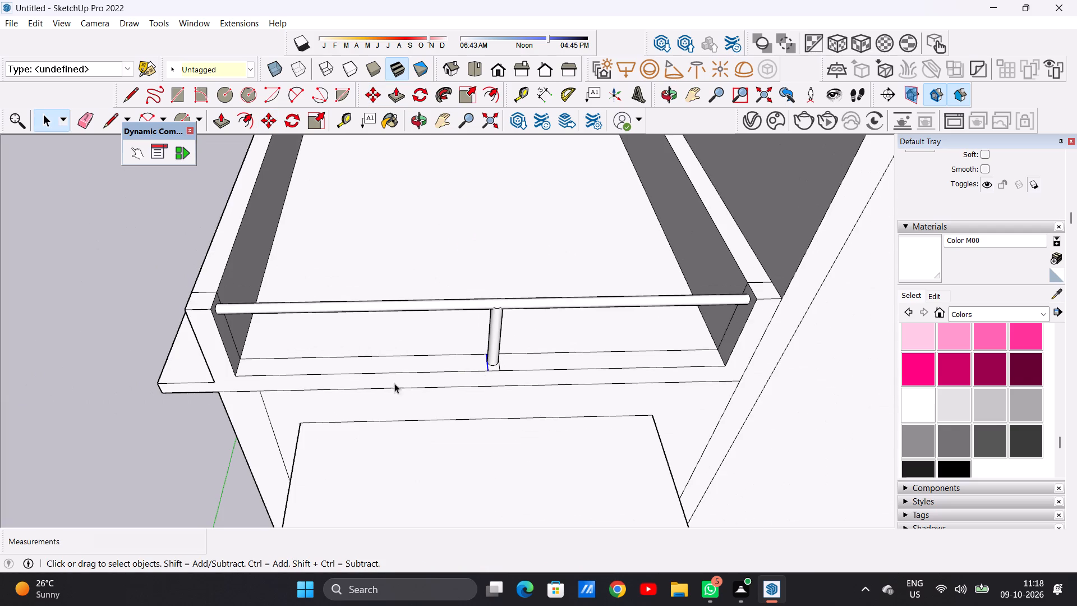
{"action": "left_click", "coordinate": [162, 428]}
Push/Pull the ledge strip to the right of the post up about 1' 5 5/8", forming a panel under the round rail.
{"action": "scroll", "coordinate": [509, 354], "scroll_direction": "up", "scroll_amount": 9}
{"action": "scroll", "coordinate": [476, 373], "scroll_direction": "down", "scroll_amount": 1}
{"action": "scroll", "coordinate": [476, 373], "scroll_direction": "up", "scroll_amount": 2}
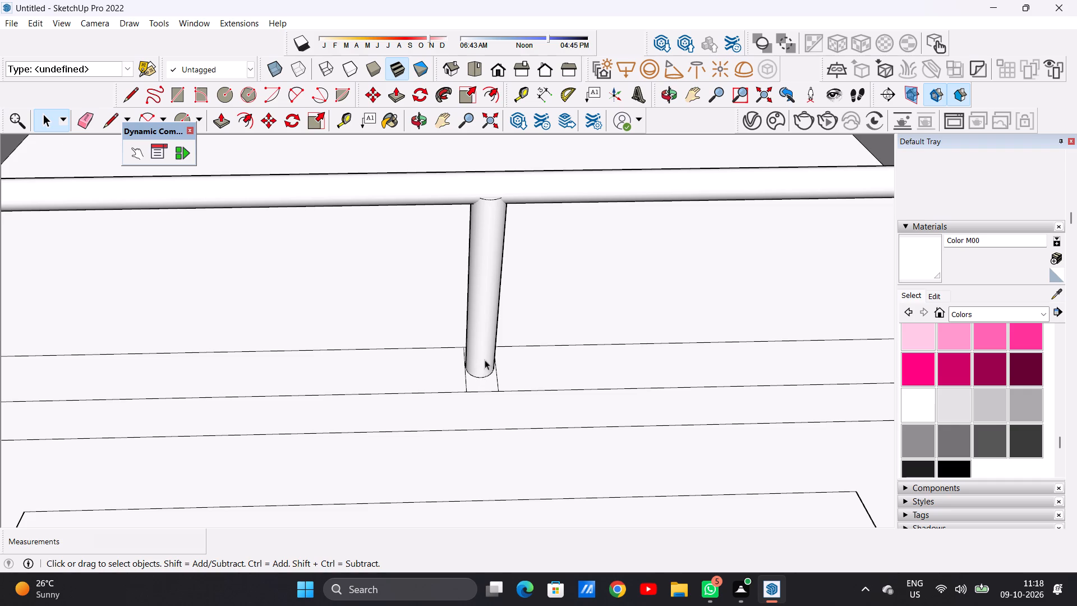
{"action": "scroll", "coordinate": [487, 358], "scroll_direction": "down", "scroll_amount": 13}
{"action": "middle_click_drag", "start_coordinate": [586, 351], "coordinate": [534, 331]}
{"action": "scroll", "coordinate": [584, 360], "scroll_direction": "up", "scroll_amount": 11}
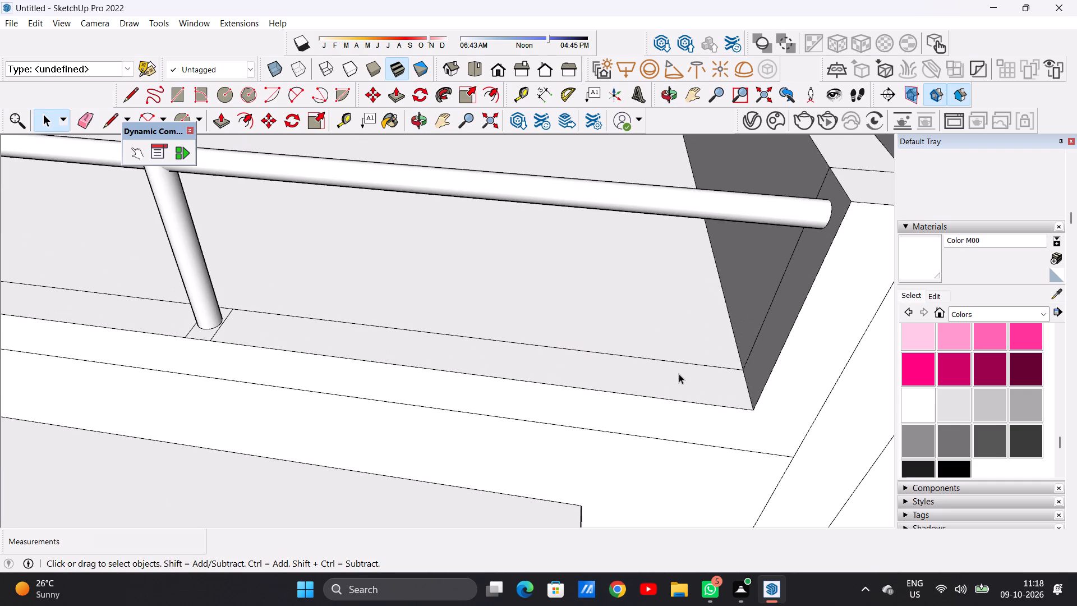
{"action": "key", "text": "p"}
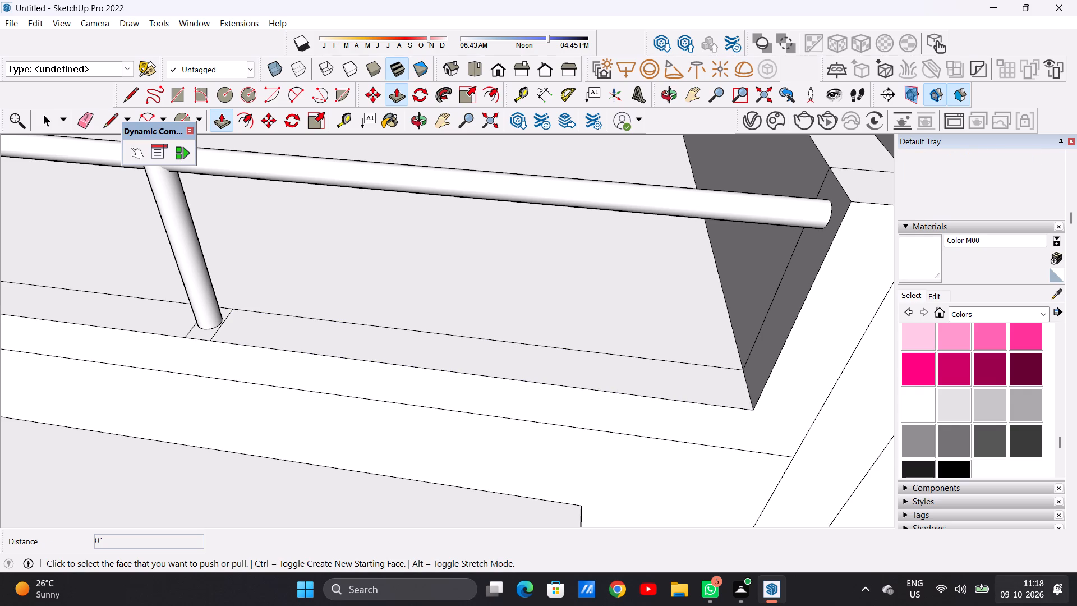
{"action": "scroll", "coordinate": [709, 413], "scroll_direction": "down", "scroll_amount": 10}
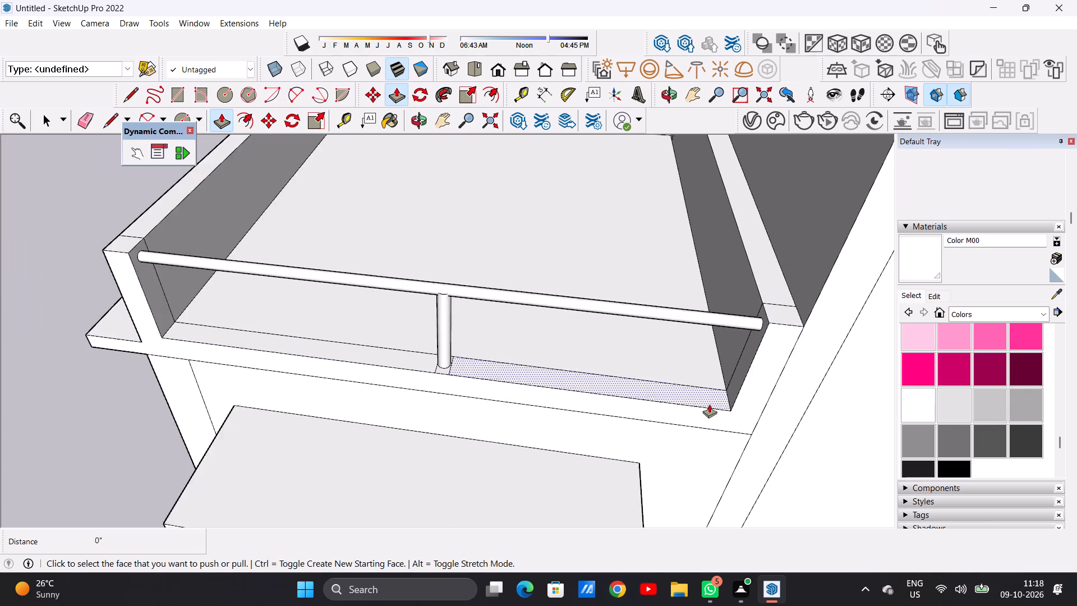
{"action": "scroll", "coordinate": [709, 404], "scroll_direction": "down", "scroll_amount": 4}
{"action": "scroll", "coordinate": [711, 386], "scroll_direction": "up", "scroll_amount": 10}
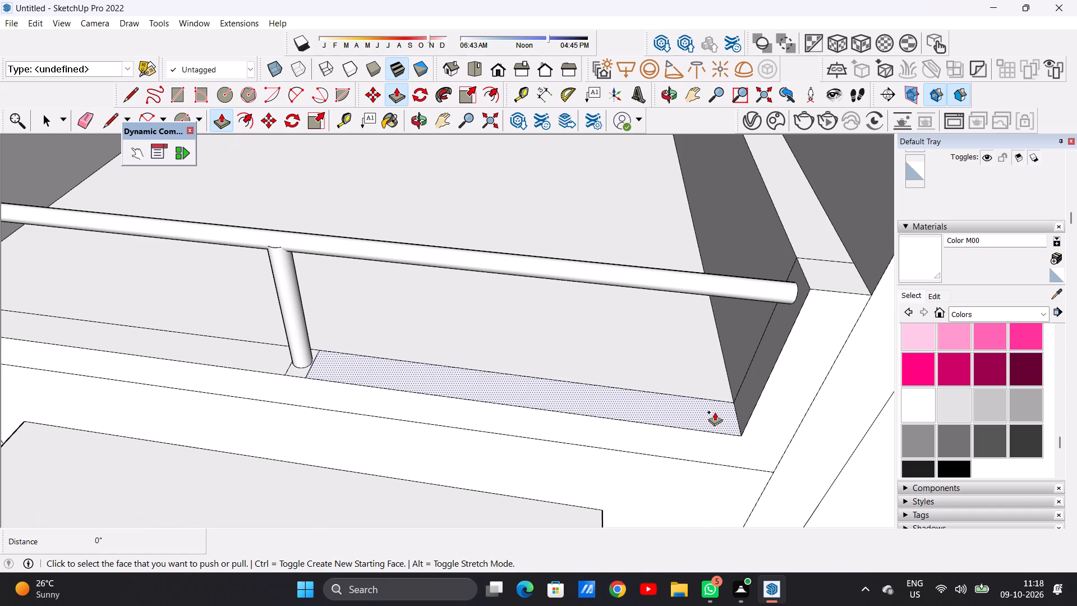
{"action": "left_click", "coordinate": [715, 412]}
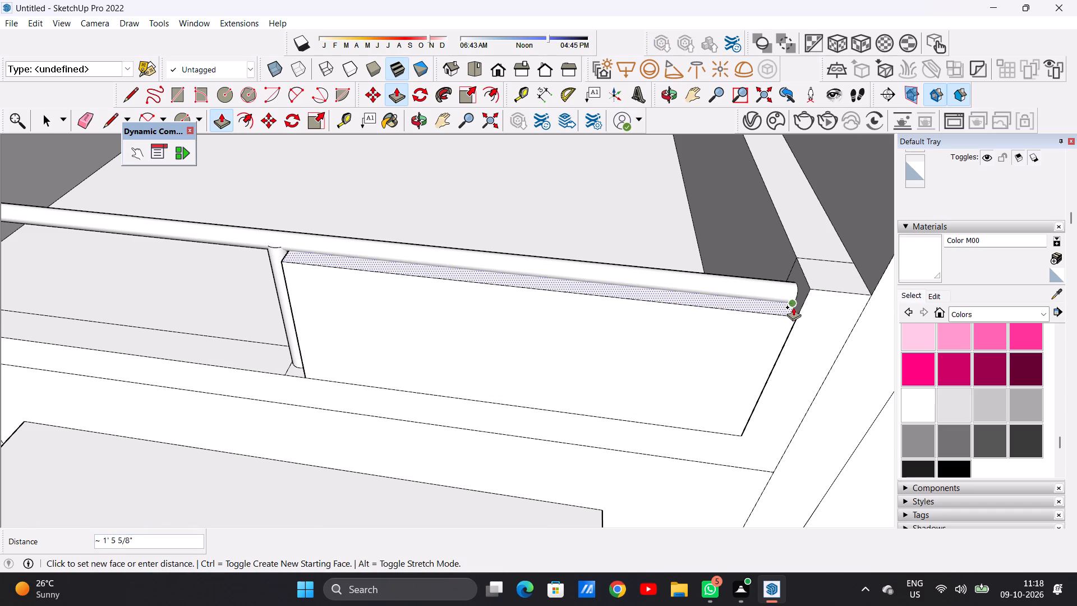
{"action": "left_click", "coordinate": [793, 307]}
{"action": "key", "text": "space"}
{"action": "scroll", "coordinate": [676, 383], "scroll_direction": "down", "scroll_amount": 5}
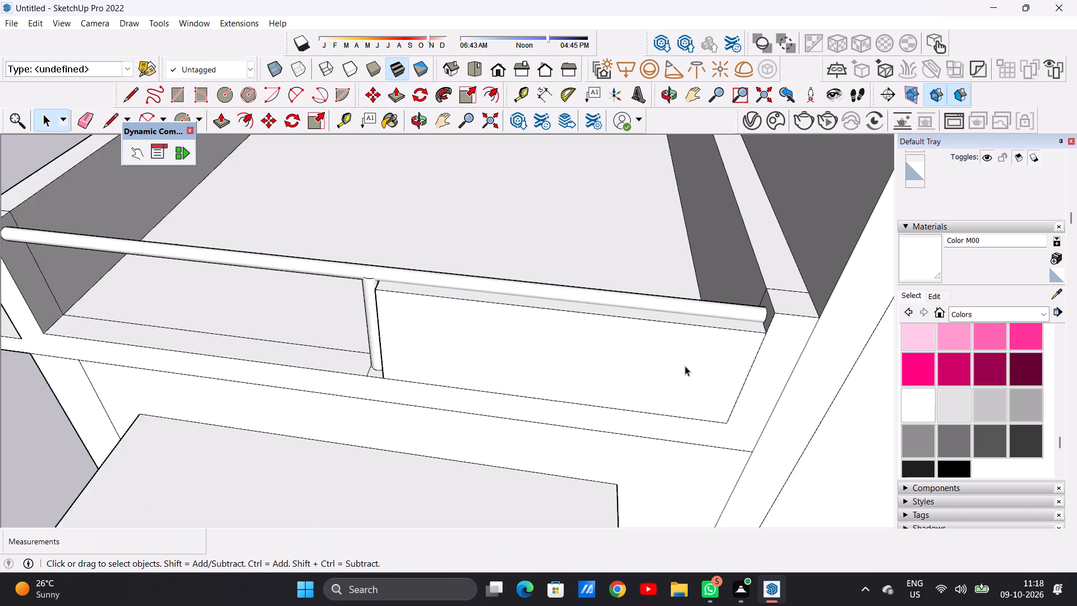
Examine the raised right parapet panel and how it meets the round rail and side wall.
{"action": "middle_click_drag", "start_coordinate": [688, 379], "coordinate": [751, 254]}
{"action": "scroll", "coordinate": [719, 305], "scroll_direction": "down", "scroll_amount": 6}
{"action": "scroll", "coordinate": [664, 279], "scroll_direction": "up", "scroll_amount": 5}
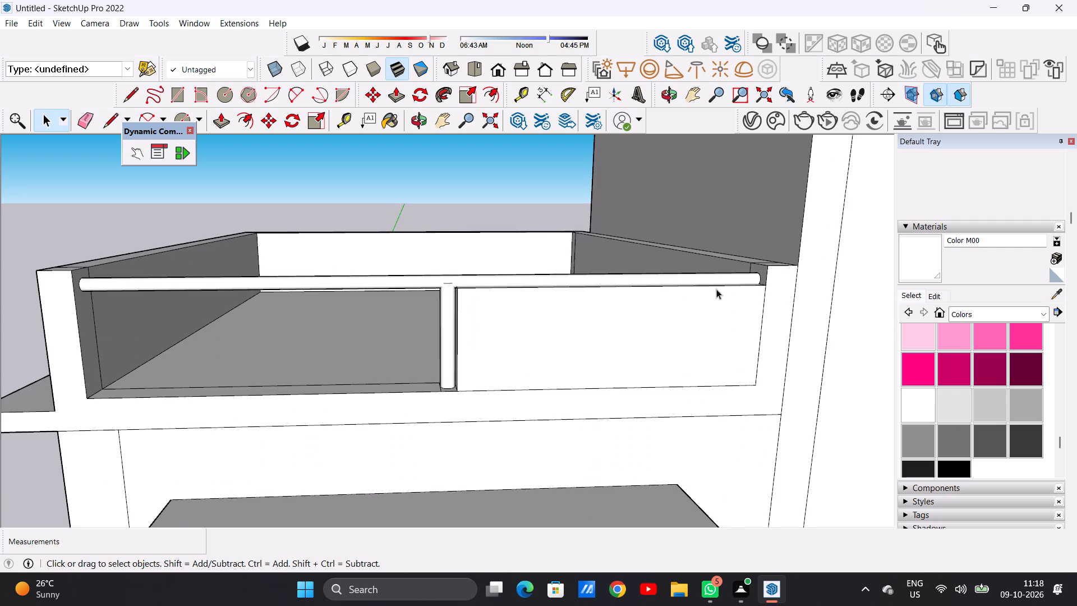
{"action": "middle_click_drag", "start_coordinate": [711, 291], "coordinate": [657, 392]}
{"action": "scroll", "coordinate": [756, 351], "scroll_direction": "up", "scroll_amount": 11}
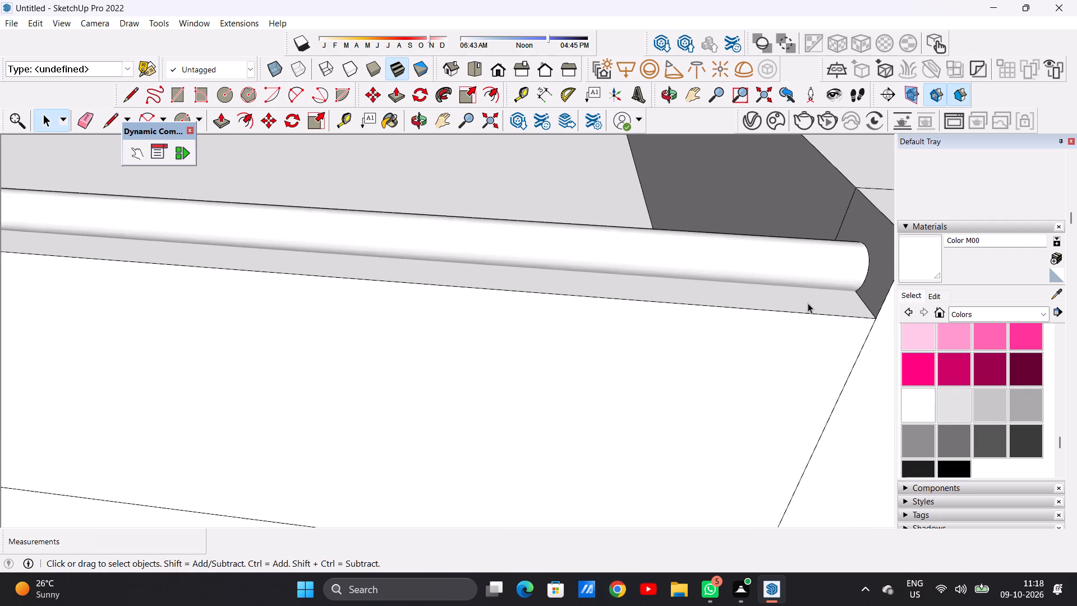
{"action": "scroll", "coordinate": [808, 303], "scroll_direction": "up", "scroll_amount": 6}
{"action": "scroll", "coordinate": [720, 400], "scroll_direction": "down", "scroll_amount": 1}
{"action": "scroll", "coordinate": [710, 406], "scroll_direction": "up", "scroll_amount": 1}
{"action": "scroll", "coordinate": [708, 407], "scroll_direction": "down", "scroll_amount": 20}
{"action": "scroll", "coordinate": [708, 407], "scroll_direction": "down", "scroll_amount": 4}
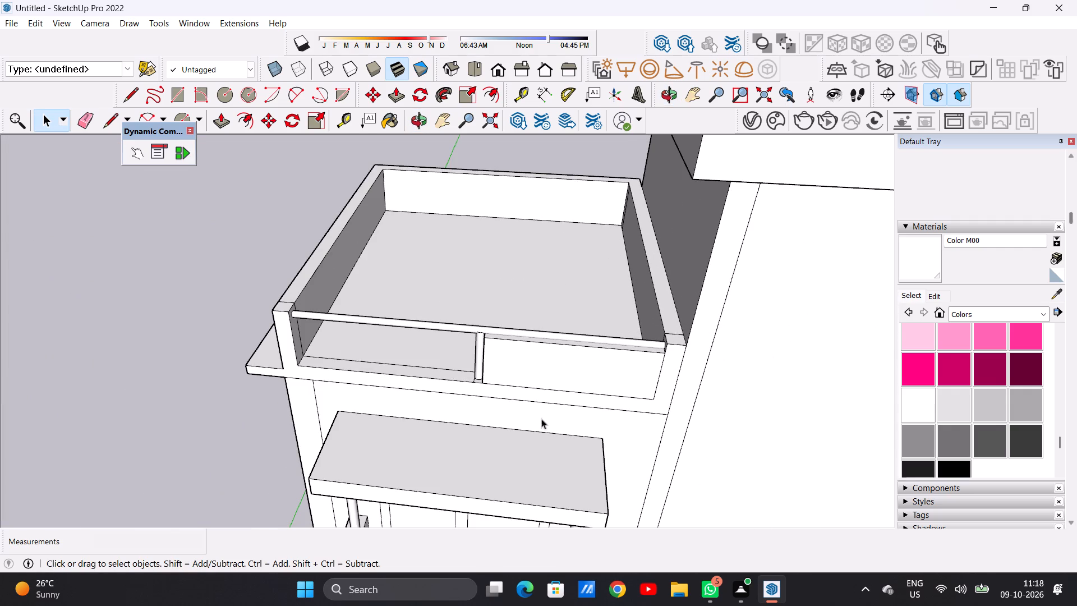
{"action": "scroll", "coordinate": [375, 447], "scroll_direction": "down", "scroll_amount": 6}
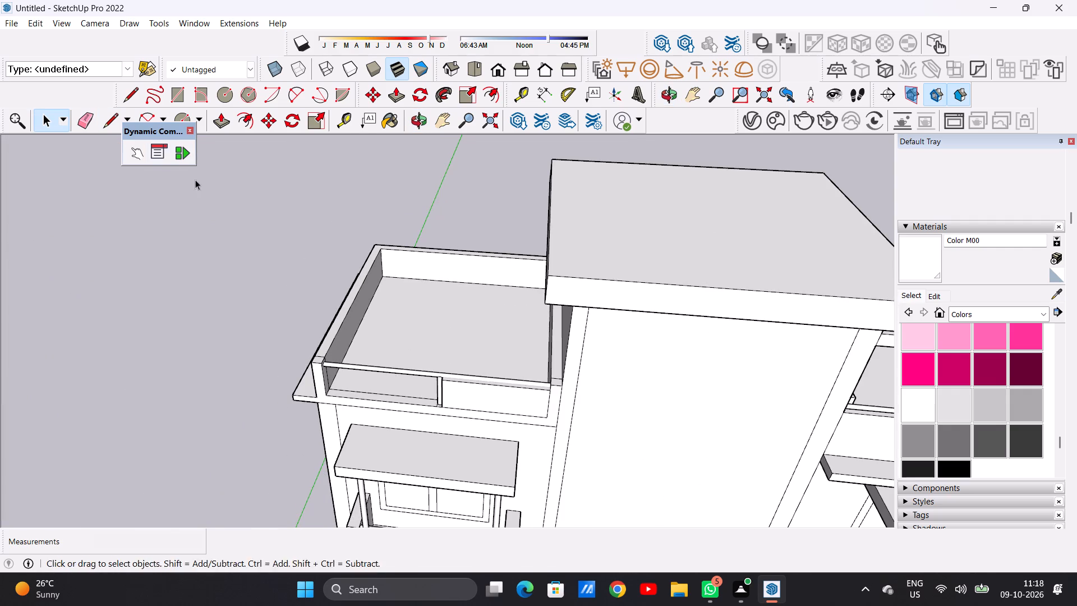
Push/Pull the ledge strip to the left of the post up about 1' 5 5/8", level with the right panel's top.
{"action": "scroll", "coordinate": [406, 404], "scroll_direction": "up", "scroll_amount": 7}
{"action": "middle_click_drag", "start_coordinate": [356, 387], "coordinate": [417, 438]}
{"action": "scroll", "coordinate": [498, 396], "scroll_direction": "up", "scroll_amount": 6}
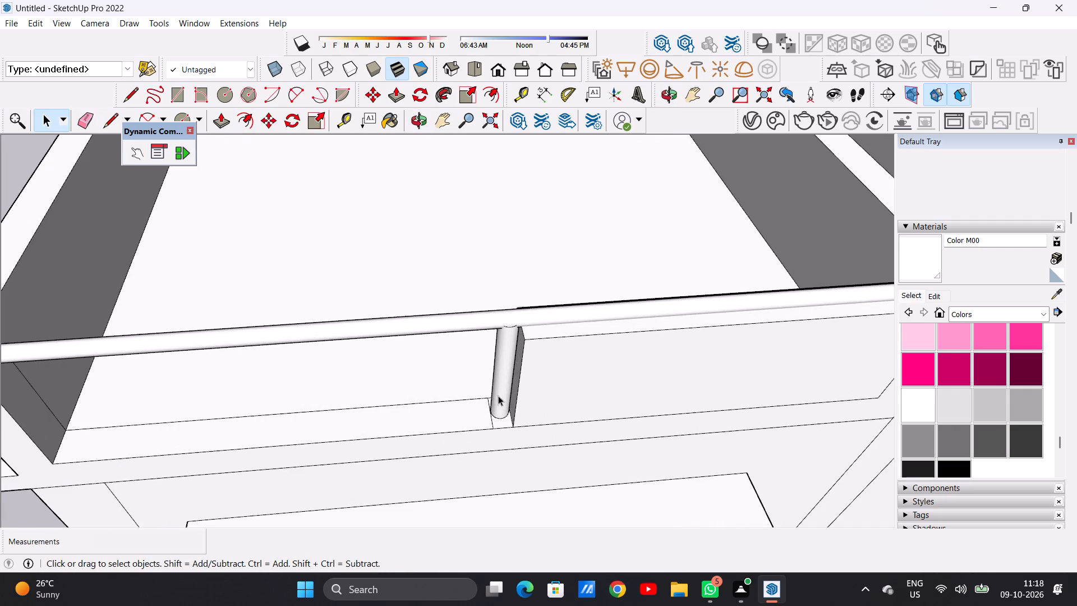
{"action": "middle_click_drag", "start_coordinate": [482, 431], "coordinate": [431, 400]}
{"action": "scroll", "coordinate": [431, 400], "scroll_direction": "up", "scroll_amount": 3}
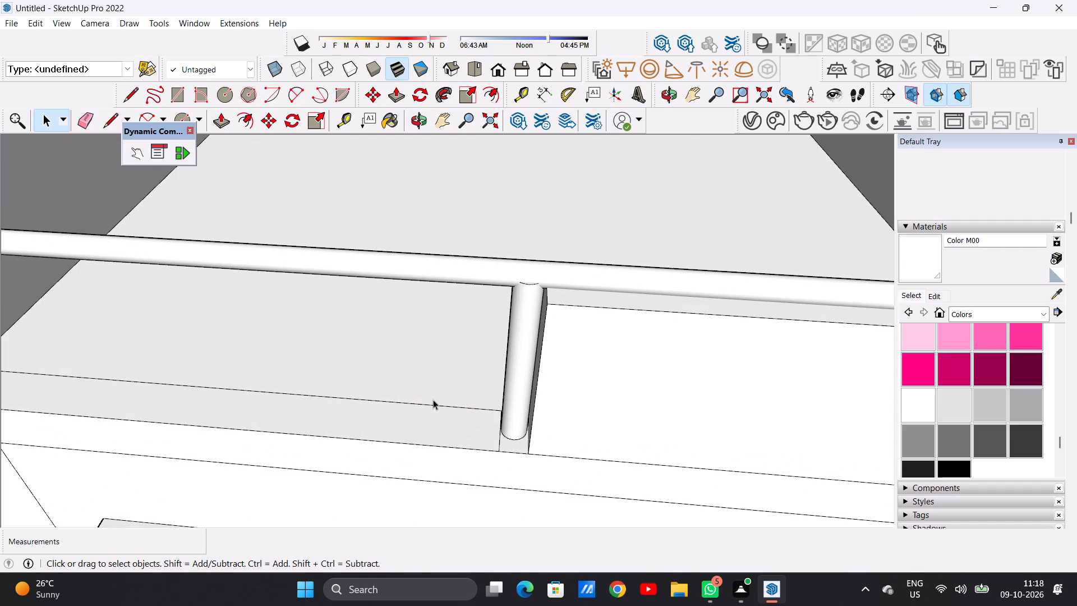
{"action": "key", "text": "p"}
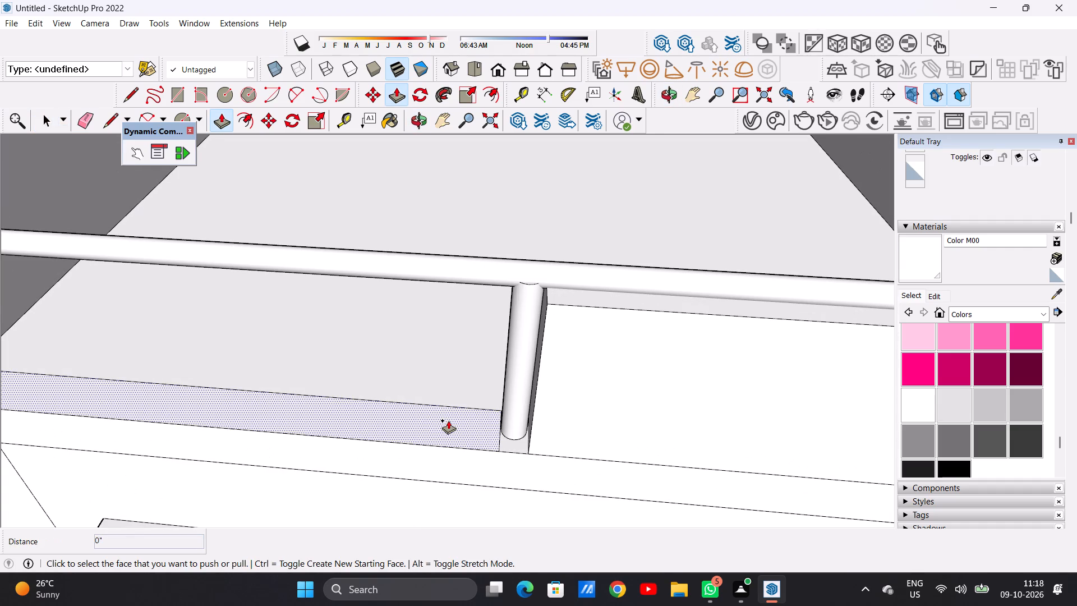
{"action": "left_click", "coordinate": [448, 420]}
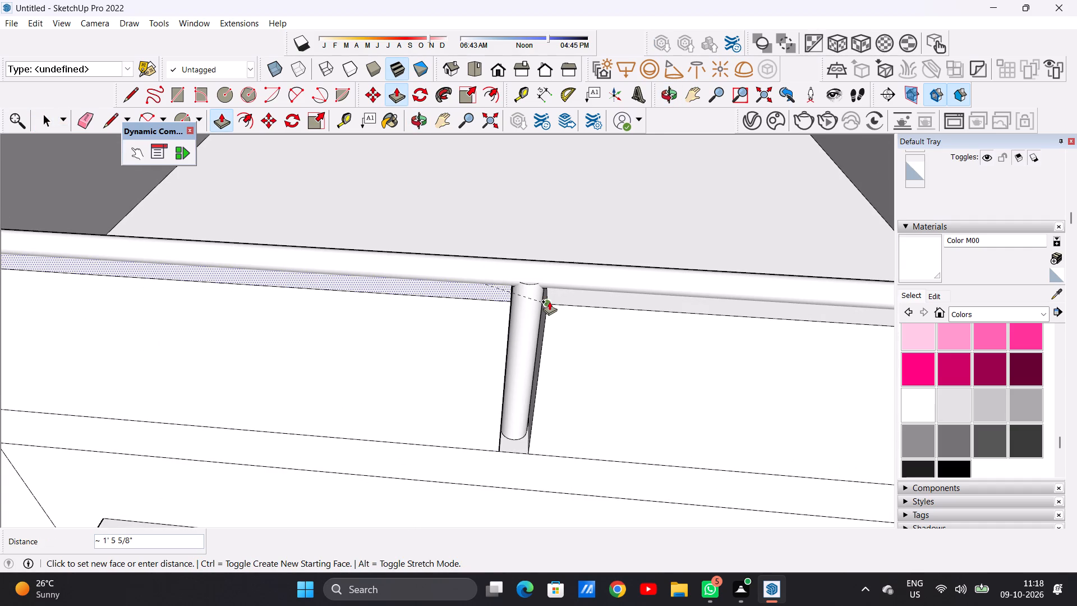
{"action": "left_click", "coordinate": [549, 301]}
{"action": "key", "text": "space"}
Examine both parapet panels, the round rail and the centre post from the front and from above.
{"action": "scroll", "coordinate": [428, 330], "scroll_direction": "down", "scroll_amount": 12}
{"action": "middle_click_drag", "start_coordinate": [376, 344], "coordinate": [381, 333]}
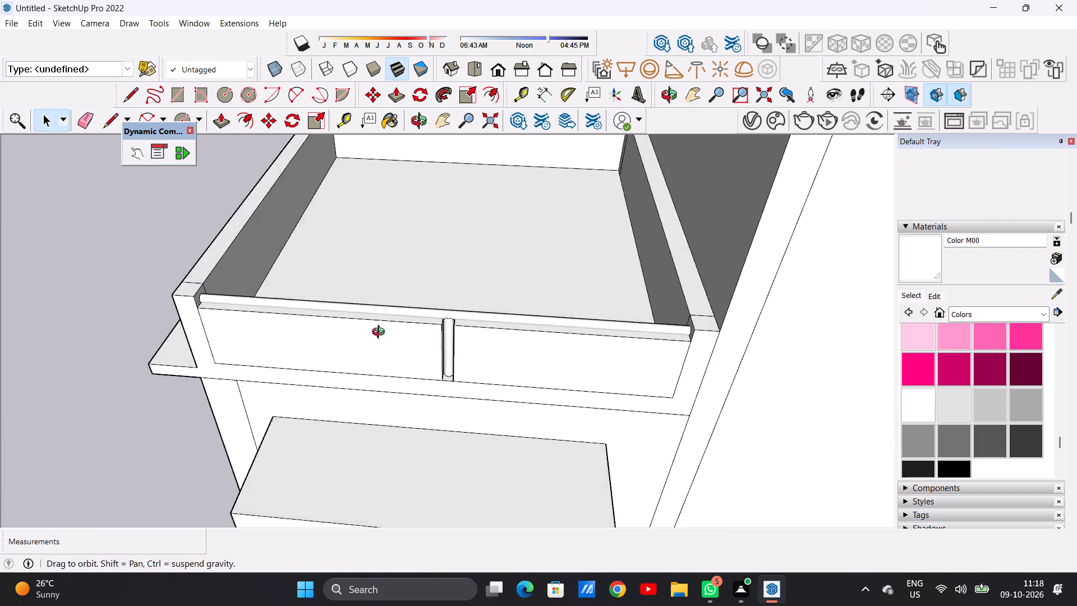
{"action": "middle_click_drag", "start_coordinate": [381, 333], "coordinate": [381, 261]}
{"action": "scroll", "coordinate": [378, 252], "scroll_direction": "down", "scroll_amount": 7}
{"action": "scroll", "coordinate": [427, 332], "scroll_direction": "up", "scroll_amount": 4}
{"action": "middle_click_drag", "start_coordinate": [357, 327], "coordinate": [381, 274]}
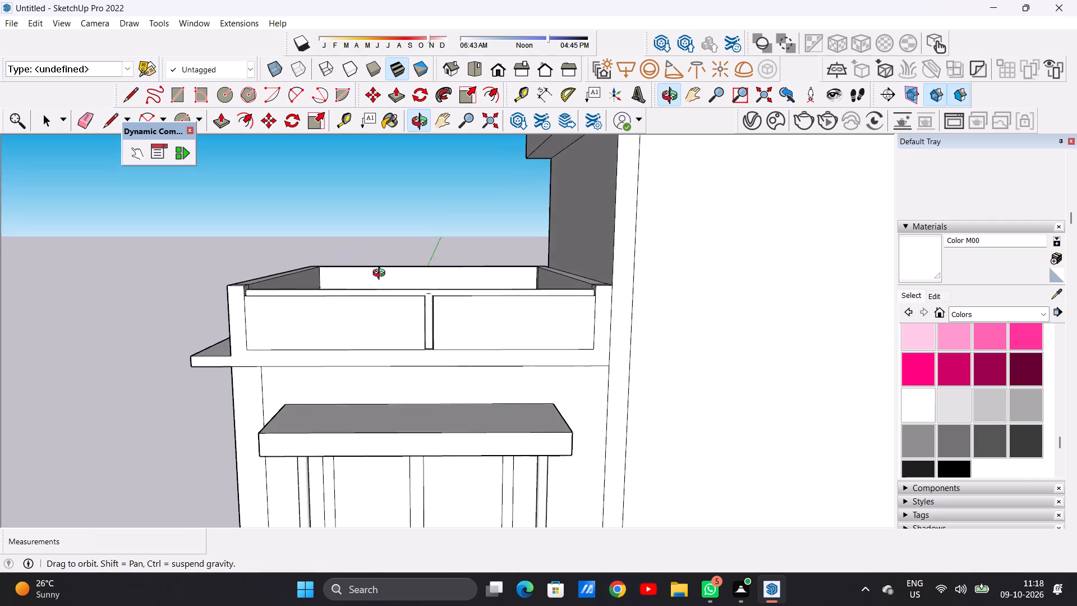
{"action": "middle_click_drag", "start_coordinate": [381, 274], "coordinate": [371, 268]}
{"action": "scroll", "coordinate": [370, 266], "scroll_direction": "up", "scroll_amount": 9}
{"action": "middle_click_drag", "start_coordinate": [355, 309], "coordinate": [403, 350]}
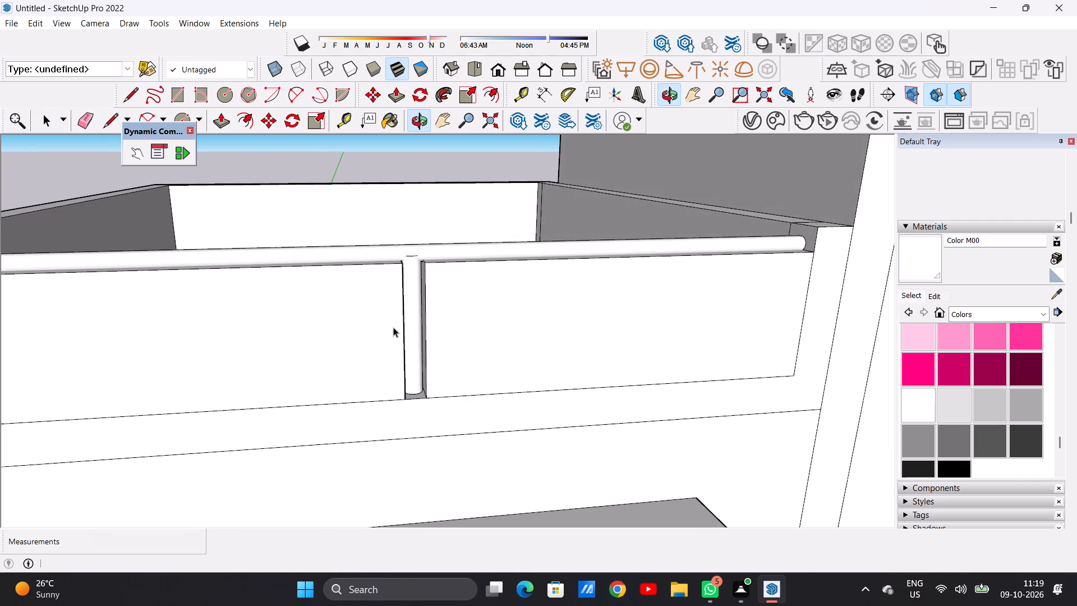
{"action": "scroll", "coordinate": [403, 322], "scroll_direction": "down", "scroll_amount": 11}
{"action": "middle_click_drag", "start_coordinate": [402, 305], "coordinate": [402, 291]}
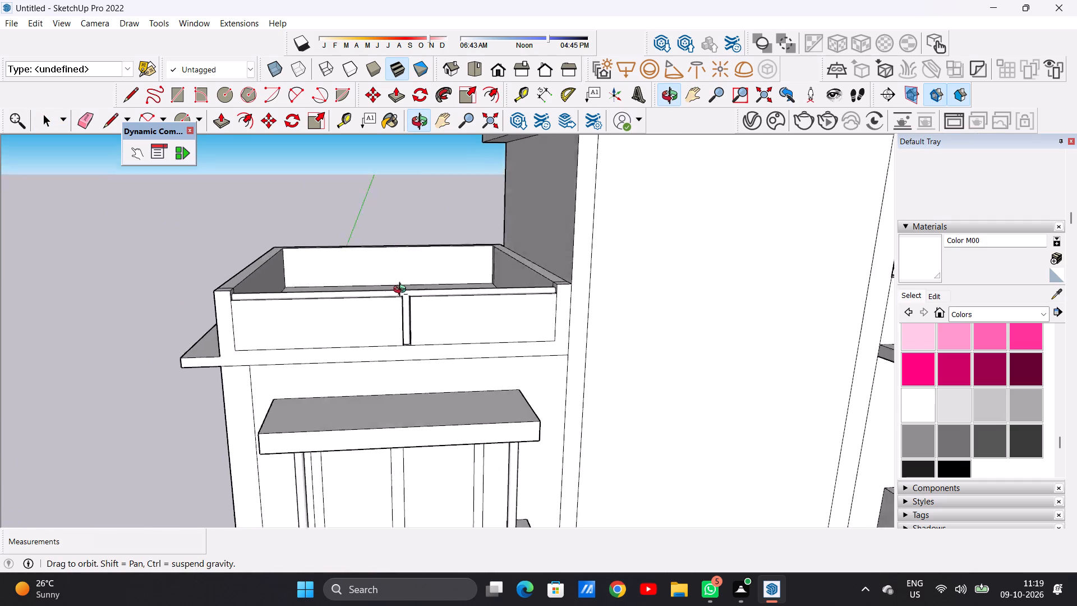
{"action": "middle_click_drag", "start_coordinate": [402, 291], "coordinate": [407, 288]}
{"action": "scroll", "coordinate": [407, 288], "scroll_direction": "up", "scroll_amount": 17}
{"action": "scroll", "coordinate": [350, 394], "scroll_direction": "down", "scroll_amount": 13}
{"action": "middle_click_drag", "start_coordinate": [362, 343], "coordinate": [350, 351]}
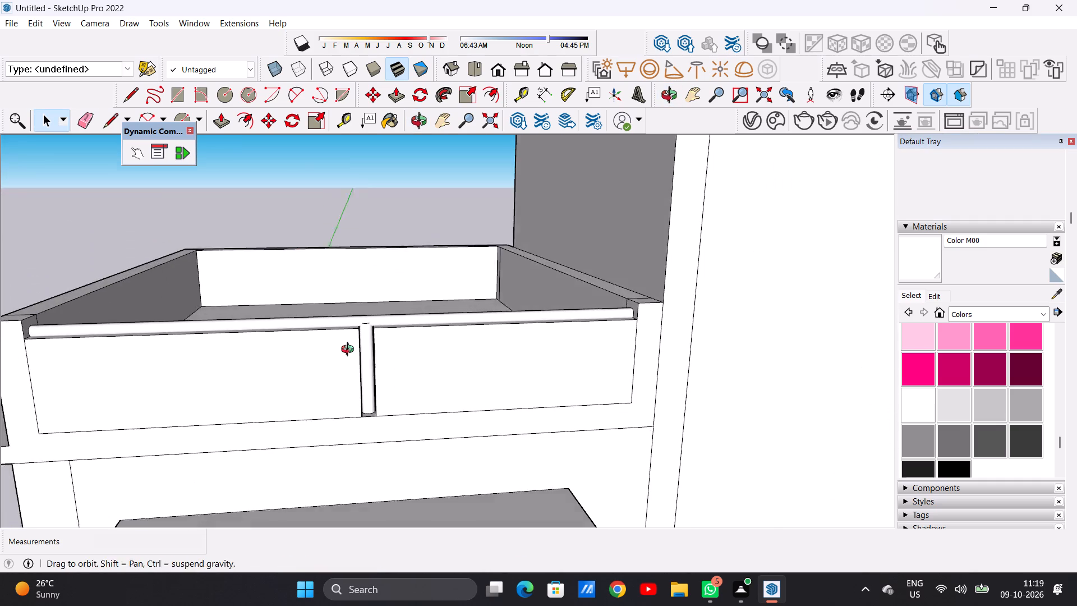
{"action": "middle_click_drag", "start_coordinate": [350, 351], "coordinate": [351, 363]}
{"action": "scroll", "coordinate": [350, 370], "scroll_direction": "down", "scroll_amount": 9}
{"action": "scroll", "coordinate": [352, 326], "scroll_direction": "up", "scroll_amount": 5}
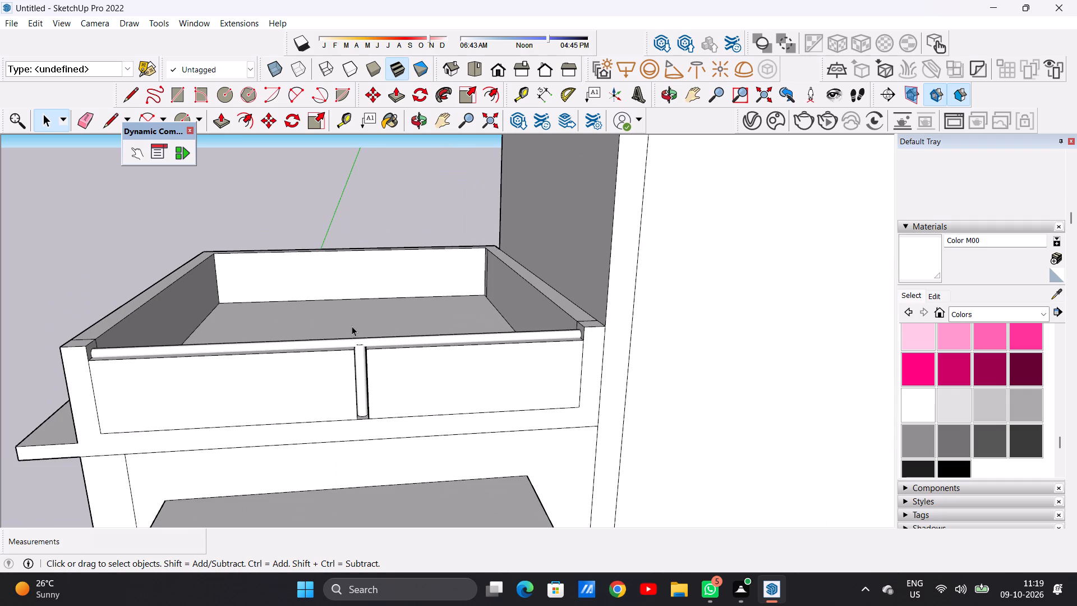
{"action": "scroll", "coordinate": [350, 357], "scroll_direction": "down", "scroll_amount": 7}
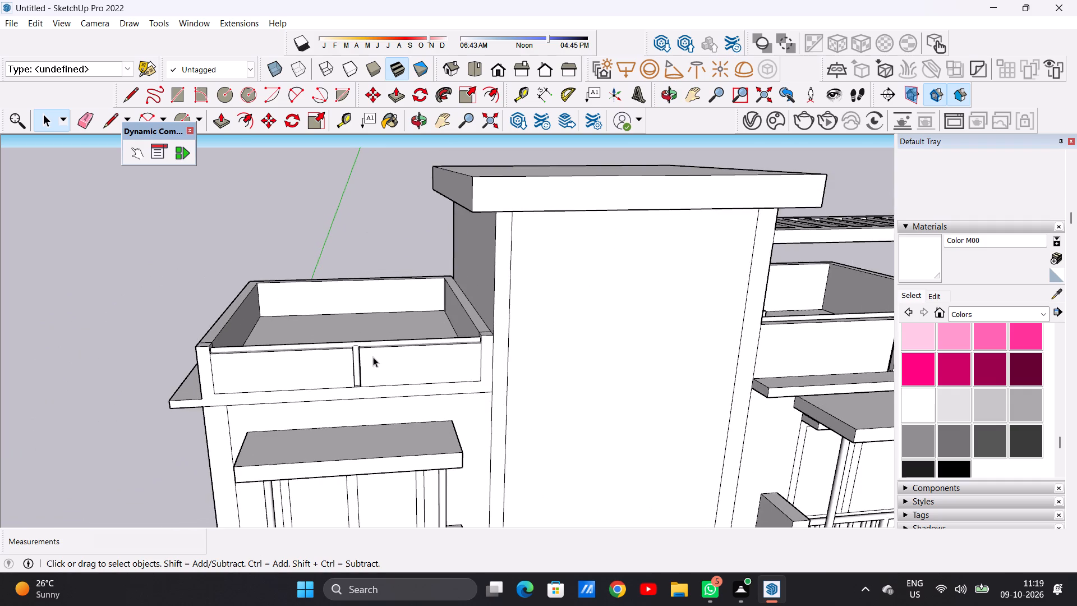
Review the building's full front elevation, from the roof parapets down to the ground floor.
{"action": "middle_click_drag", "start_coordinate": [368, 361], "coordinate": [335, 291]}
{"action": "scroll", "coordinate": [392, 357], "scroll_direction": "down", "scroll_amount": 15}
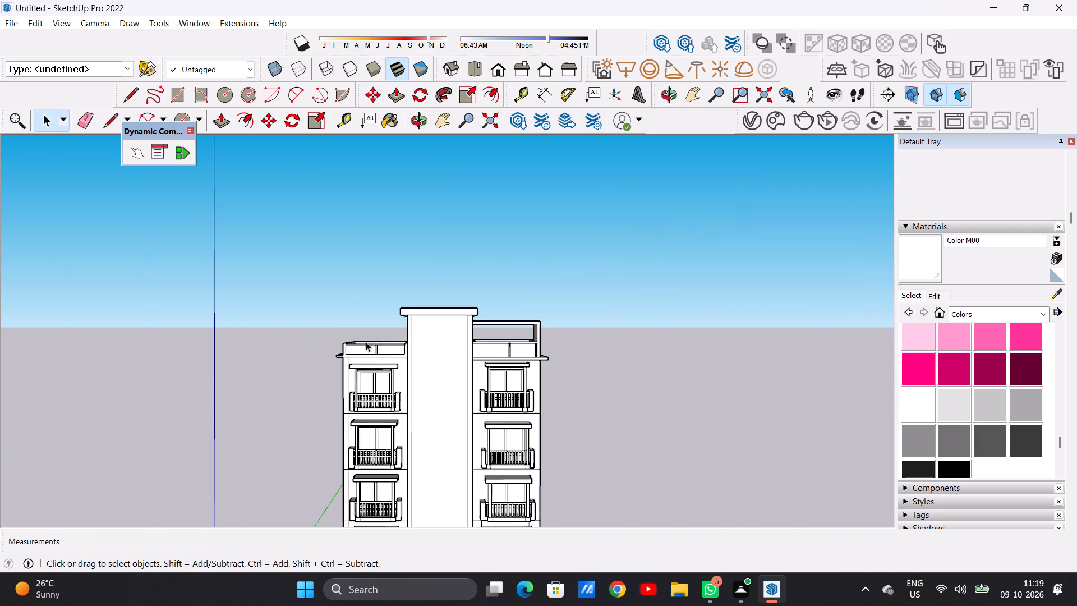
{"action": "scroll", "coordinate": [366, 342], "scroll_direction": "down", "scroll_amount": 6}
{"action": "scroll", "coordinate": [446, 342], "scroll_direction": "up", "scroll_amount": 16}
{"action": "scroll", "coordinate": [529, 370], "scroll_direction": "down", "scroll_amount": 11}
{"action": "scroll", "coordinate": [384, 408], "scroll_direction": "up", "scroll_amount": 9}
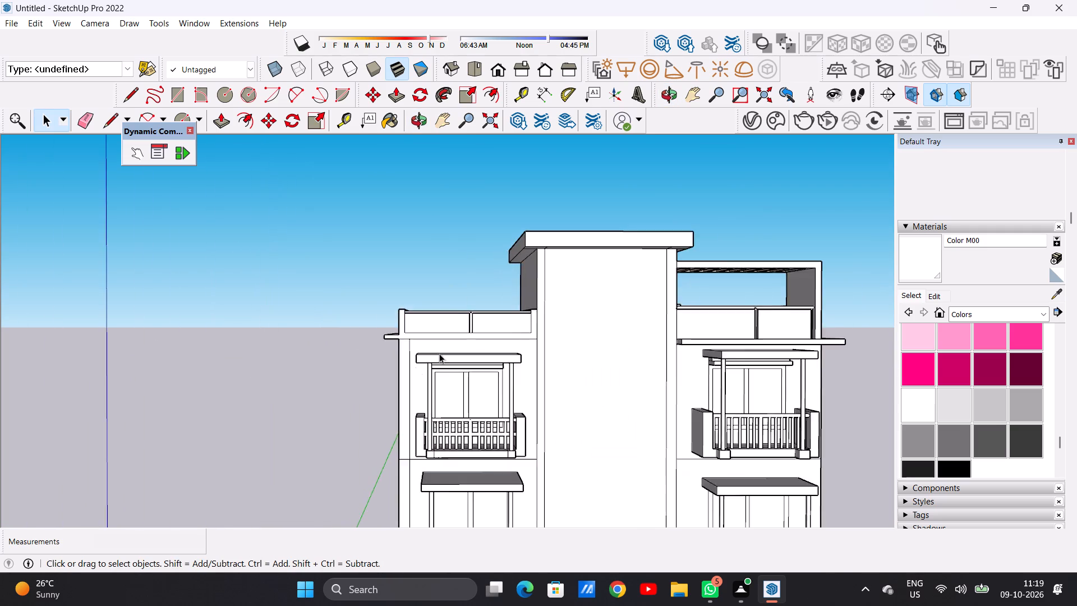
{"action": "scroll", "coordinate": [439, 353], "scroll_direction": "up", "scroll_amount": 17}
{"action": "scroll", "coordinate": [424, 338], "scroll_direction": "down", "scroll_amount": 13}
{"action": "middle_click_drag", "start_coordinate": [378, 323], "coordinate": [443, 341]}
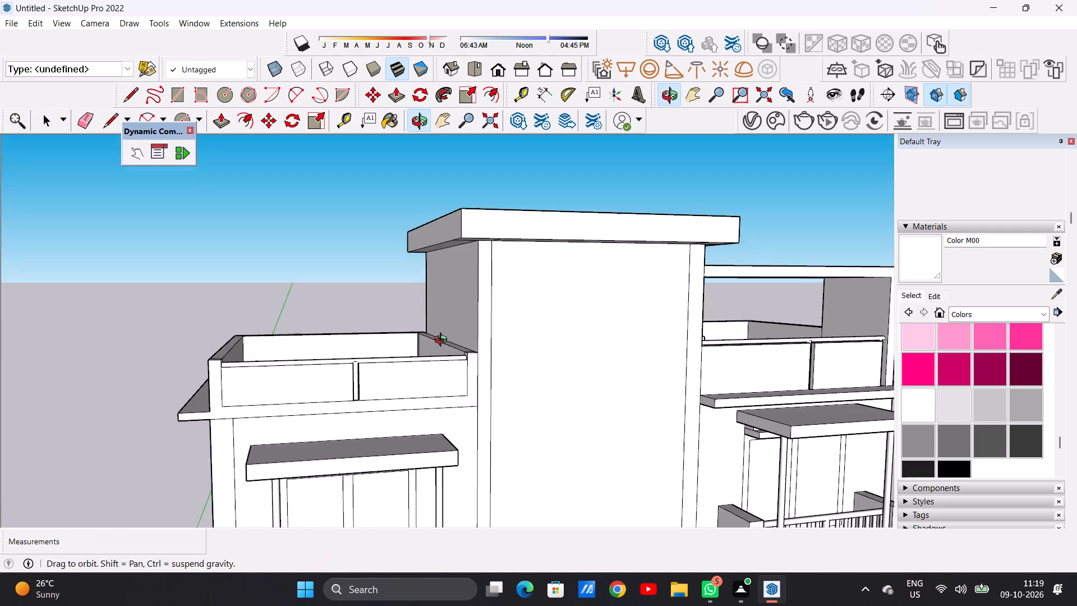
{"action": "middle_click_drag", "start_coordinate": [443, 341], "coordinate": [402, 310]}
{"action": "scroll", "coordinate": [378, 324], "scroll_direction": "down", "scroll_amount": 20}
{"action": "scroll", "coordinate": [378, 324], "scroll_direction": "down", "scroll_amount": 1}
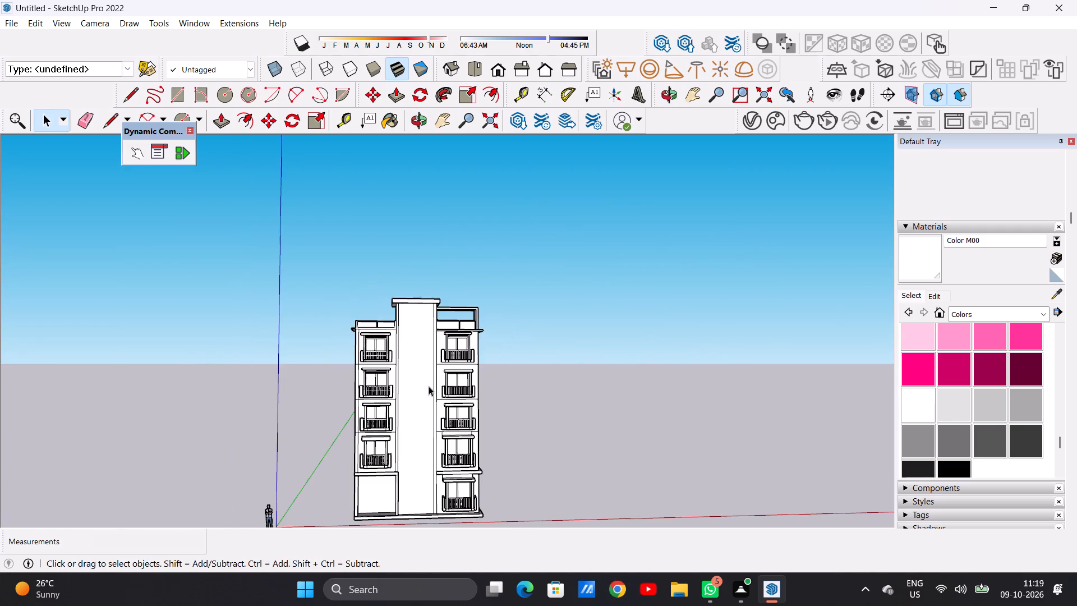
{"action": "scroll", "coordinate": [396, 352], "scroll_direction": "down", "scroll_amount": 5}
{"action": "scroll", "coordinate": [402, 448], "scroll_direction": "up", "scroll_amount": 7}
{"action": "scroll", "coordinate": [405, 418], "scroll_direction": "down", "scroll_amount": 1}
{"action": "scroll", "coordinate": [405, 418], "scroll_direction": "up", "scroll_amount": 5}
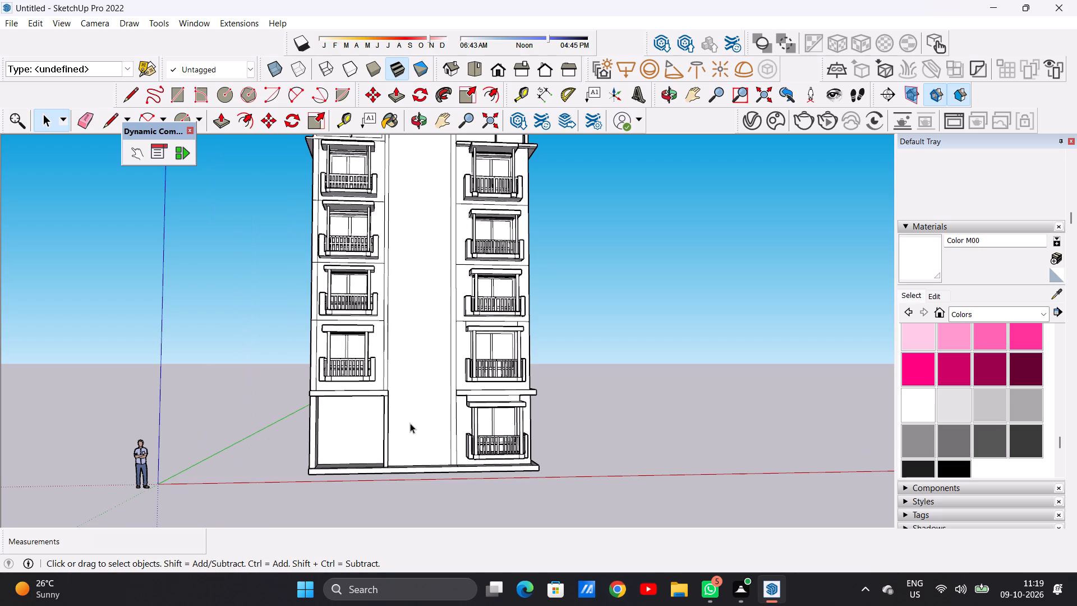
{"action": "scroll", "coordinate": [422, 397], "scroll_direction": "down", "scroll_amount": 10}
{"action": "scroll", "coordinate": [421, 283], "scroll_direction": "up", "scroll_amount": 7}
{"action": "middle_click_drag", "start_coordinate": [425, 287], "coordinate": [404, 291]}
{"action": "scroll", "coordinate": [416, 351], "scroll_direction": "down", "scroll_amount": 9}
{"action": "scroll", "coordinate": [416, 430], "scroll_direction": "up", "scroll_amount": 8}
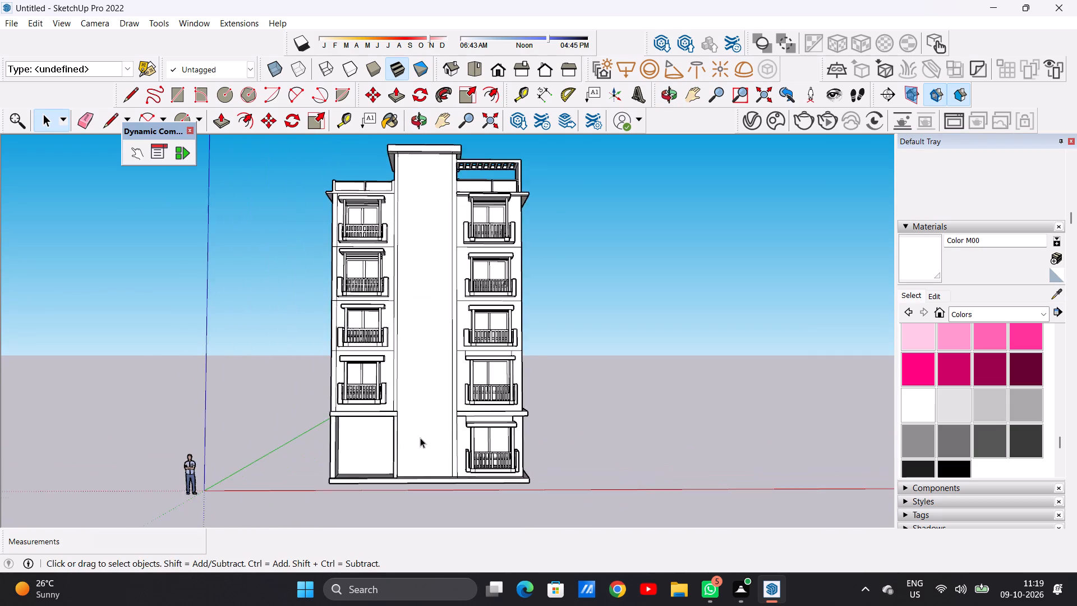
{"action": "scroll", "coordinate": [420, 438], "scroll_direction": "up", "scroll_amount": 2}
{"action": "scroll", "coordinate": [422, 454], "scroll_direction": "down", "scroll_amount": 2}
{"action": "scroll", "coordinate": [439, 327], "scroll_direction": "down", "scroll_amount": 4}
{"action": "scroll", "coordinate": [434, 250], "scroll_direction": "down", "scroll_amount": 1}
{"action": "scroll", "coordinate": [434, 250], "scroll_direction": "up", "scroll_amount": 2}
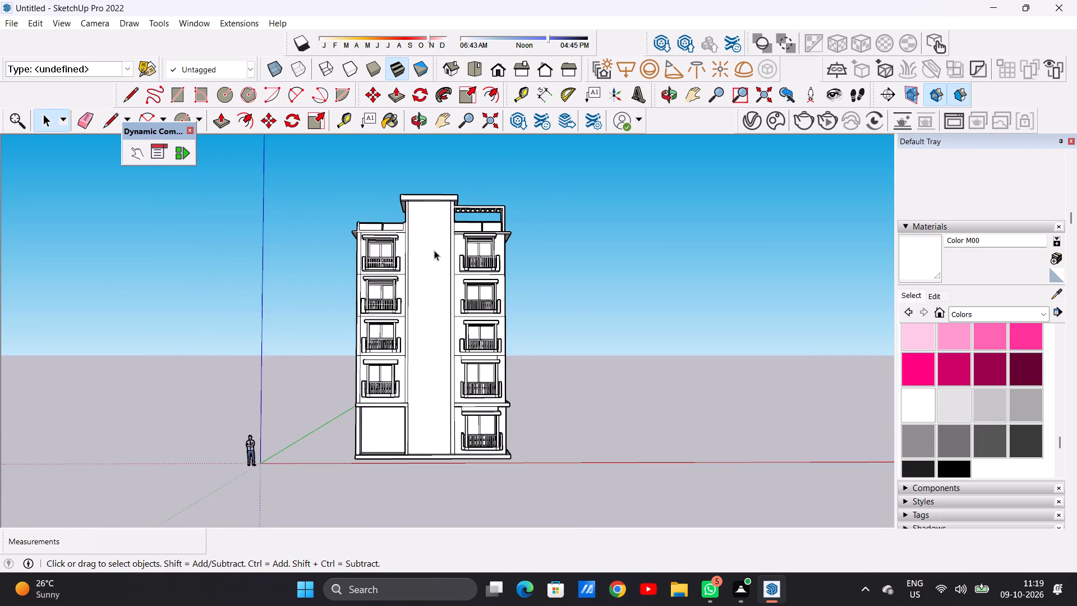
{"action": "scroll", "coordinate": [437, 247], "scroll_direction": "up", "scroll_amount": 3}
{"action": "scroll", "coordinate": [439, 254], "scroll_direction": "down", "scroll_amount": 5}
{"action": "scroll", "coordinate": [443, 320], "scroll_direction": "up", "scroll_amount": 6}
{"action": "scroll", "coordinate": [441, 354], "scroll_direction": "down", "scroll_amount": 3}
{"action": "scroll", "coordinate": [446, 241], "scroll_direction": "up", "scroll_amount": 2}
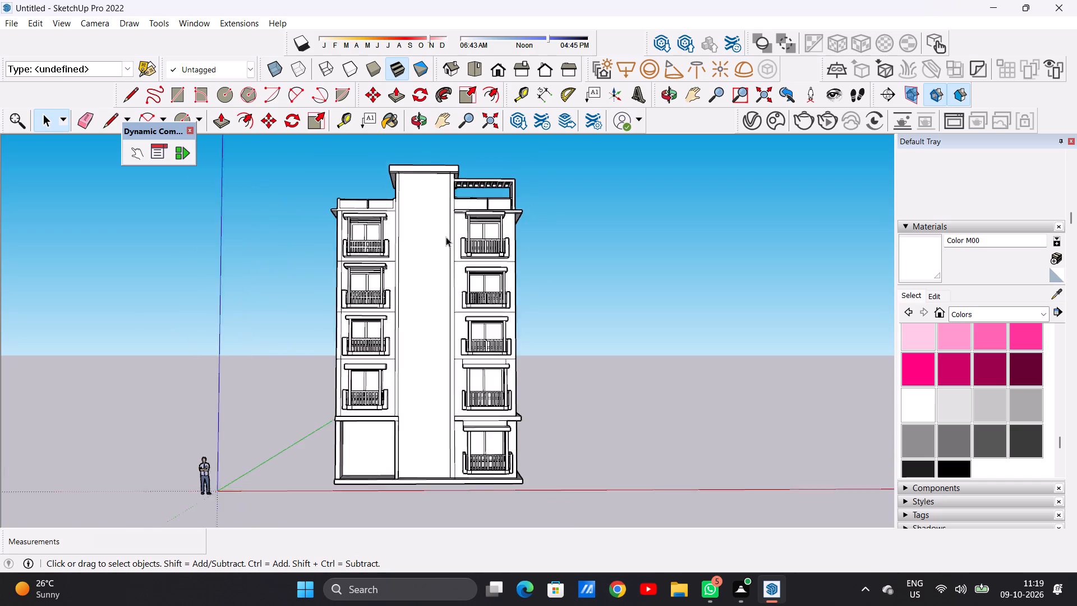
{"action": "scroll", "coordinate": [446, 237], "scroll_direction": "up", "scroll_amount": 2}
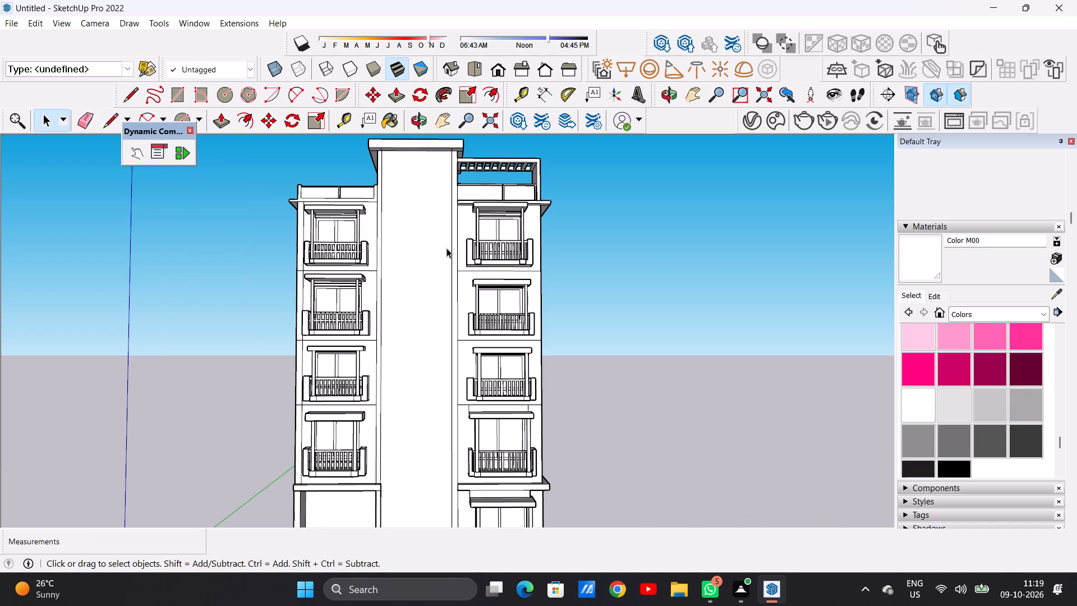
{"action": "scroll", "coordinate": [455, 284], "scroll_direction": "down", "scroll_amount": 9}
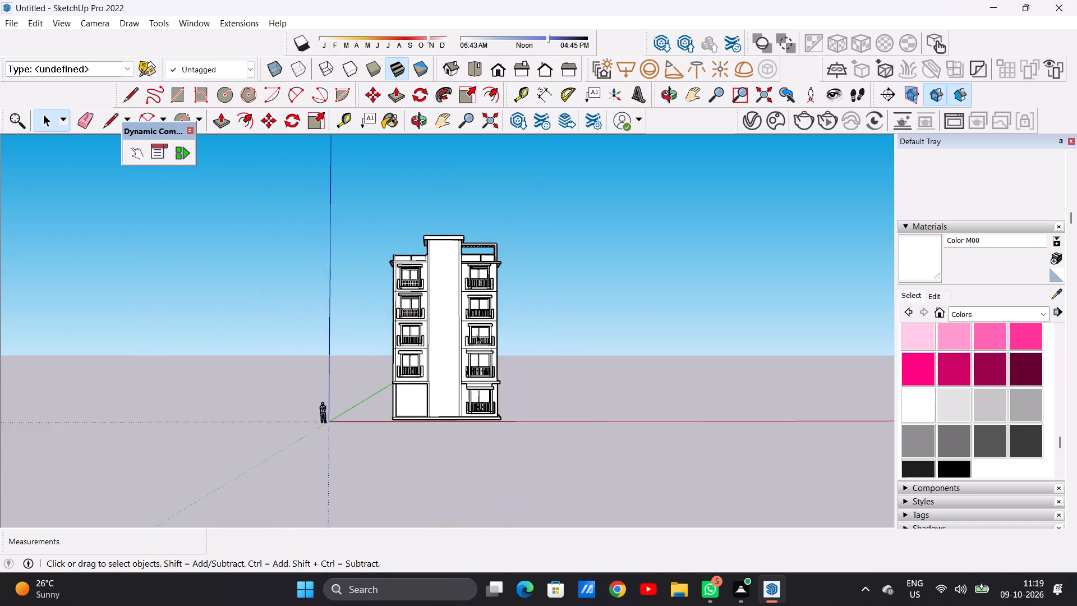
Erase the leftover seam lines at the front corners of the underside of the central column's roof cap.
{"action": "scroll", "coordinate": [458, 357], "scroll_direction": "up", "scroll_amount": 1}
{"action": "scroll", "coordinate": [458, 357], "scroll_direction": "down", "scroll_amount": 1}
{"action": "scroll", "coordinate": [458, 365], "scroll_direction": "up", "scroll_amount": 6}
{"action": "middle_click_drag", "start_coordinate": [444, 331], "coordinate": [440, 350]}
{"action": "scroll", "coordinate": [448, 375], "scroll_direction": "down", "scroll_amount": 4}
{"action": "scroll", "coordinate": [440, 243], "scroll_direction": "up", "scroll_amount": 11}
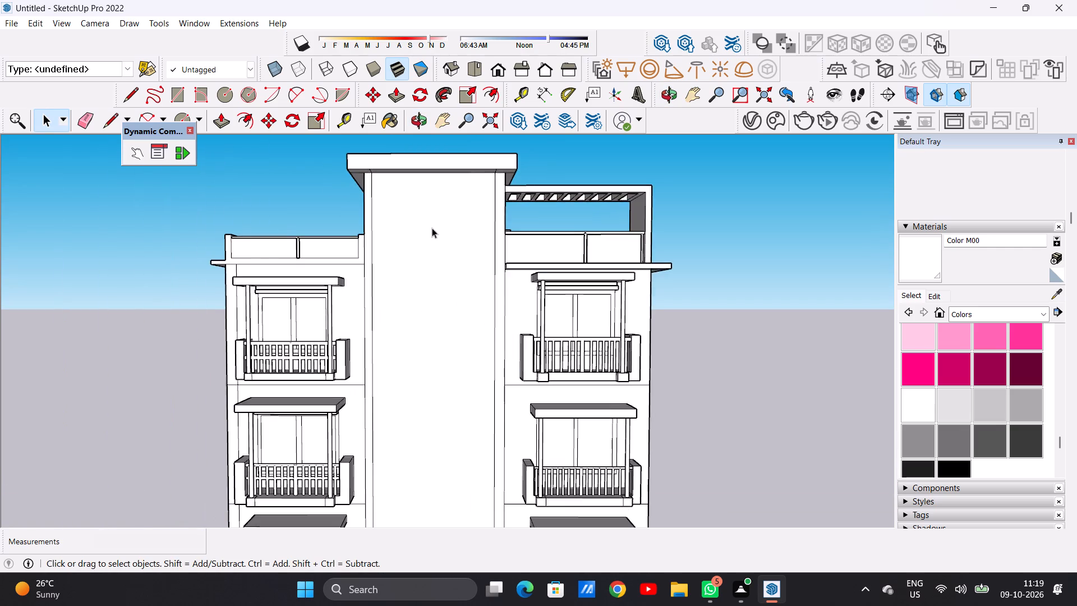
{"action": "middle_click_drag", "start_coordinate": [432, 228], "coordinate": [282, 181]}
{"action": "scroll", "coordinate": [472, 173], "scroll_direction": "up", "scroll_amount": 7}
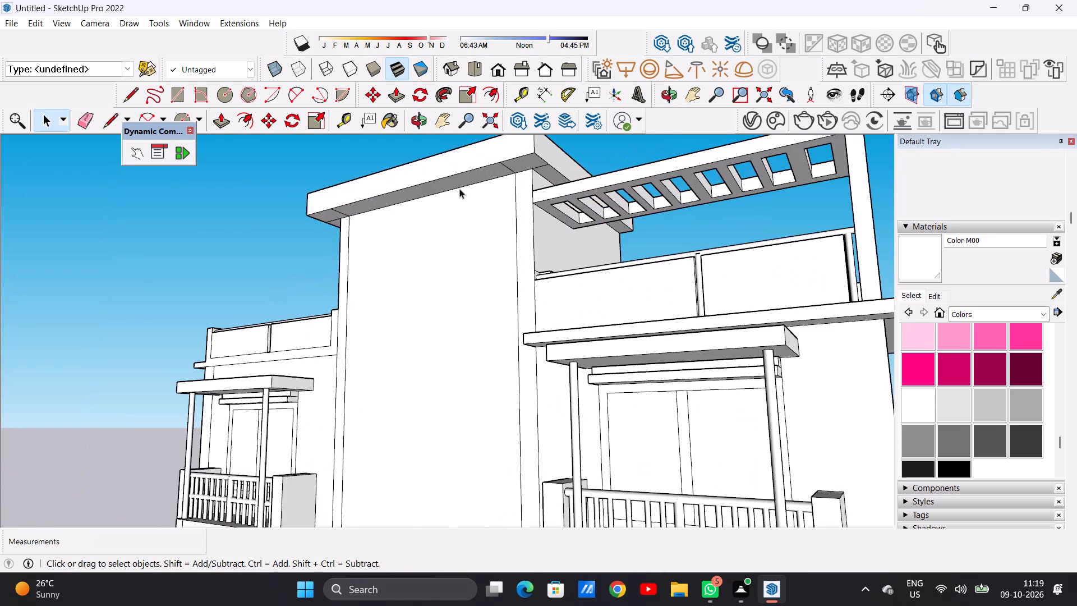
{"action": "scroll", "coordinate": [505, 187], "scroll_direction": "up", "scroll_amount": 3}
{"action": "key", "text": "e"}
{"action": "scroll", "coordinate": [516, 158], "scroll_direction": "up", "scroll_amount": 5}
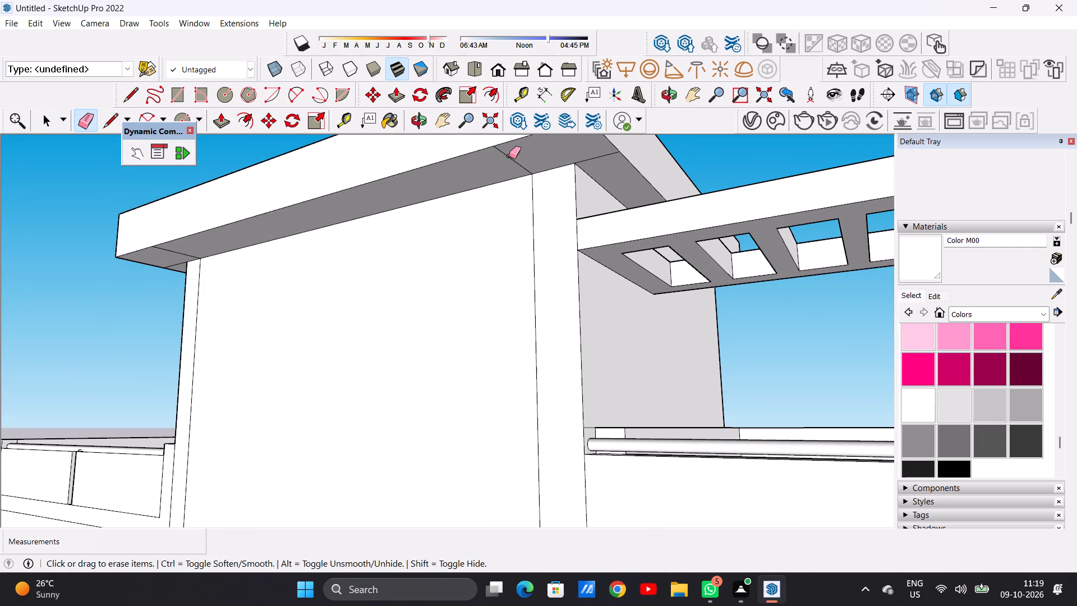
{"action": "left_click_drag", "start_coordinate": [512, 154], "coordinate": [499, 166]}
{"action": "left_click_drag", "start_coordinate": [595, 153], "coordinate": [605, 167]}
{"action": "scroll", "coordinate": [617, 190], "scroll_direction": "down", "scroll_amount": 6}
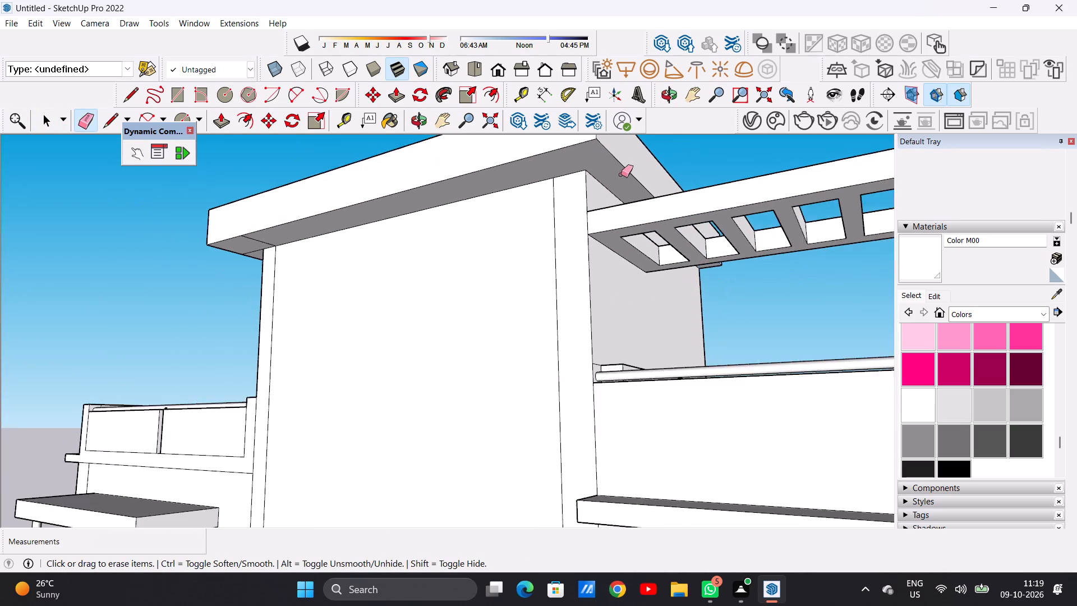
{"action": "scroll", "coordinate": [621, 175], "scroll_direction": "down", "scroll_amount": 3}
{"action": "scroll", "coordinate": [419, 225], "scroll_direction": "up", "scroll_amount": 14}
{"action": "left_click_drag", "start_coordinate": [346, 205], "coordinate": [323, 210]}
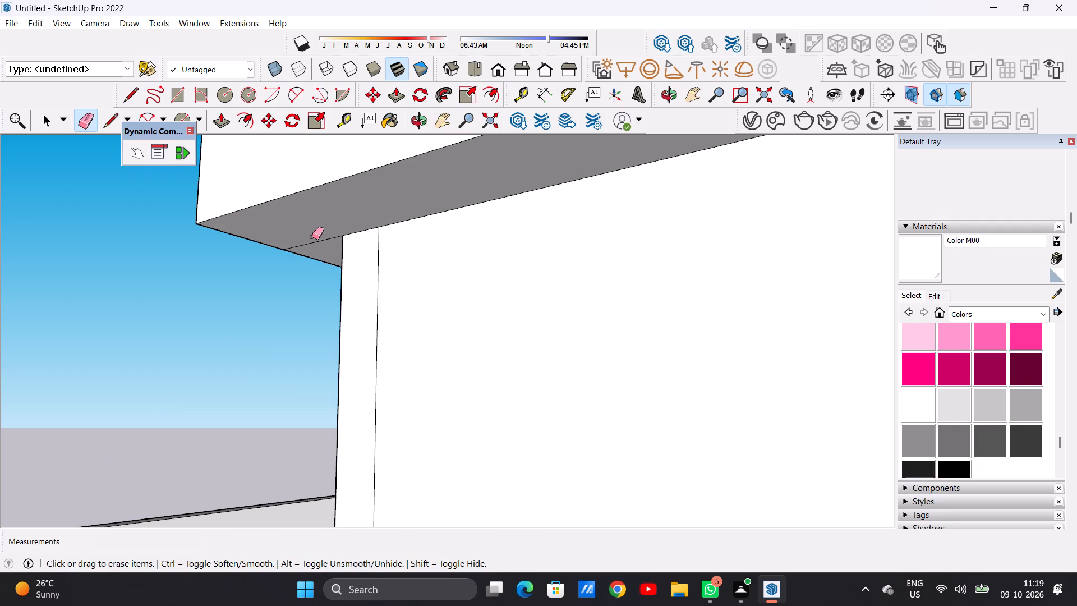
{"action": "left_click_drag", "start_coordinate": [312, 237], "coordinate": [318, 248]}
{"action": "scroll", "coordinate": [427, 246], "scroll_direction": "down", "scroll_amount": 20}
{"action": "scroll", "coordinate": [427, 246], "scroll_direction": "down", "scroll_amount": 4}
{"action": "middle_click_drag", "start_coordinate": [547, 203], "coordinate": [545, 199]}
{"action": "scroll", "coordinate": [547, 203], "scroll_direction": "up", "scroll_amount": 1}
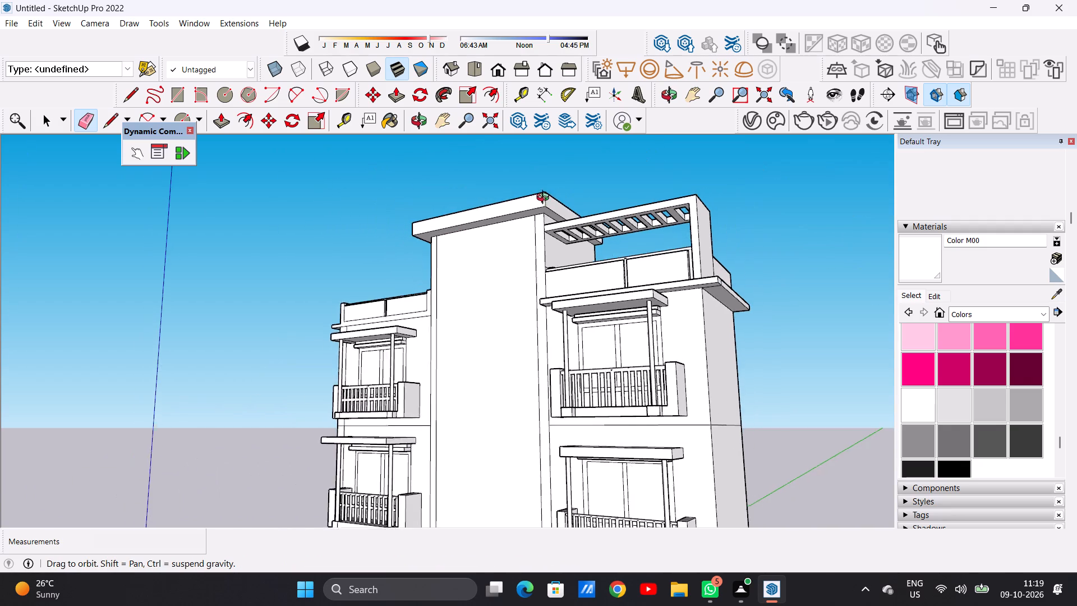
{"action": "scroll", "coordinate": [545, 199], "scroll_direction": "up", "scroll_amount": 1}
{"action": "middle_click_drag", "start_coordinate": [545, 199], "coordinate": [682, 249]}
{"action": "middle_click_drag", "start_coordinate": [348, 239], "coordinate": [398, 227]}
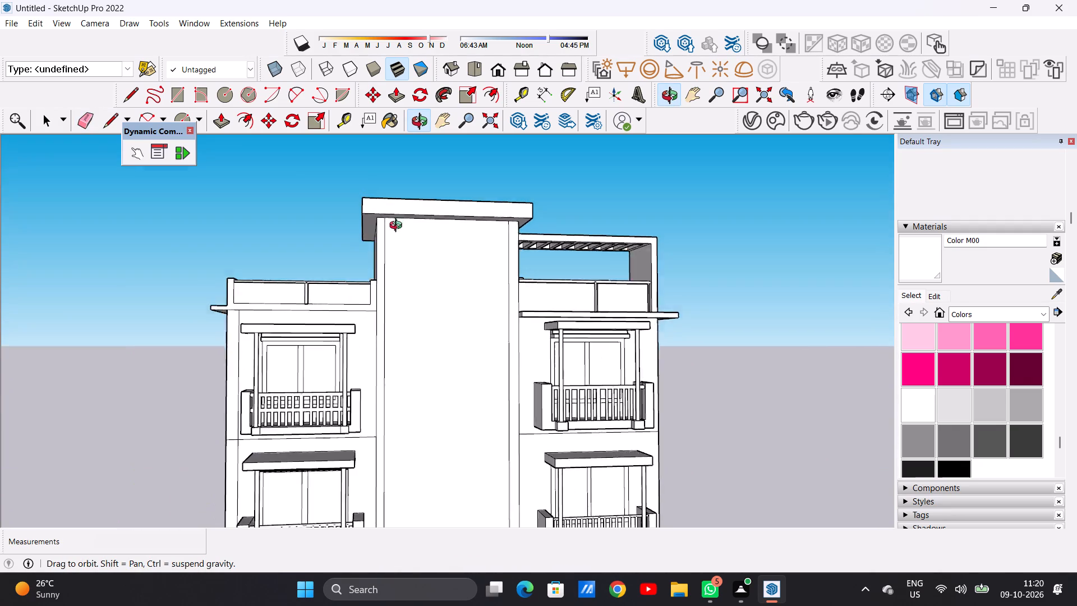
{"action": "middle_click_drag", "start_coordinate": [398, 227], "coordinate": [382, 251]}
{"action": "key", "text": "space"}
Review the front elevation around the central column, its roof cap and the rooftop parapets on both sides.
{"action": "scroll", "coordinate": [404, 258], "scroll_direction": "down", "scroll_amount": 10}
{"action": "scroll", "coordinate": [443, 310], "scroll_direction": "down", "scroll_amount": 5}
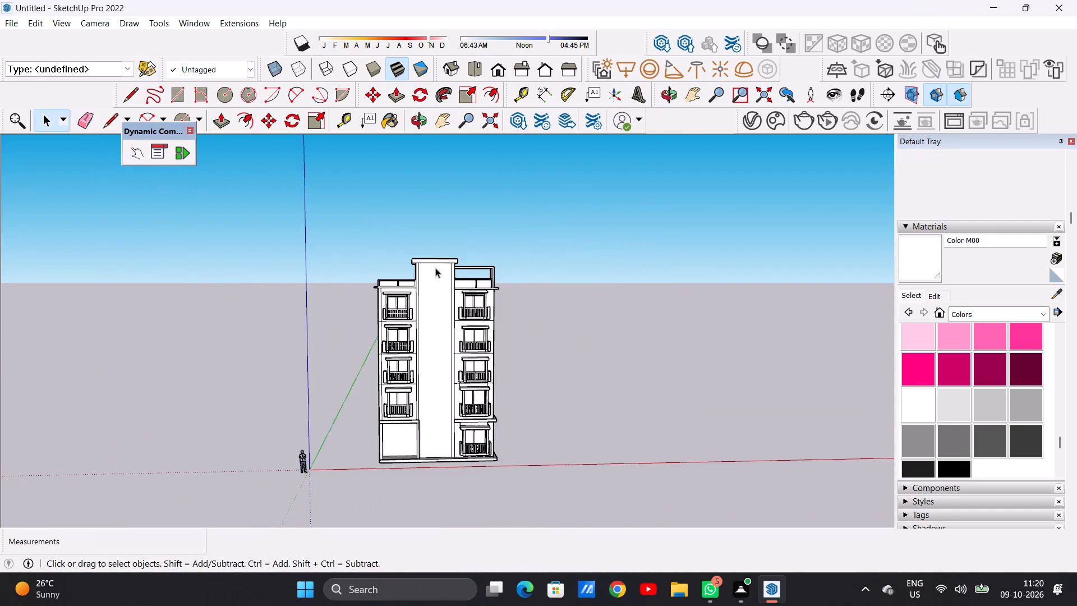
{"action": "scroll", "coordinate": [463, 404], "scroll_direction": "up", "scroll_amount": 6}
{"action": "scroll", "coordinate": [406, 430], "scroll_direction": "down", "scroll_amount": 4}
{"action": "scroll", "coordinate": [421, 238], "scroll_direction": "up", "scroll_amount": 9}
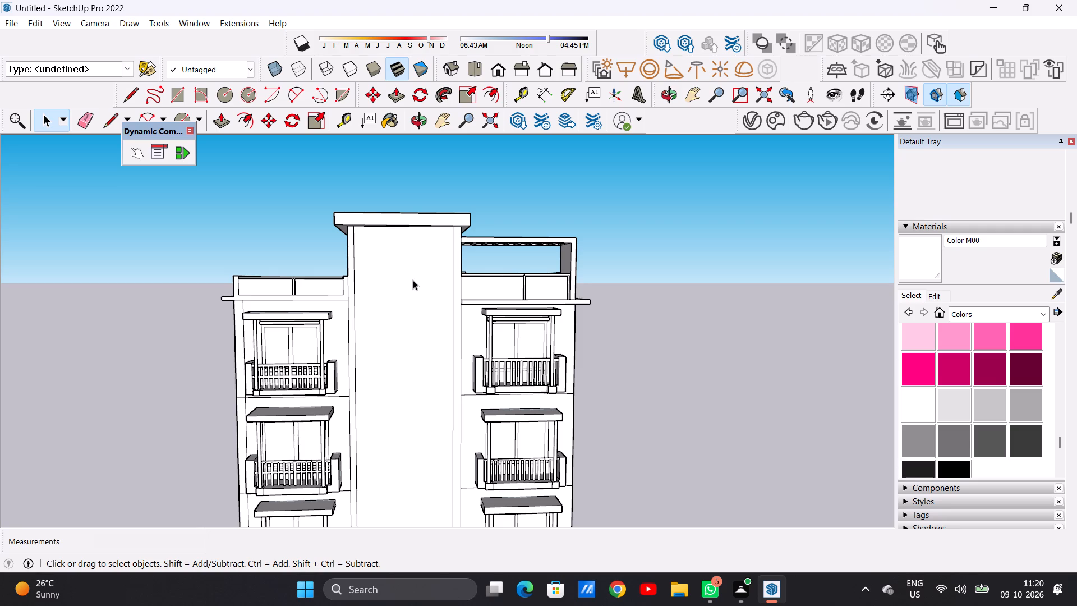
{"action": "scroll", "coordinate": [413, 300], "scroll_direction": "down", "scroll_amount": 7}
{"action": "middle_click_drag", "start_coordinate": [426, 306], "coordinate": [385, 288]}
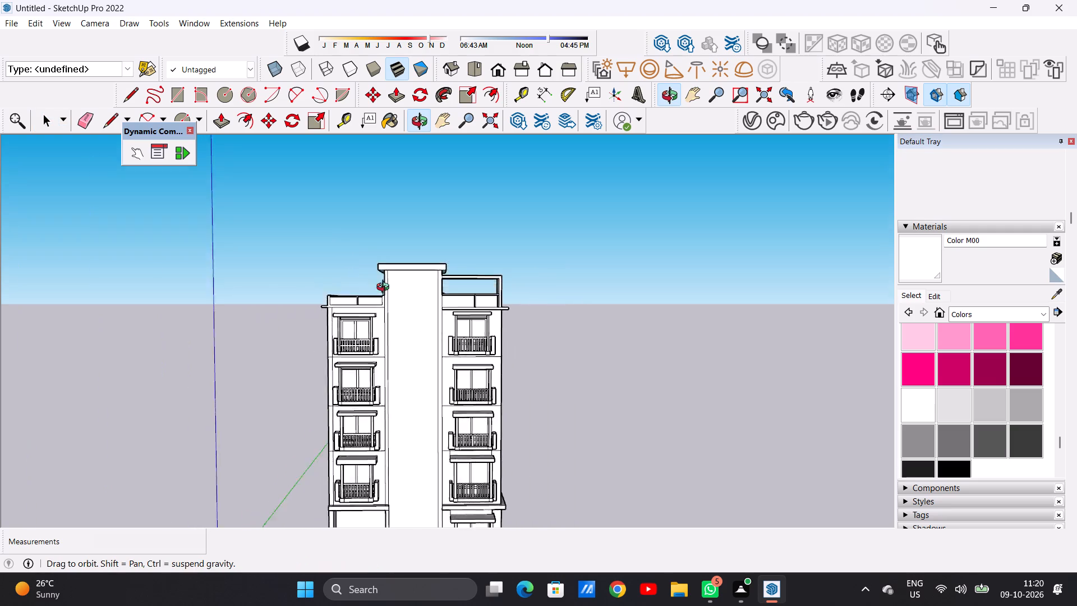
{"action": "middle_click_drag", "start_coordinate": [385, 288], "coordinate": [425, 300]}
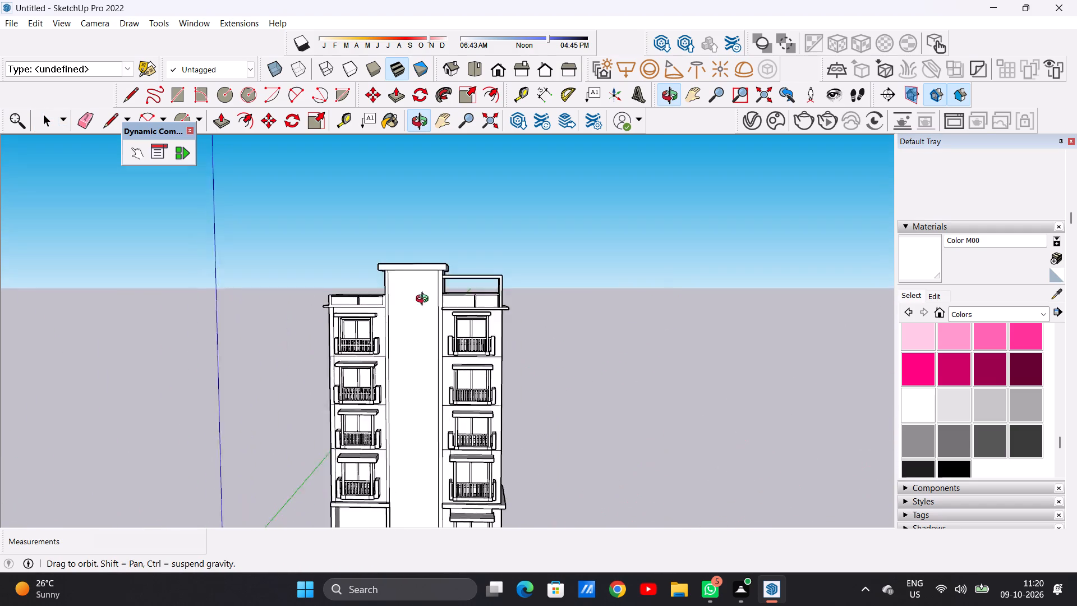
{"action": "middle_click_drag", "start_coordinate": [425, 300], "coordinate": [443, 296]}
Examine the left parapet's centre post, round rail and panels up close from the front and from above.
{"action": "scroll", "coordinate": [361, 302], "scroll_direction": "up", "scroll_amount": 20}
{"action": "scroll", "coordinate": [361, 302], "scroll_direction": "up", "scroll_amount": 6}
{"action": "middle_click_drag", "start_coordinate": [349, 283], "coordinate": [354, 291]}
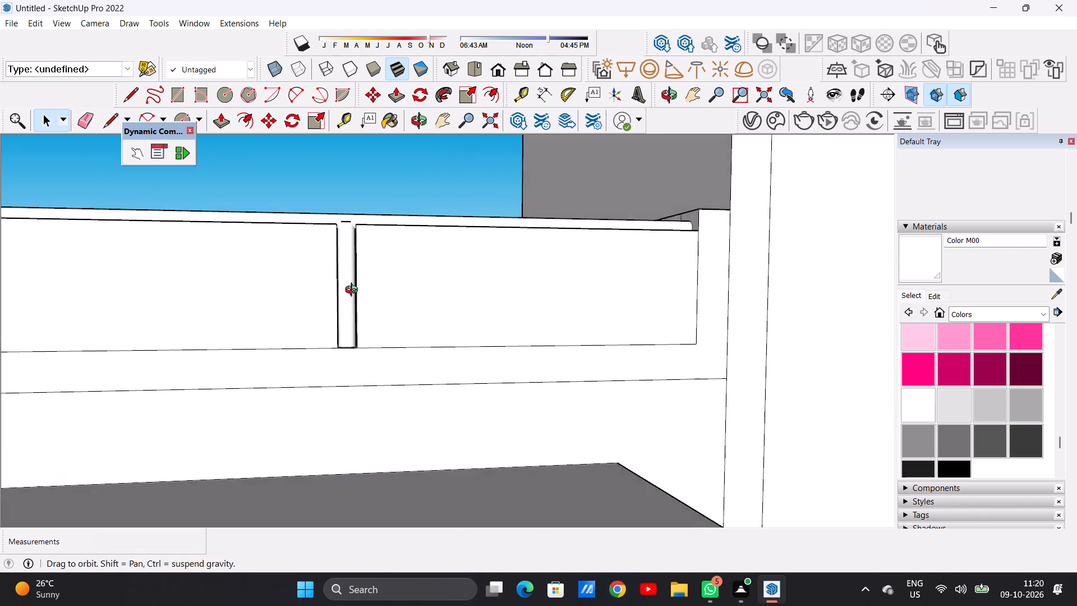
{"action": "middle_click_drag", "start_coordinate": [354, 291], "coordinate": [345, 382]}
{"action": "scroll", "coordinate": [361, 355], "scroll_direction": "down", "scroll_amount": 7}
{"action": "scroll", "coordinate": [350, 310], "scroll_direction": "up", "scroll_amount": 11}
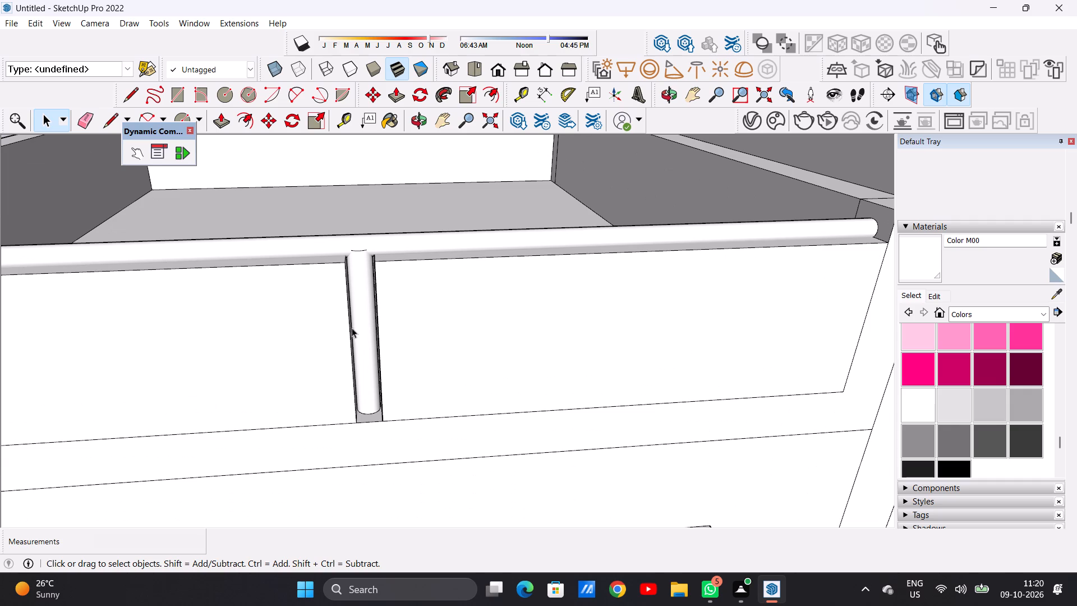
{"action": "scroll", "coordinate": [376, 306], "scroll_direction": "down", "scroll_amount": 20}
{"action": "scroll", "coordinate": [376, 306], "scroll_direction": "down", "scroll_amount": 2}
{"action": "scroll", "coordinate": [371, 348], "scroll_direction": "up", "scroll_amount": 2}
{"action": "middle_click_drag", "start_coordinate": [370, 345], "coordinate": [359, 261]}
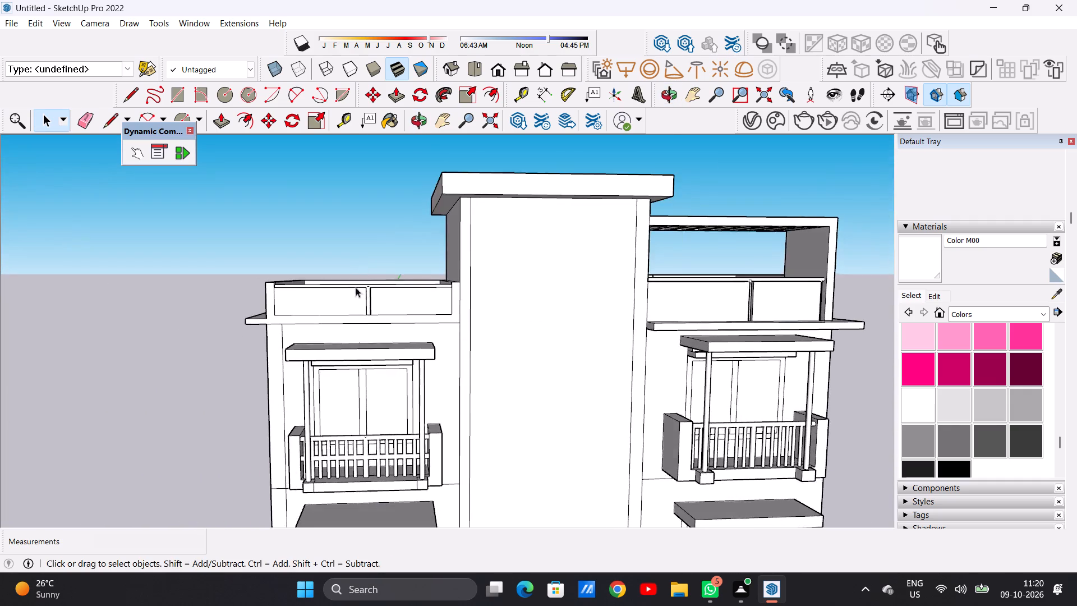
Examine the pergola terrace and the open terrace on either side of the column, including their parapet panels.
{"action": "scroll", "coordinate": [351, 297], "scroll_direction": "up", "scroll_amount": 18}
{"action": "scroll", "coordinate": [386, 318], "scroll_direction": "down", "scroll_amount": 20}
{"action": "scroll", "coordinate": [386, 318], "scroll_direction": "down", "scroll_amount": 14}
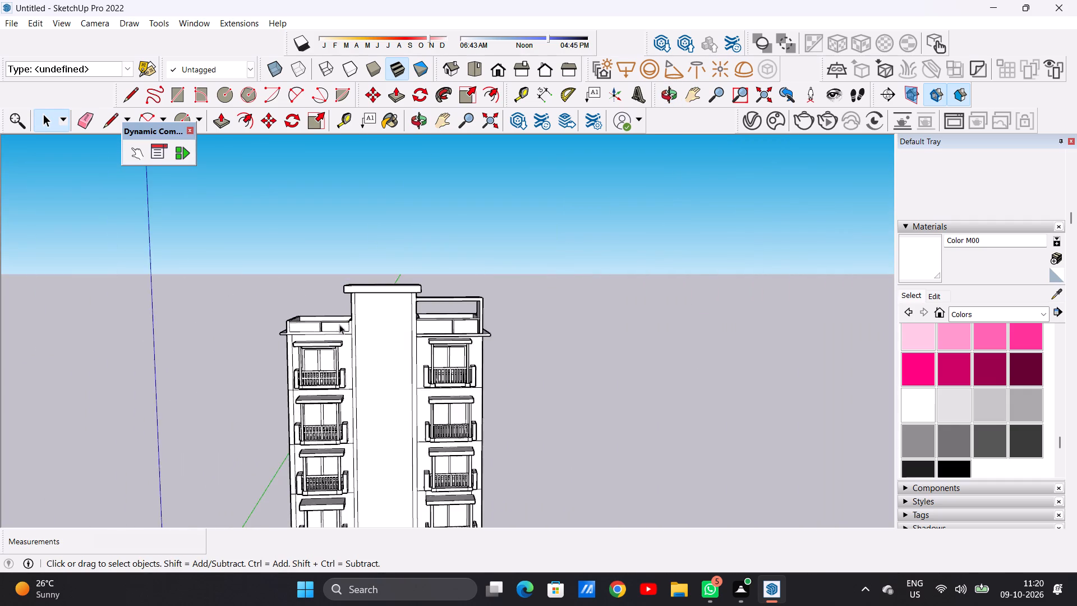
{"action": "scroll", "coordinate": [418, 325], "scroll_direction": "up", "scroll_amount": 15}
{"action": "middle_click_drag", "start_coordinate": [432, 278], "coordinate": [426, 293]}
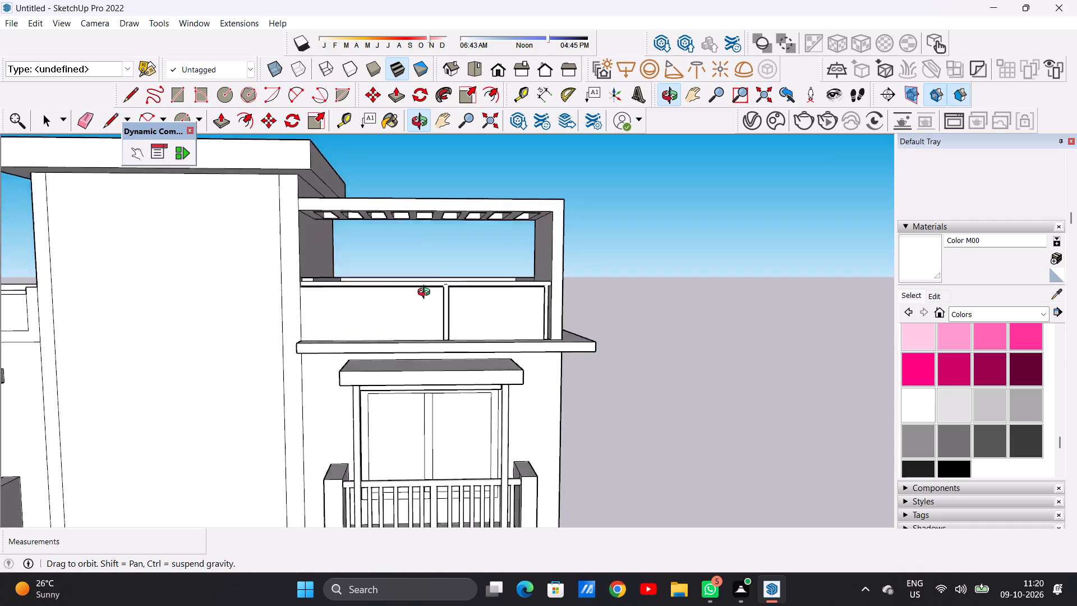
{"action": "middle_click_drag", "start_coordinate": [426, 293], "coordinate": [427, 309]}
{"action": "scroll", "coordinate": [467, 312], "scroll_direction": "down", "scroll_amount": 15}
{"action": "scroll", "coordinate": [459, 289], "scroll_direction": "up", "scroll_amount": 14}
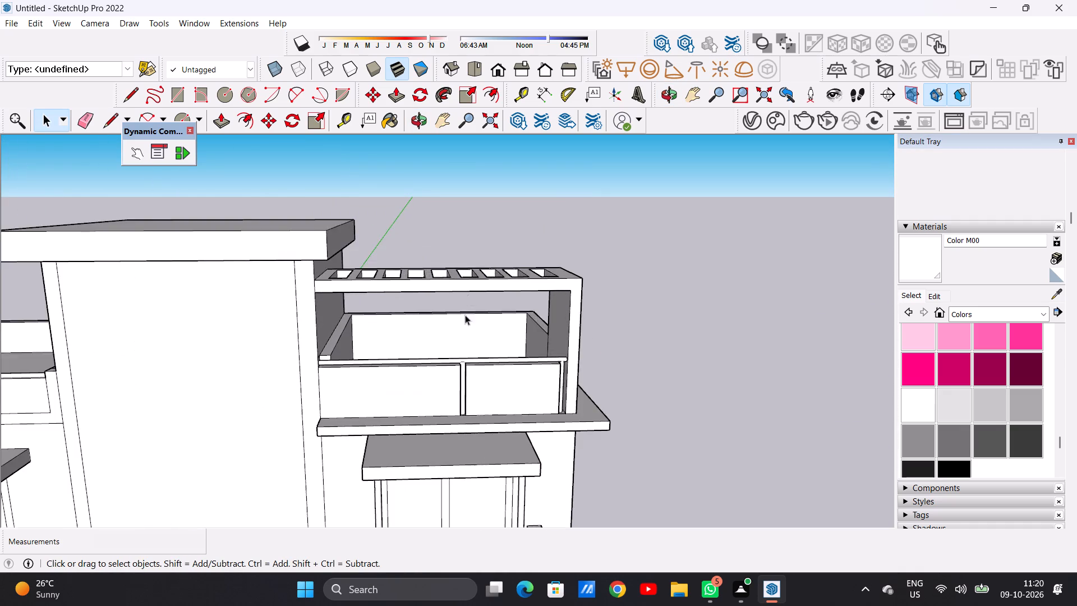
{"action": "middle_click_drag", "start_coordinate": [459, 306], "coordinate": [448, 273]}
{"action": "scroll", "coordinate": [495, 296], "scroll_direction": "down", "scroll_amount": 17}
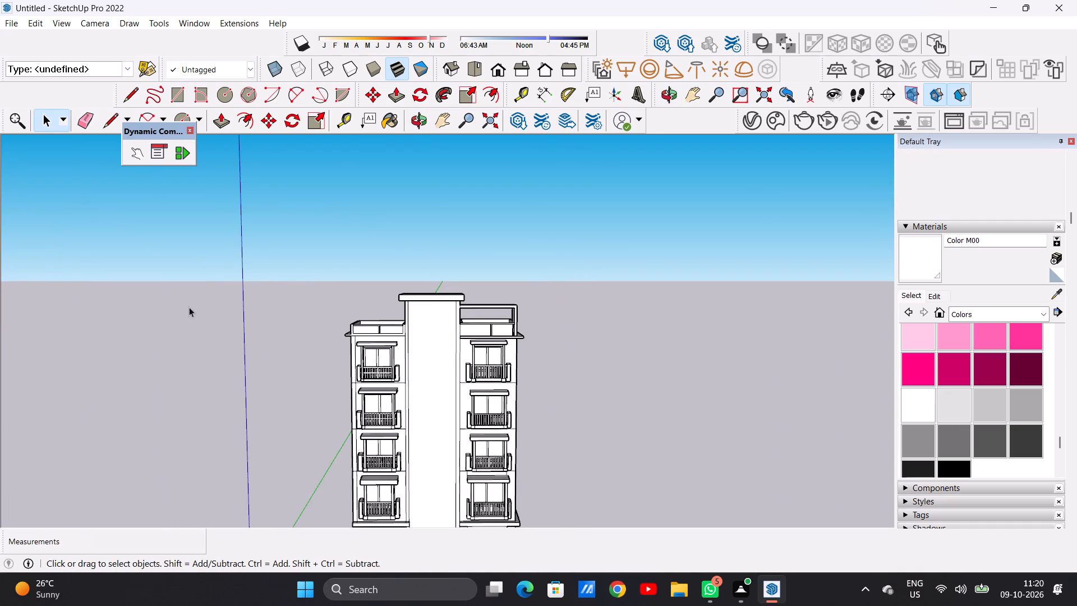
{"action": "scroll", "coordinate": [224, 303], "scroll_direction": "up", "scroll_amount": 20}
{"action": "scroll", "coordinate": [224, 303], "scroll_direction": "up", "scroll_amount": 7}
{"action": "scroll", "coordinate": [339, 295], "scroll_direction": "down", "scroll_amount": 10}
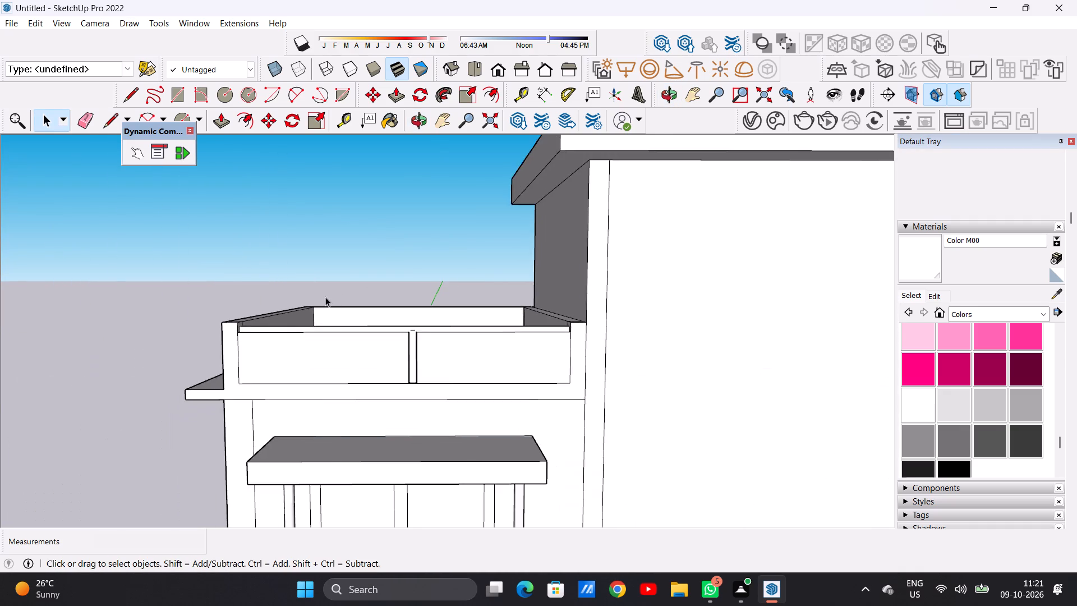
{"action": "middle_click_drag", "start_coordinate": [337, 305], "coordinate": [311, 387]}
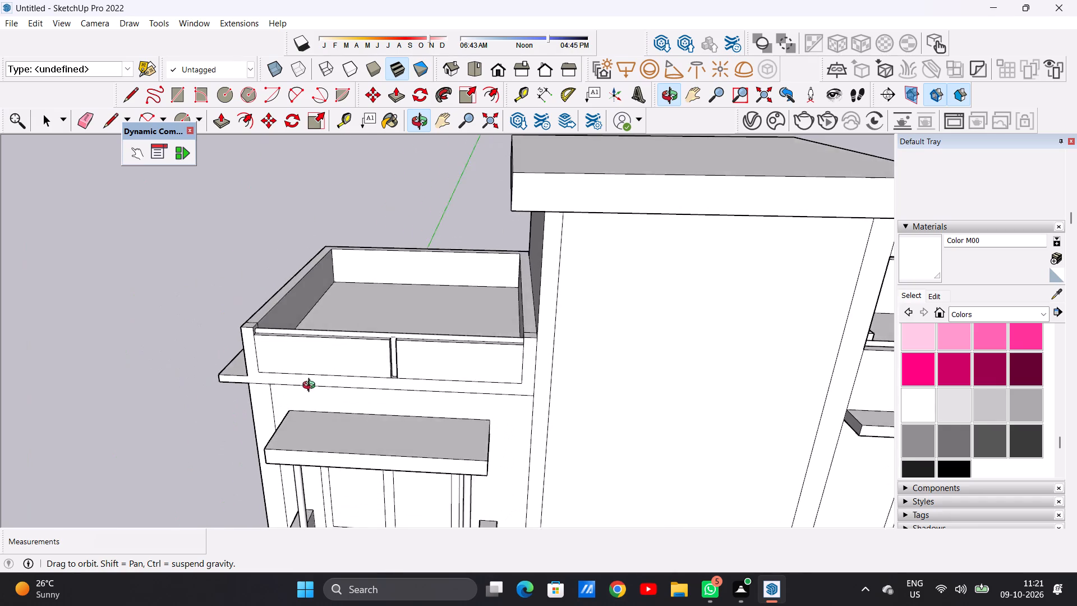
{"action": "middle_click_drag", "start_coordinate": [311, 387], "coordinate": [309, 339]}
{"action": "scroll", "coordinate": [306, 400], "scroll_direction": "down", "scroll_amount": 20}
{"action": "scroll", "coordinate": [306, 400], "scroll_direction": "down", "scroll_amount": 2}
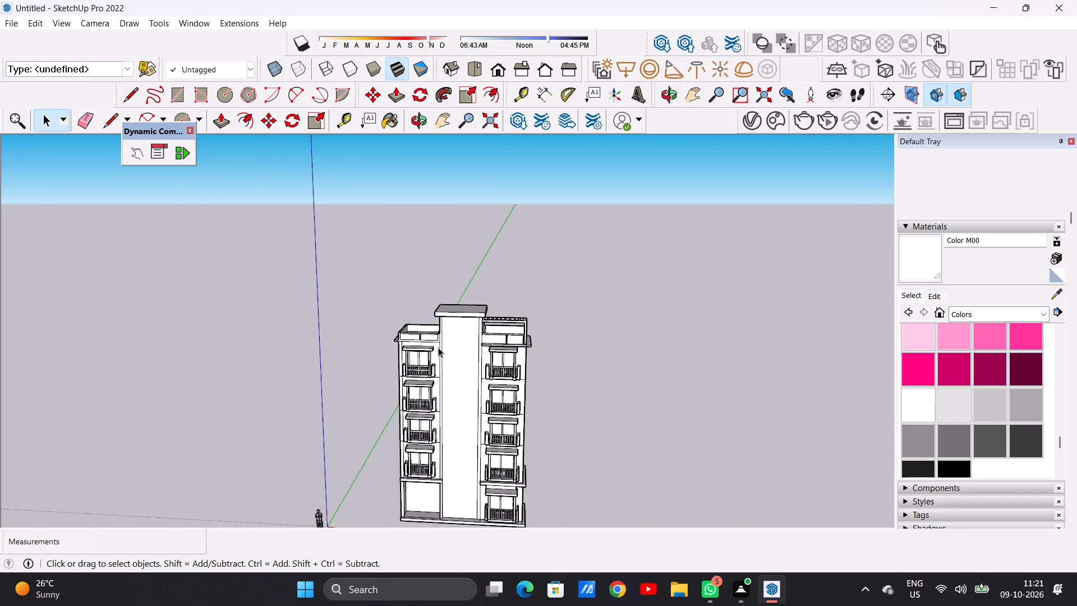
Review the full front elevation and check the G+5 apartment elevation brief in the Fuji window.
{"action": "scroll", "coordinate": [438, 347], "scroll_direction": "down", "scroll_amount": 1}
{"action": "middle_click_drag", "start_coordinate": [427, 461], "coordinate": [435, 404]}
{"action": "scroll", "coordinate": [456, 375], "scroll_direction": "up", "scroll_amount": 7}
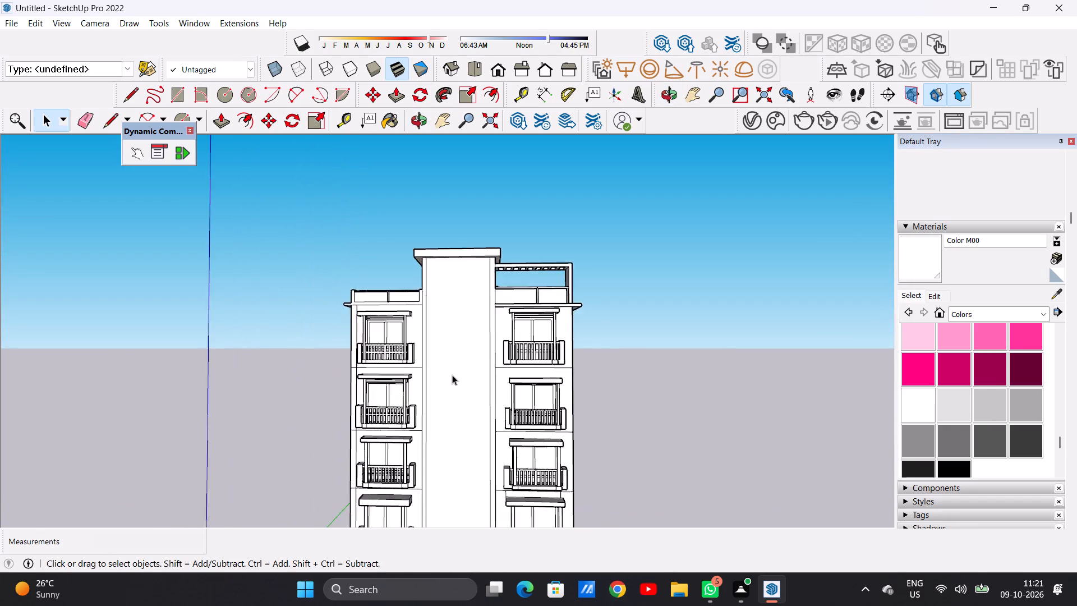
{"action": "scroll", "coordinate": [445, 376], "scroll_direction": "down", "scroll_amount": 10}
{"action": "scroll", "coordinate": [469, 502], "scroll_direction": "up", "scroll_amount": 14}
{"action": "scroll", "coordinate": [454, 478], "scroll_direction": "down", "scroll_amount": 6}
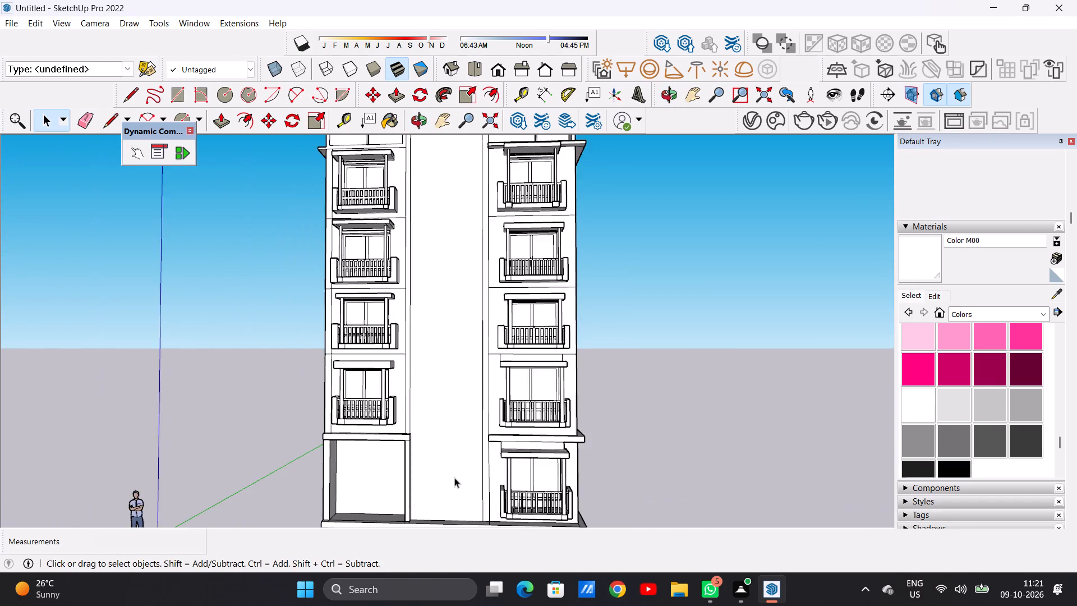
{"action": "scroll", "coordinate": [454, 478], "scroll_direction": "down", "scroll_amount": 2}
{"action": "scroll", "coordinate": [440, 305], "scroll_direction": "up", "scroll_amount": 6}
{"action": "scroll", "coordinate": [448, 281], "scroll_direction": "down", "scroll_amount": 11}
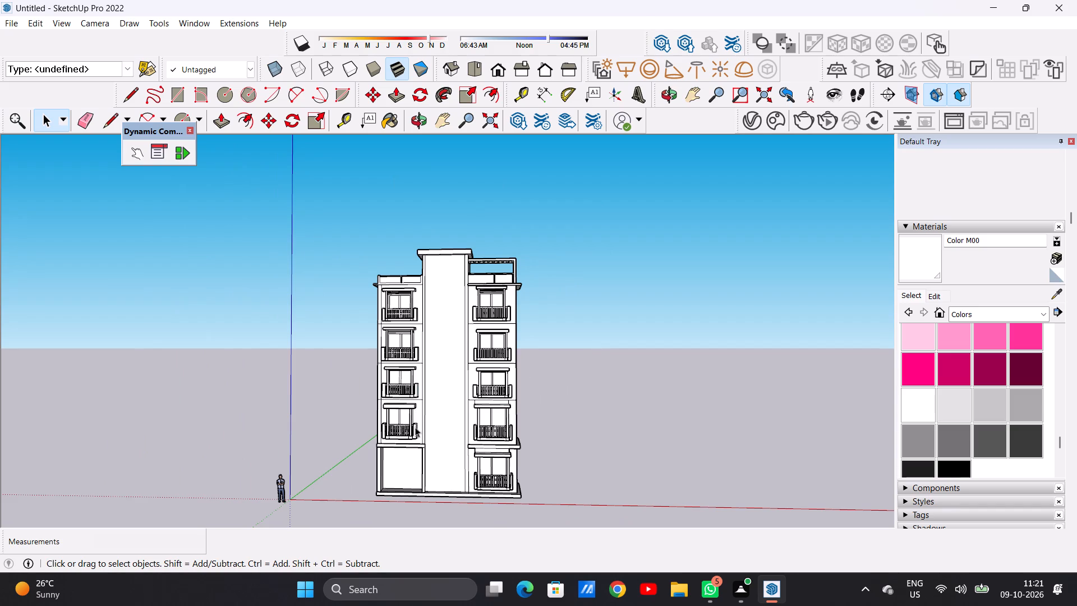
{"action": "scroll", "coordinate": [450, 421], "scroll_direction": "up", "scroll_amount": 6}
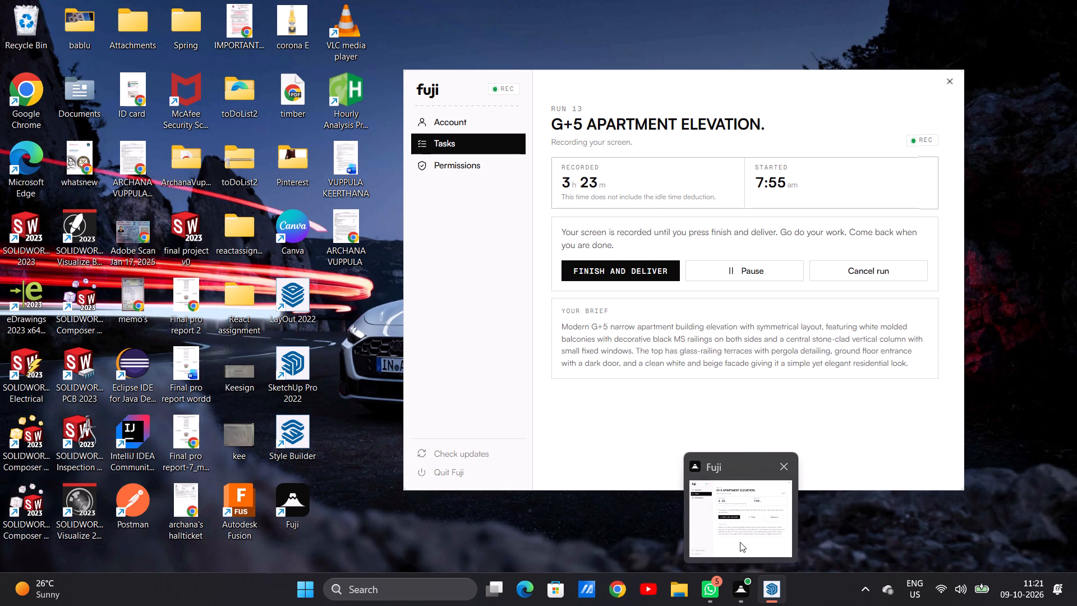
{"action": "left_click", "coordinate": [760, 524]}
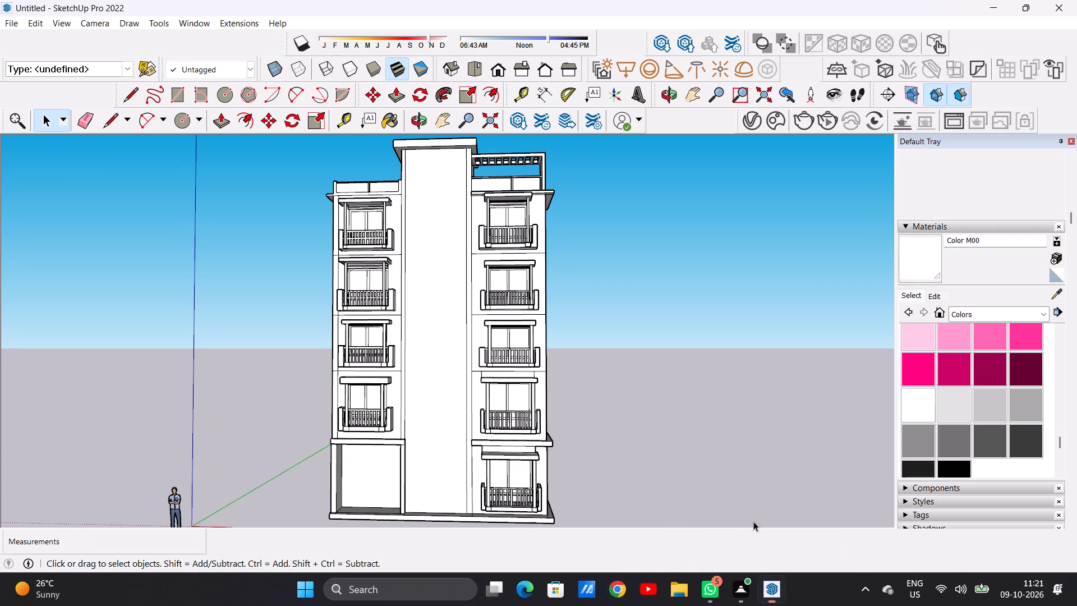
Examine the building's balconies and side wall from an angle, and the whole facade from the front.
{"action": "scroll", "coordinate": [614, 379], "scroll_direction": "down", "scroll_amount": 7}
{"action": "scroll", "coordinate": [476, 433], "scroll_direction": "up", "scroll_amount": 5}
{"action": "scroll", "coordinate": [613, 416], "scroll_direction": "up", "scroll_amount": 1}
{"action": "middle_click_drag", "start_coordinate": [613, 416], "coordinate": [340, 414]}
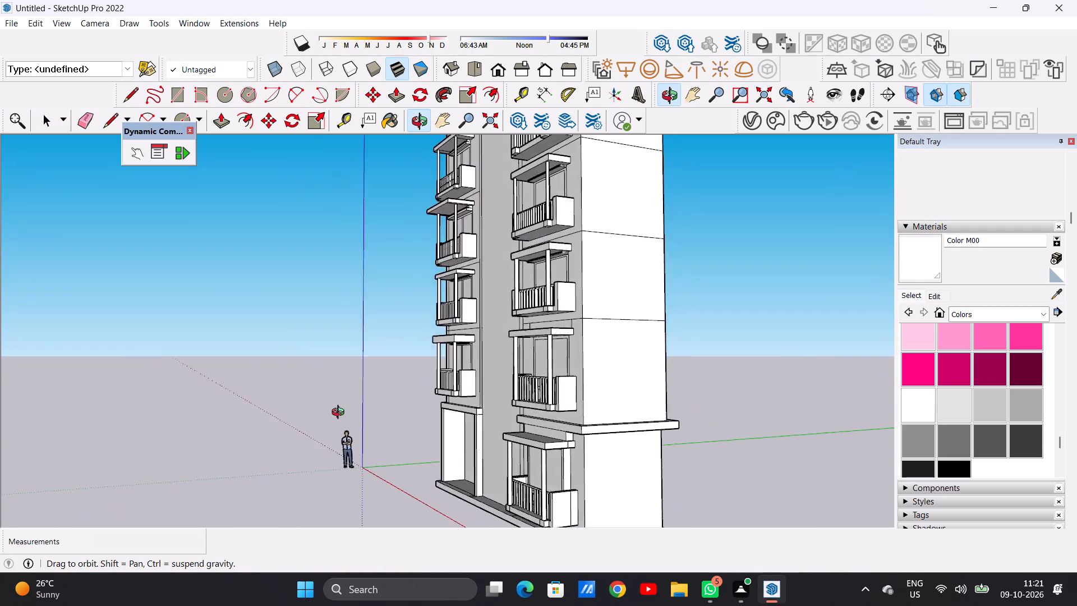
{"action": "middle_click_drag", "start_coordinate": [340, 414], "coordinate": [599, 418]}
{"action": "scroll", "coordinate": [546, 428], "scroll_direction": "down", "scroll_amount": 10}
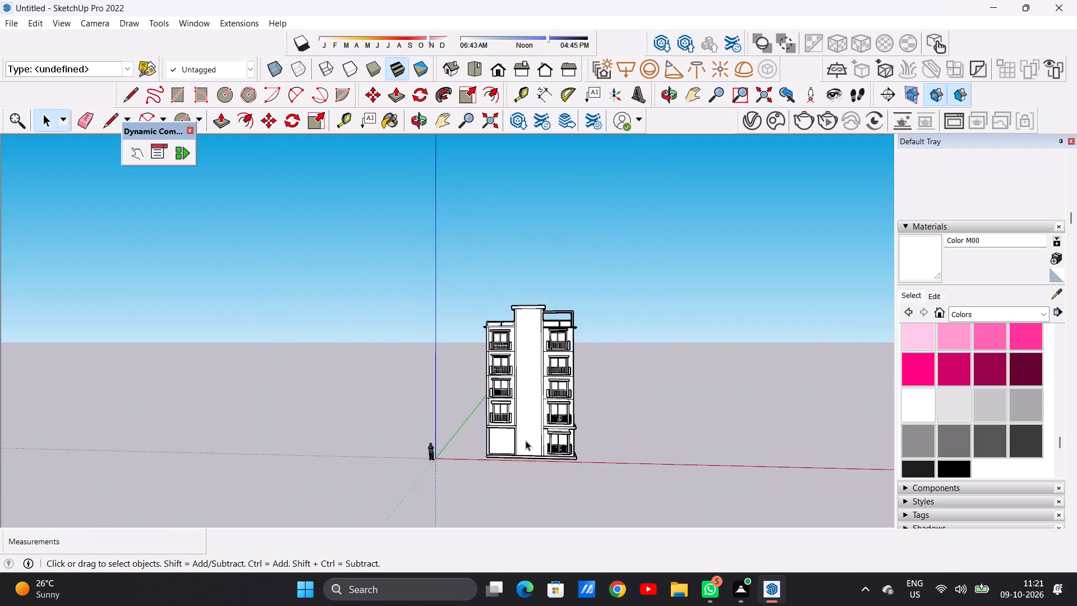
{"action": "scroll", "coordinate": [526, 440], "scroll_direction": "down", "scroll_amount": 3}
{"action": "scroll", "coordinate": [528, 306], "scroll_direction": "up", "scroll_amount": 13}
{"action": "scroll", "coordinate": [521, 365], "scroll_direction": "down", "scroll_amount": 14}
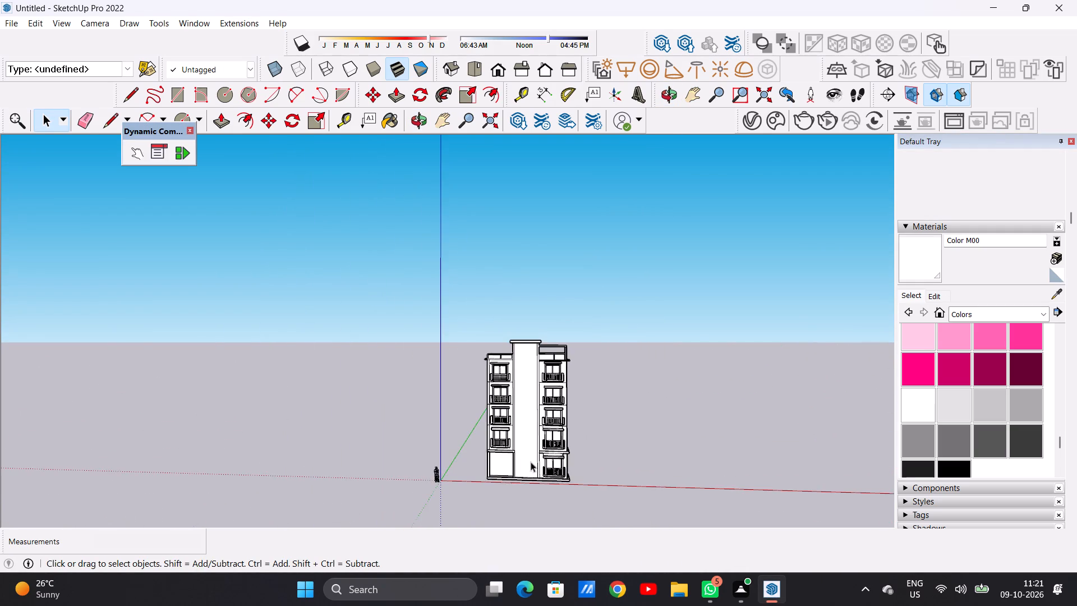
{"action": "scroll", "coordinate": [531, 462], "scroll_direction": "up", "scroll_amount": 10}
{"action": "middle_click_drag", "start_coordinate": [528, 437], "coordinate": [542, 425]}
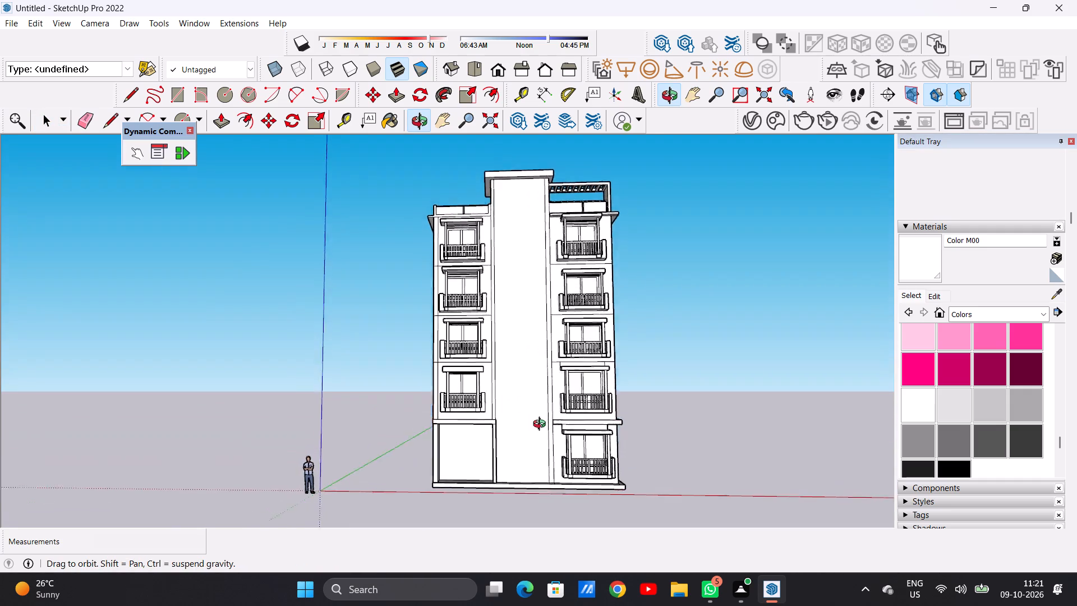
{"action": "middle_click_drag", "start_coordinate": [542, 425], "coordinate": [544, 442]}
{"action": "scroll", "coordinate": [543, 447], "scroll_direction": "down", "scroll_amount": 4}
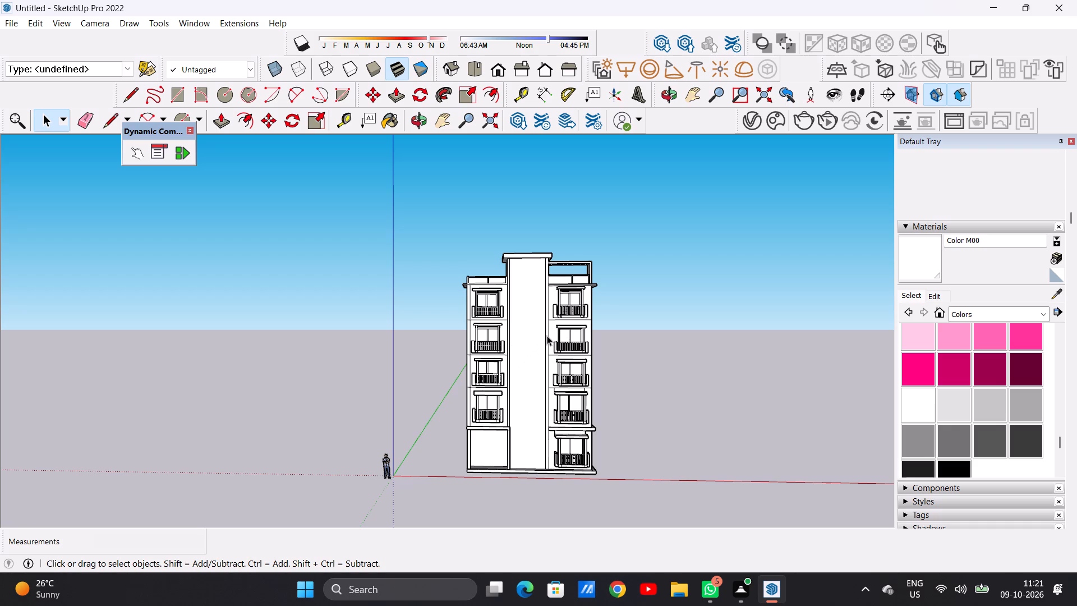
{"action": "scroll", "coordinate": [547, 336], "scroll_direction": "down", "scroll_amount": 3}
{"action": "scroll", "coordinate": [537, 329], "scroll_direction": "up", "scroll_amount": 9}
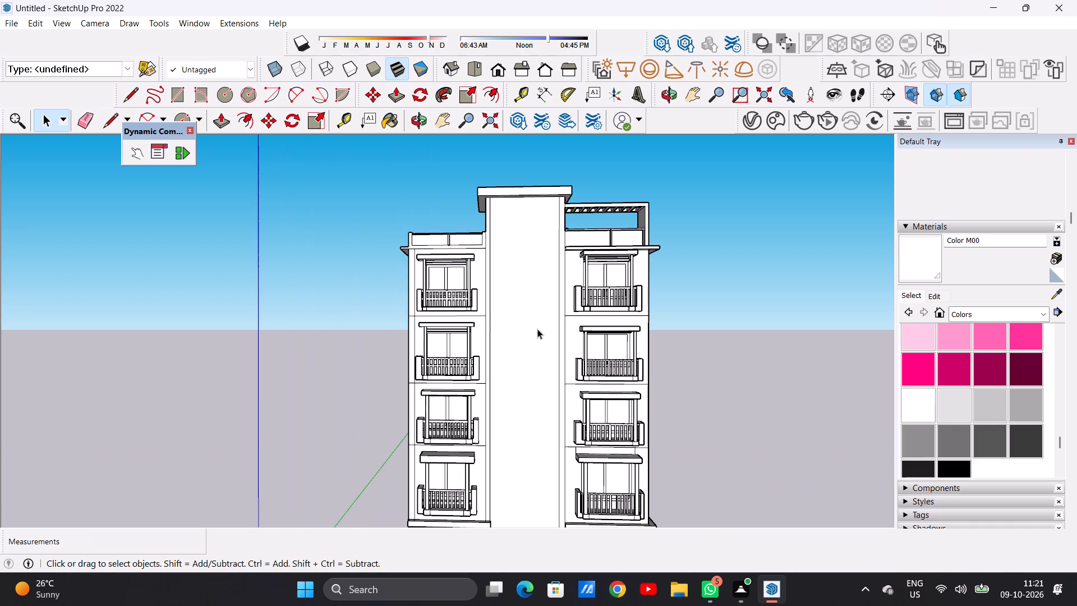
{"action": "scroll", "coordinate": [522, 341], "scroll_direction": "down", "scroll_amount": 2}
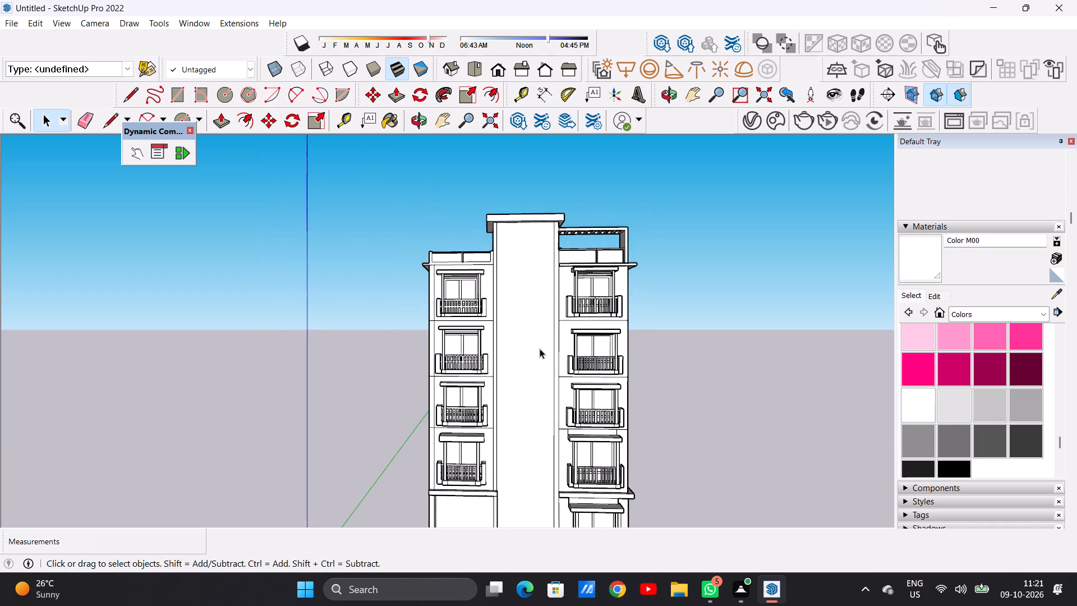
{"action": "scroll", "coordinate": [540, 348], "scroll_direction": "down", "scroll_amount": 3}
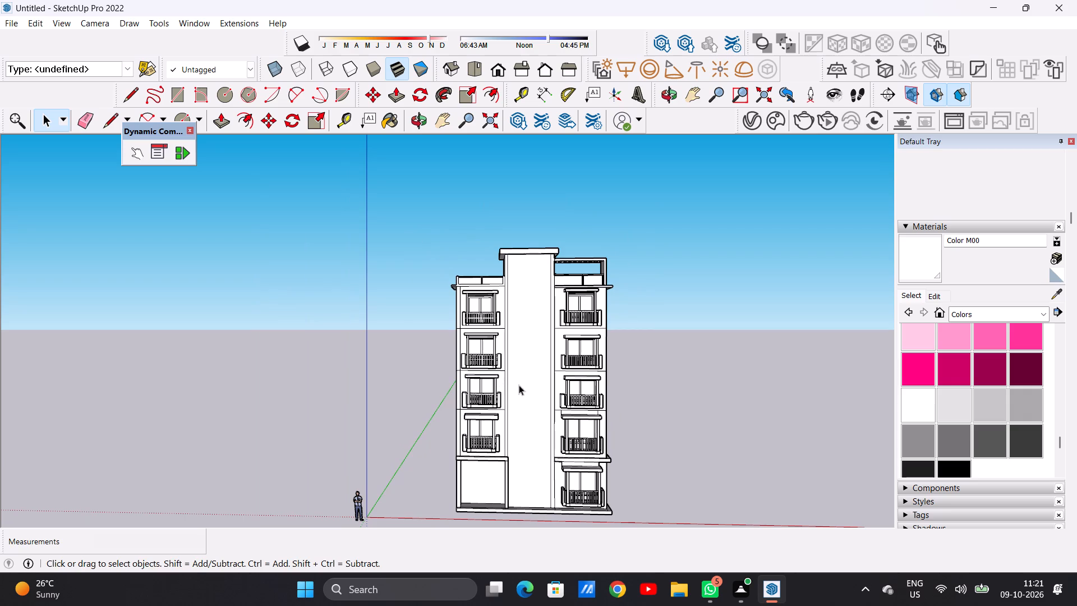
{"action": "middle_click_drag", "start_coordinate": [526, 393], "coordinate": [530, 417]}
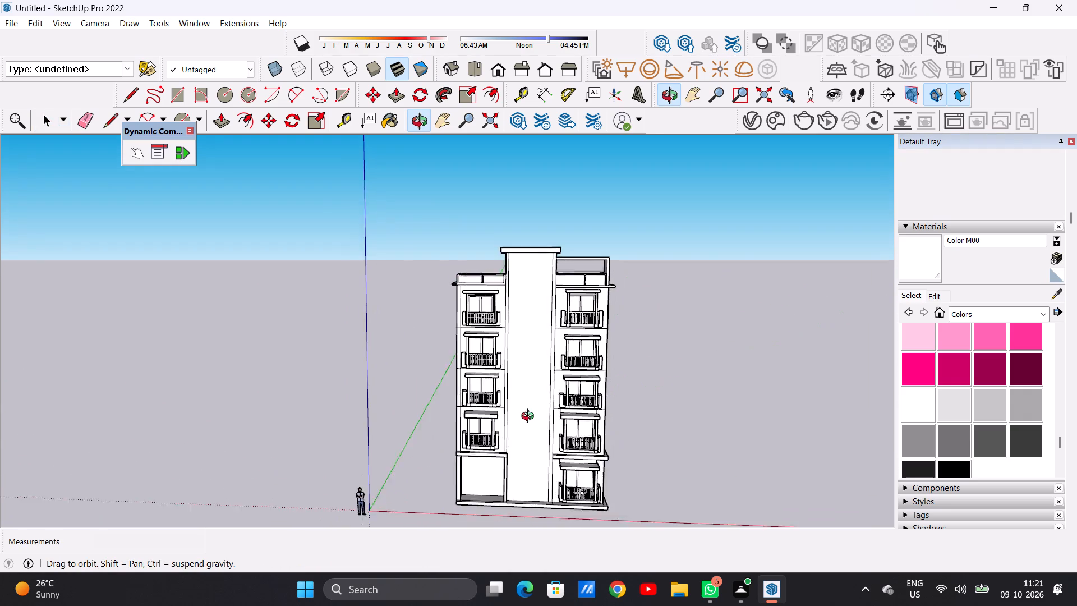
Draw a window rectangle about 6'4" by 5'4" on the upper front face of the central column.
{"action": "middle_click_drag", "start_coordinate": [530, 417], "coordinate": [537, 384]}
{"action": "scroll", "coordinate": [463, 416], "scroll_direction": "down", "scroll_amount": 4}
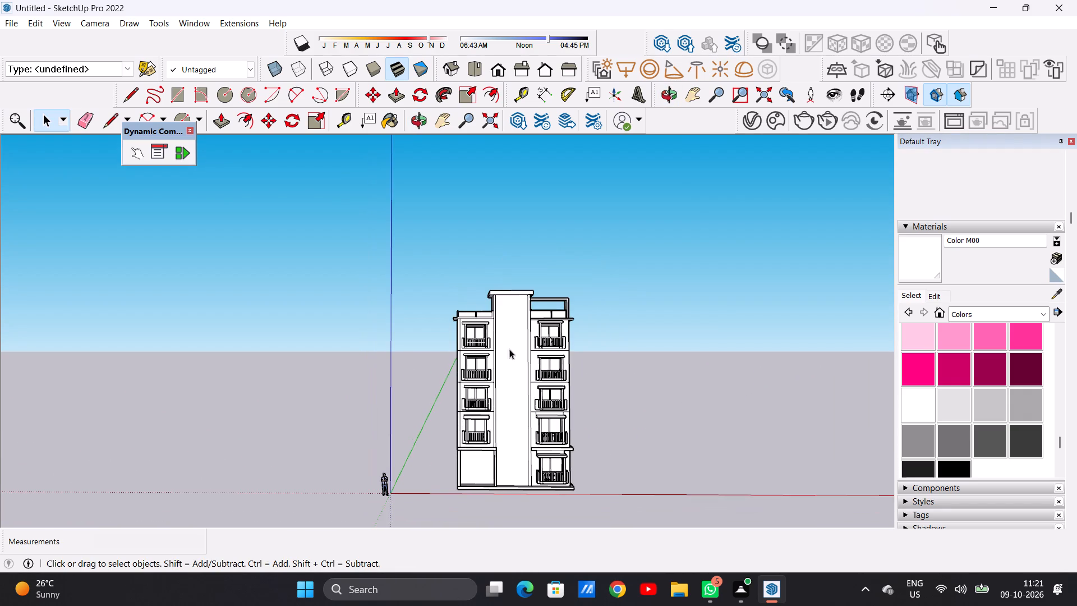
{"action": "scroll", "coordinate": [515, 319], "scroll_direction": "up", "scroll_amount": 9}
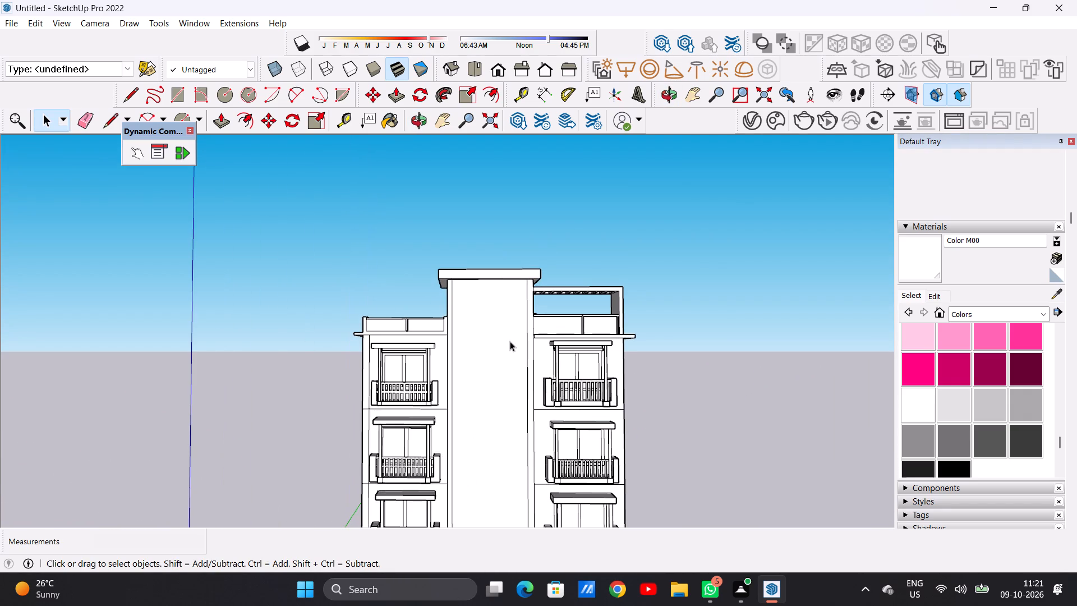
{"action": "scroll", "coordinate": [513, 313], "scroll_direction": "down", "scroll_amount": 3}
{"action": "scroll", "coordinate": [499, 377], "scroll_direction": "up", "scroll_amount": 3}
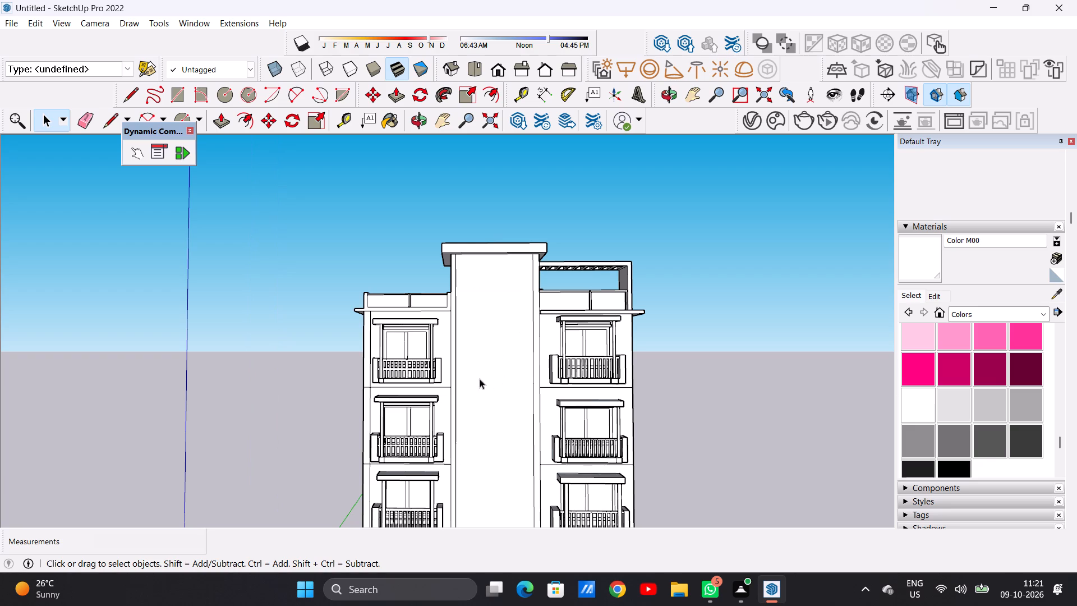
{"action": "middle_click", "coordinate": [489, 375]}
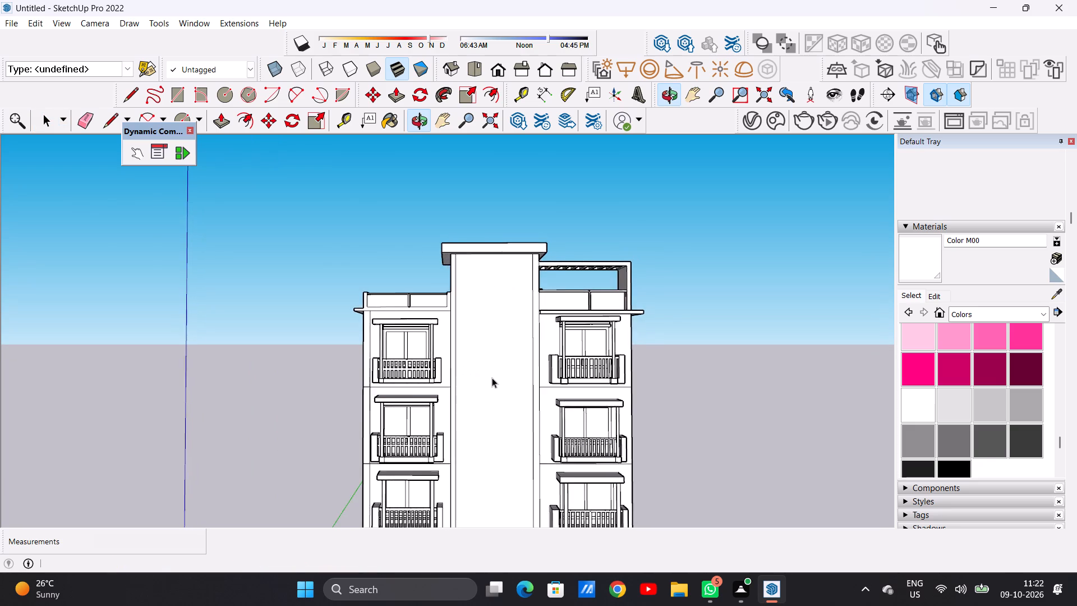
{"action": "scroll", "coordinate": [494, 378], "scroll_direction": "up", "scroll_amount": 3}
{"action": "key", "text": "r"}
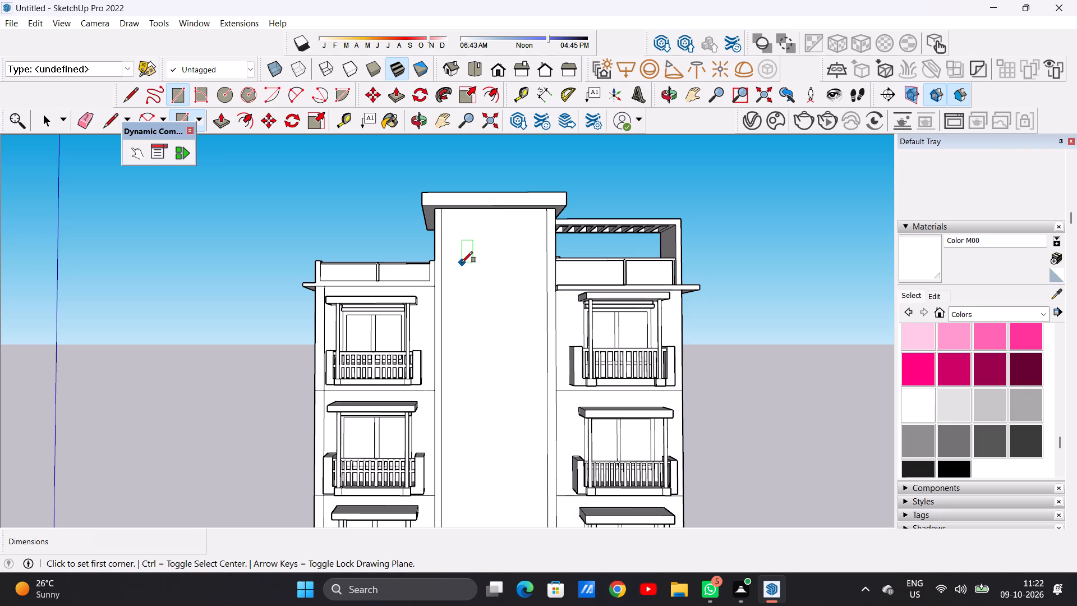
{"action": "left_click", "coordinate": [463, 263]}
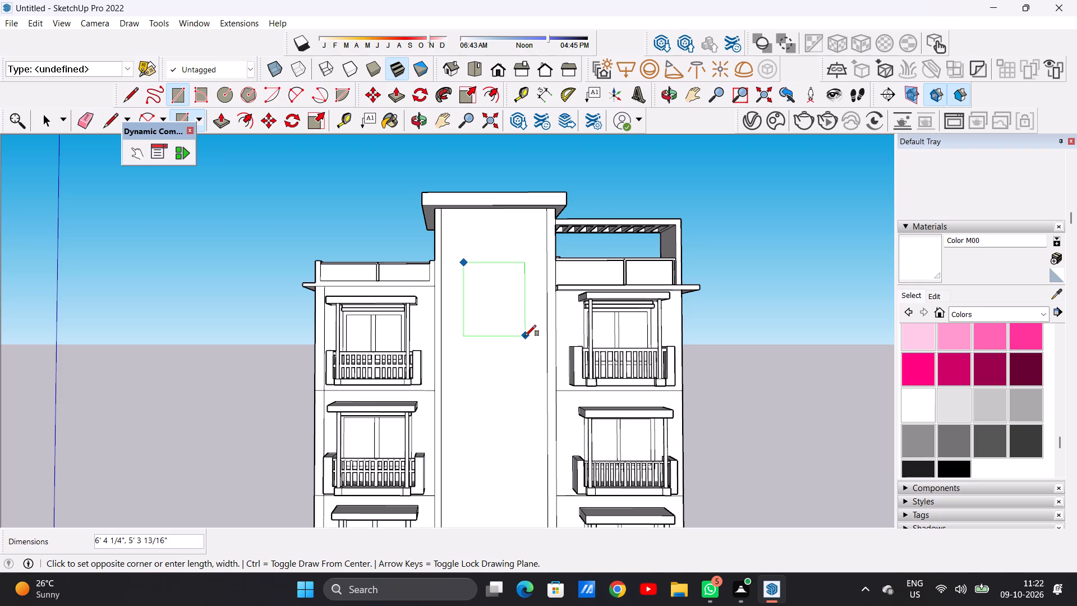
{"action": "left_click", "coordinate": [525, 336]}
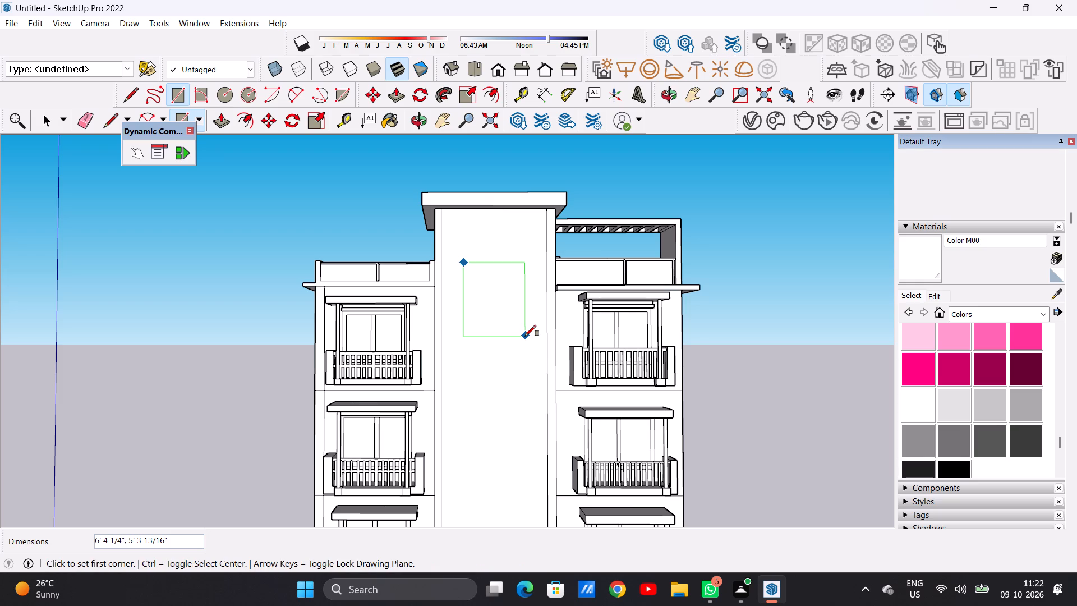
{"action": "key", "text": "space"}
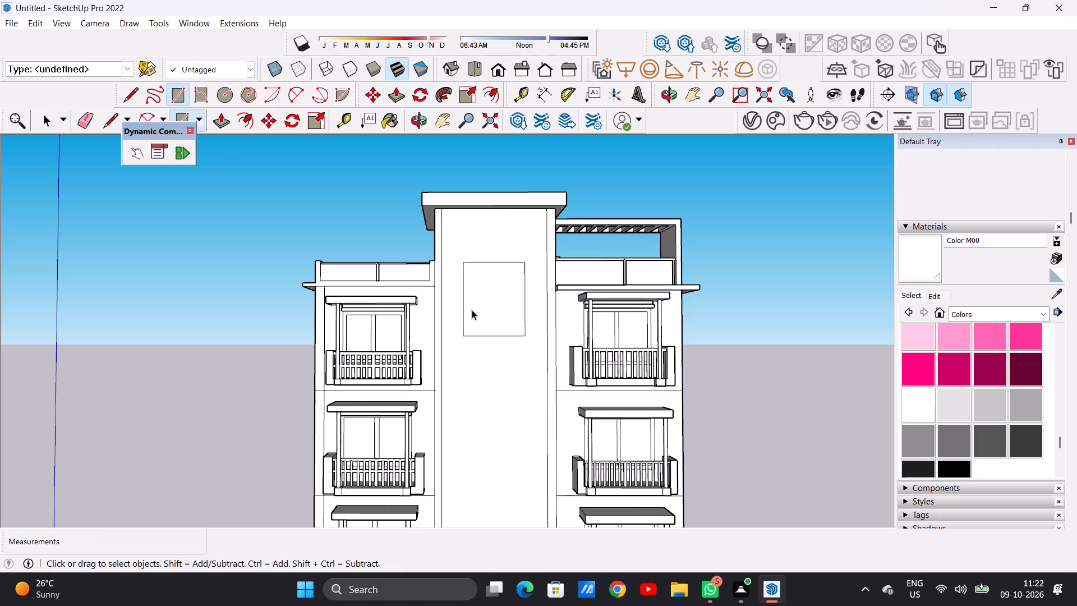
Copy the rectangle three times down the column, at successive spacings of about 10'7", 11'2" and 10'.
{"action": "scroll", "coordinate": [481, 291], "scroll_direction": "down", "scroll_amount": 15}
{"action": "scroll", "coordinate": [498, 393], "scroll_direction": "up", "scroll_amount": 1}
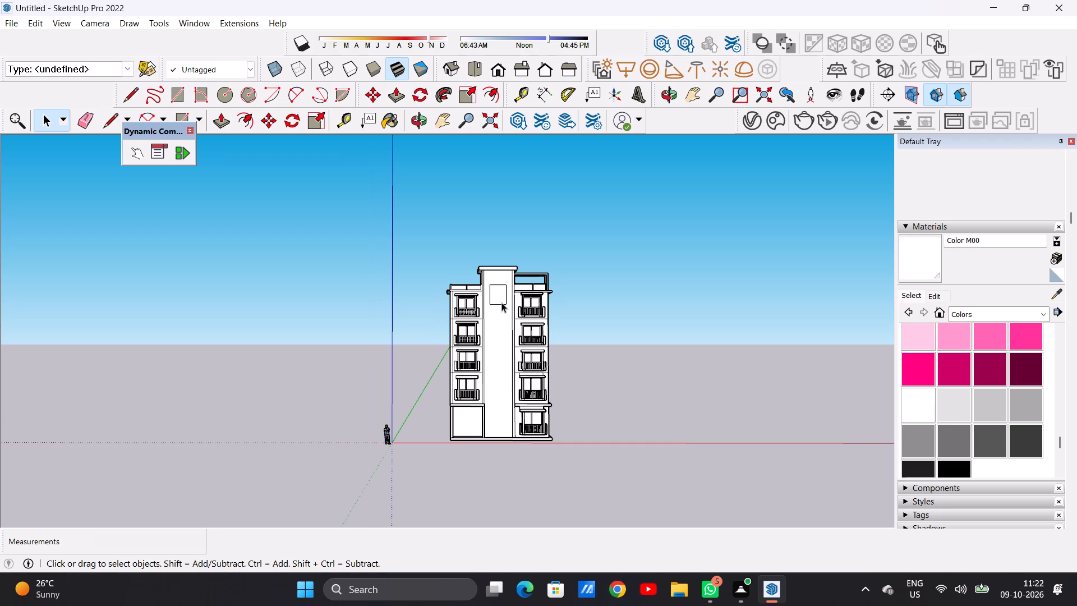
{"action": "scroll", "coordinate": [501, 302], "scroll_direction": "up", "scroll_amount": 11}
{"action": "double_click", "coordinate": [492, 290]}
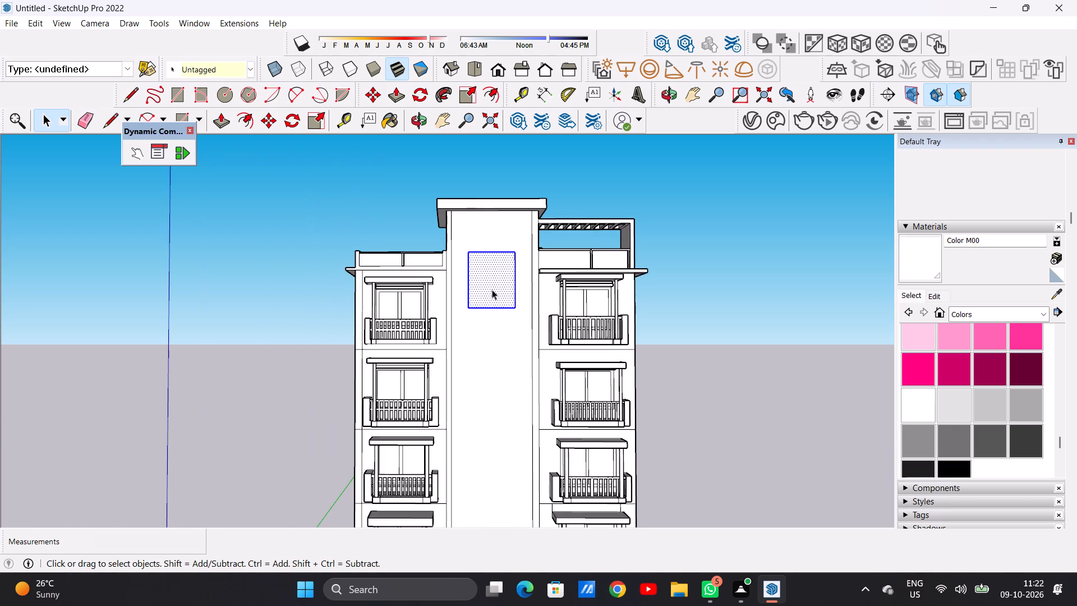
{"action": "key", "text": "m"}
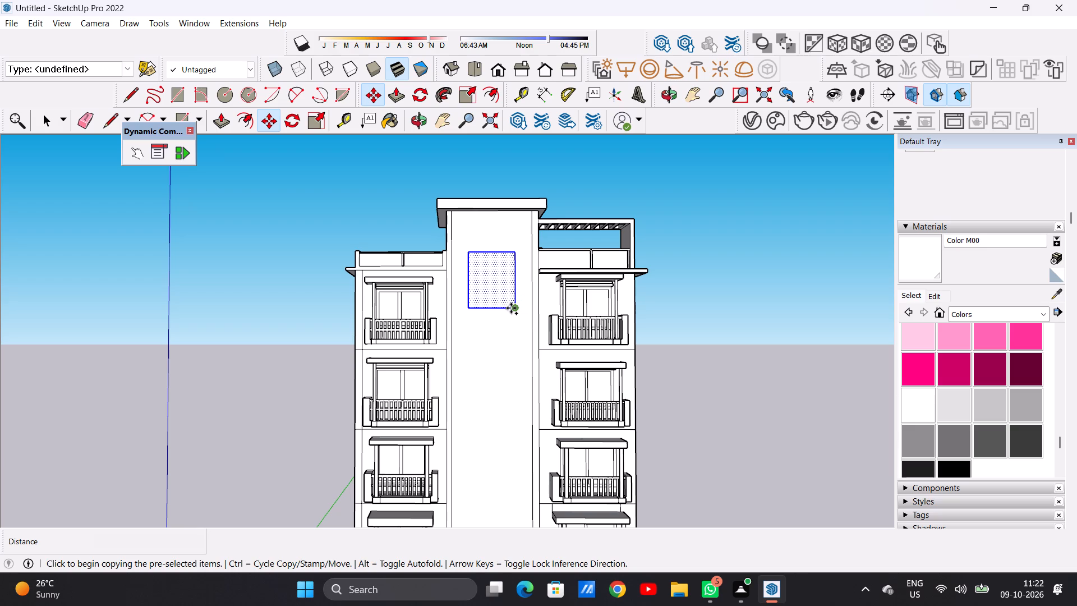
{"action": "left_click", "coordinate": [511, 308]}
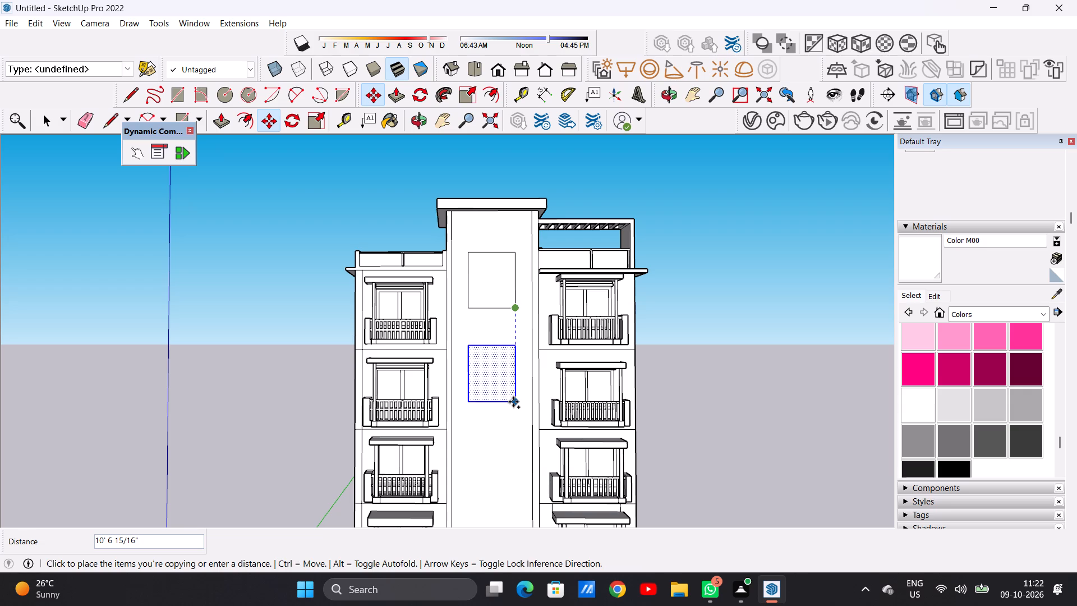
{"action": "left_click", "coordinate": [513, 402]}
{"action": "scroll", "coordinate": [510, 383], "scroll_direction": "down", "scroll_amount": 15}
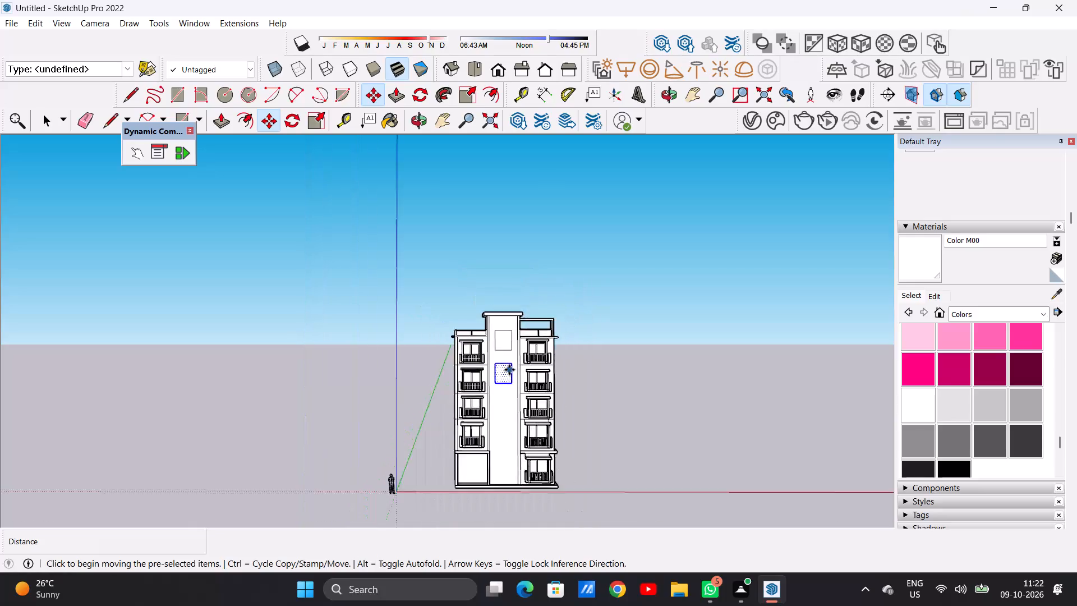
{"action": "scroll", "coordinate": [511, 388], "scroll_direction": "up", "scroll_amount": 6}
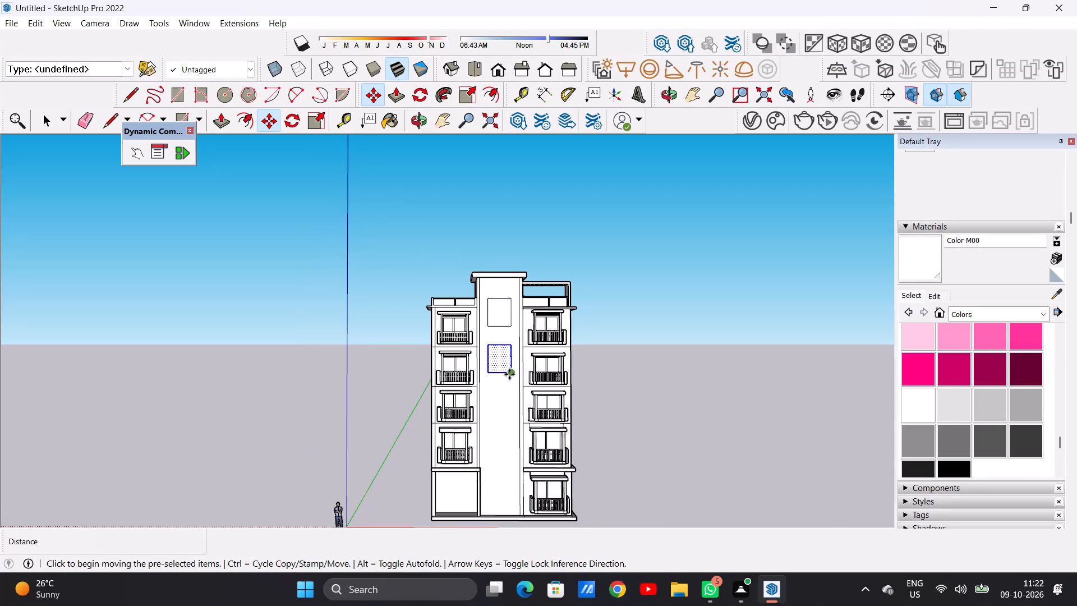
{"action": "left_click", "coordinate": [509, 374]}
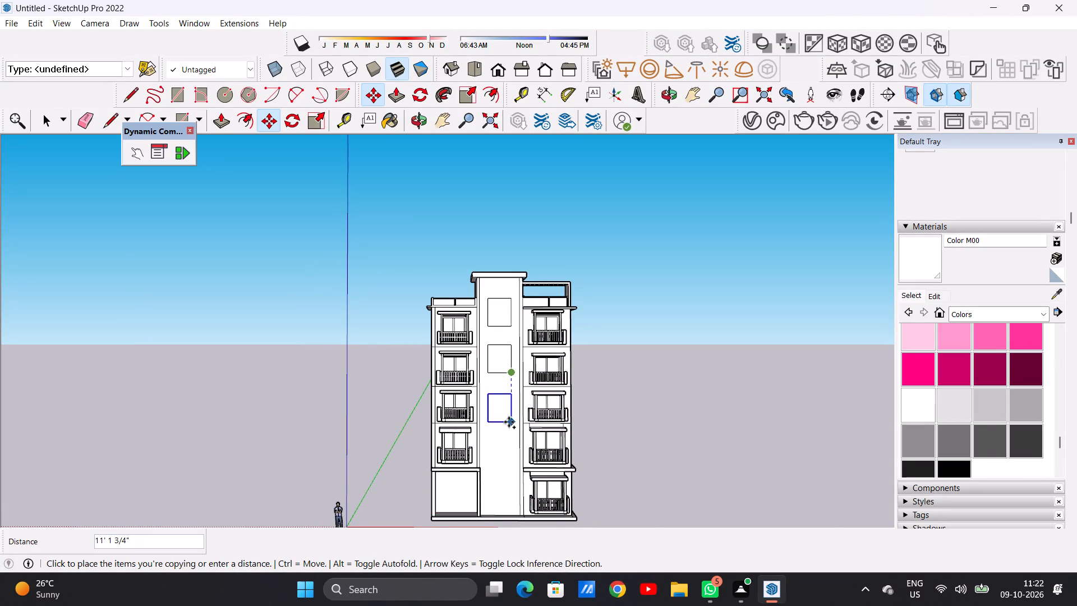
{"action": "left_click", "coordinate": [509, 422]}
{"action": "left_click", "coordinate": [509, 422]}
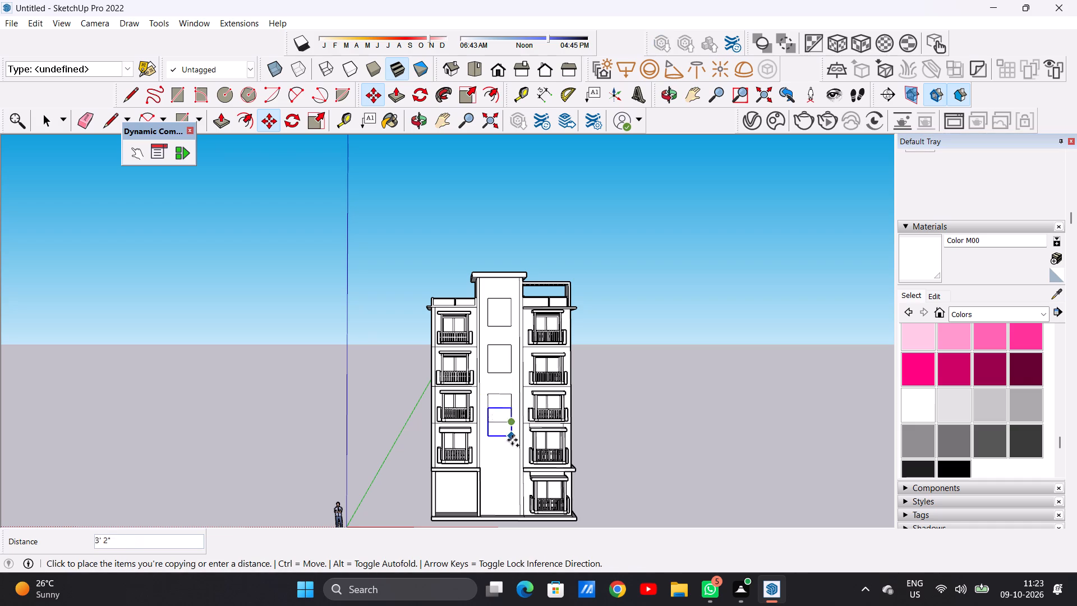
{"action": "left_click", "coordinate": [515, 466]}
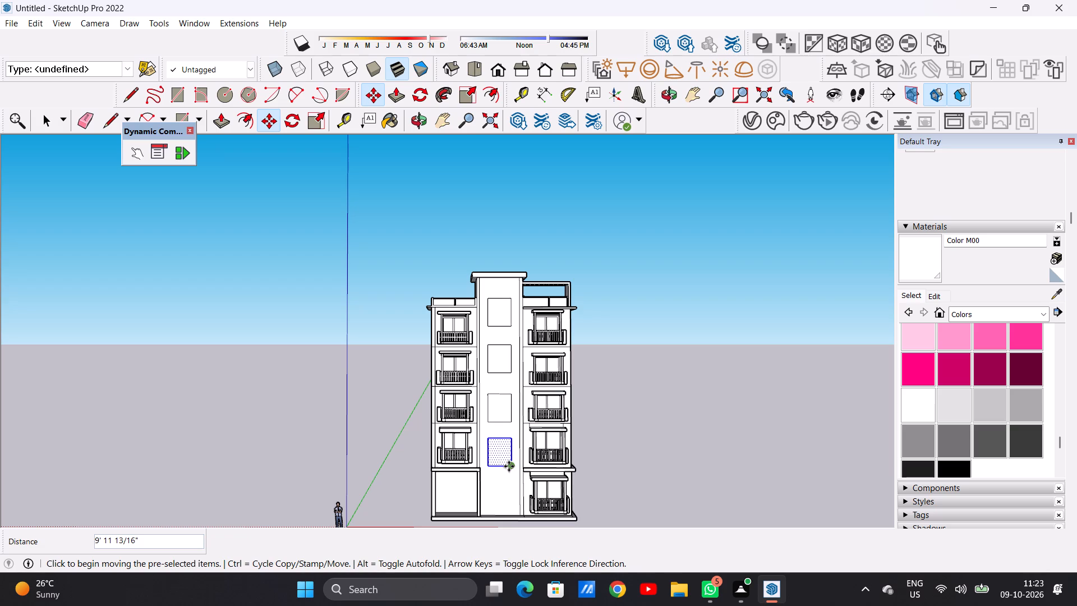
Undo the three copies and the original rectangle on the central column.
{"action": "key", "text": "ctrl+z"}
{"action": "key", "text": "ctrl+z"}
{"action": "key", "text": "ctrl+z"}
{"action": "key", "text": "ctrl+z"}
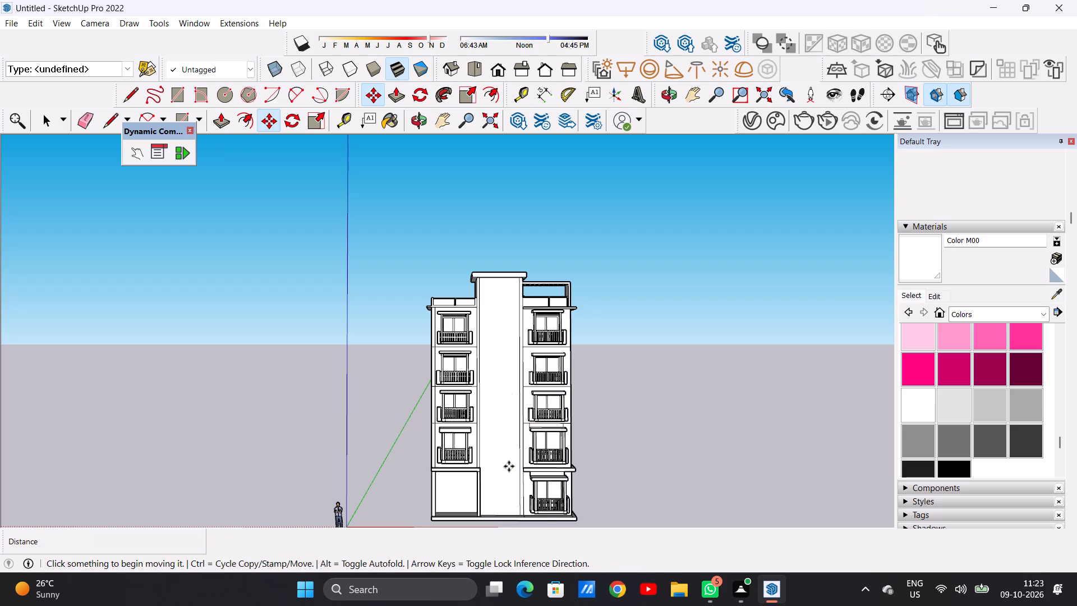
Draw a smaller window rectangle about 5'4" high by 4'3" wide near the top of the central column's front face.
{"action": "key", "text": "space"}
{"action": "scroll", "coordinate": [507, 348], "scroll_direction": "down", "scroll_amount": 3}
{"action": "scroll", "coordinate": [515, 313], "scroll_direction": "up", "scroll_amount": 2}
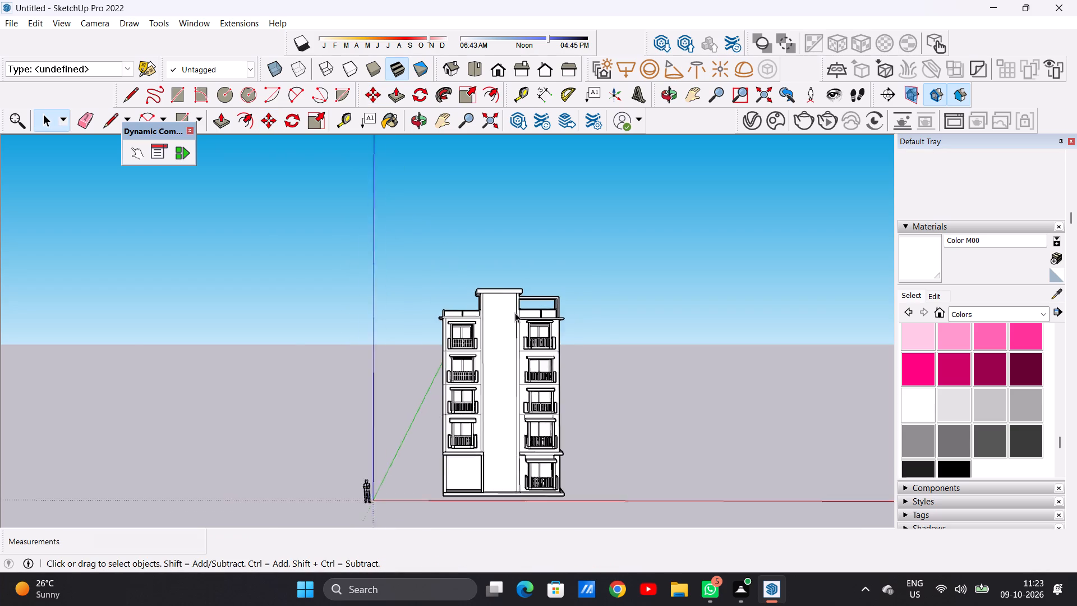
{"action": "scroll", "coordinate": [515, 313], "scroll_direction": "up", "scroll_amount": 9}
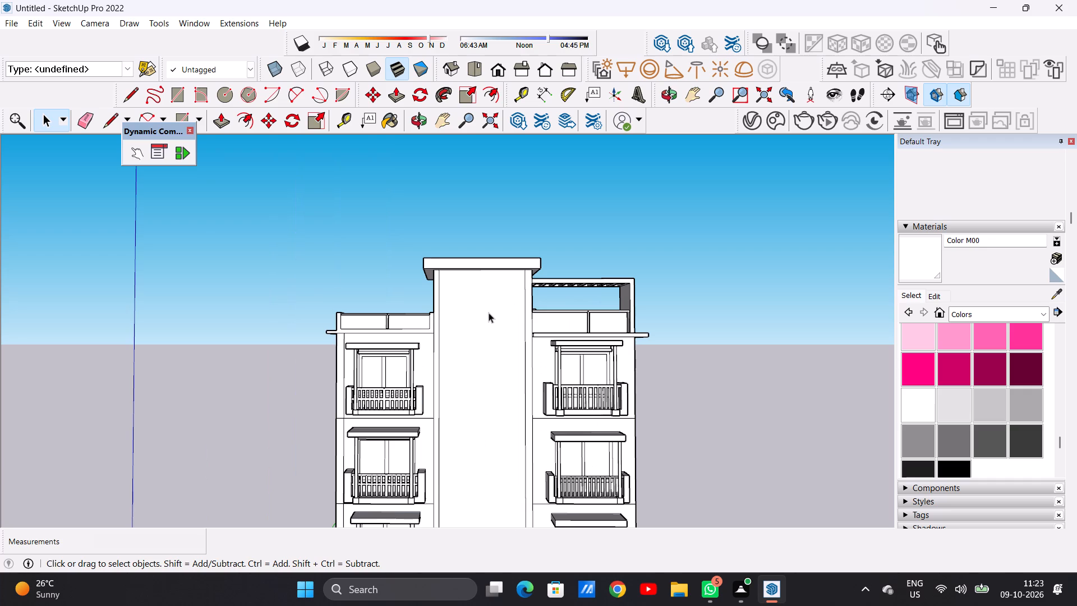
{"action": "key", "text": "r"}
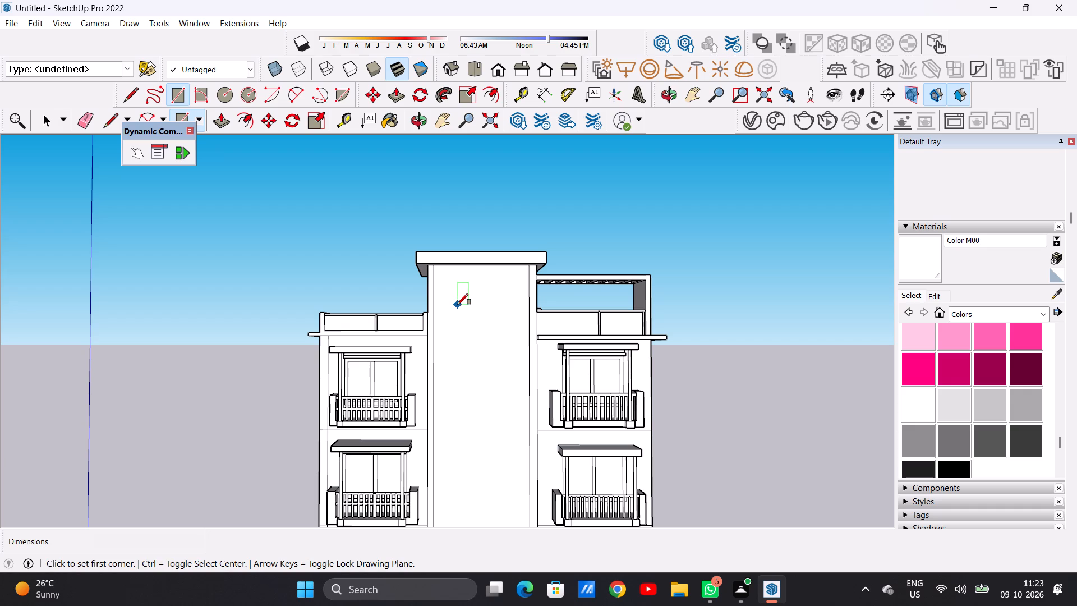
{"action": "left_click", "coordinate": [457, 305]}
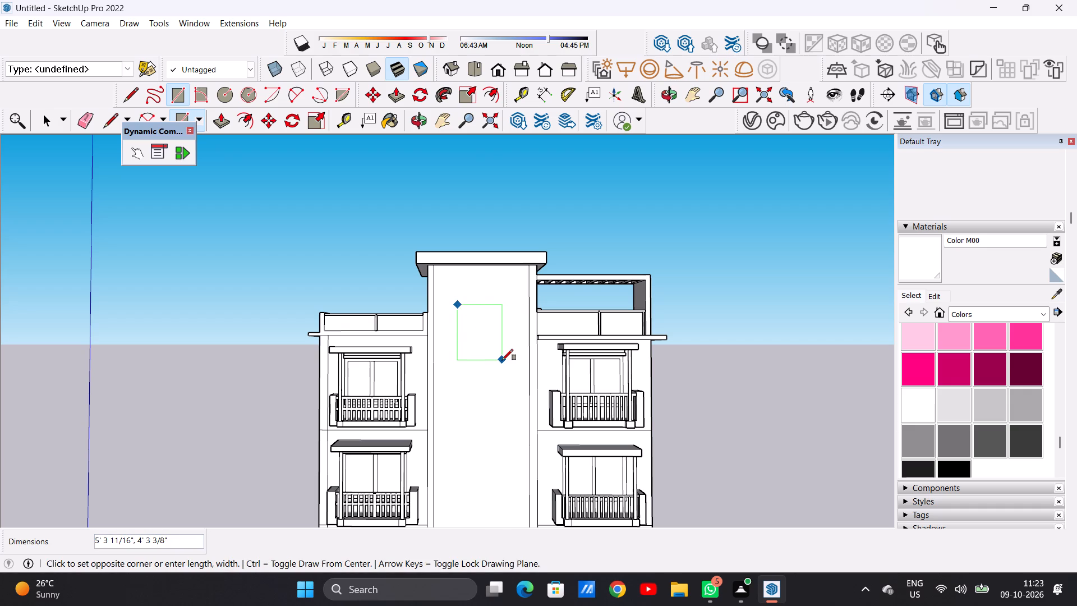
{"action": "left_click", "coordinate": [502, 360]}
{"action": "key", "text": "space"}
Copy the rectangle down the column into a stack of five roughly evenly spaced outlines, the lowest about 38'2" below the original.
{"action": "scroll", "coordinate": [496, 314], "scroll_direction": "down", "scroll_amount": 13}
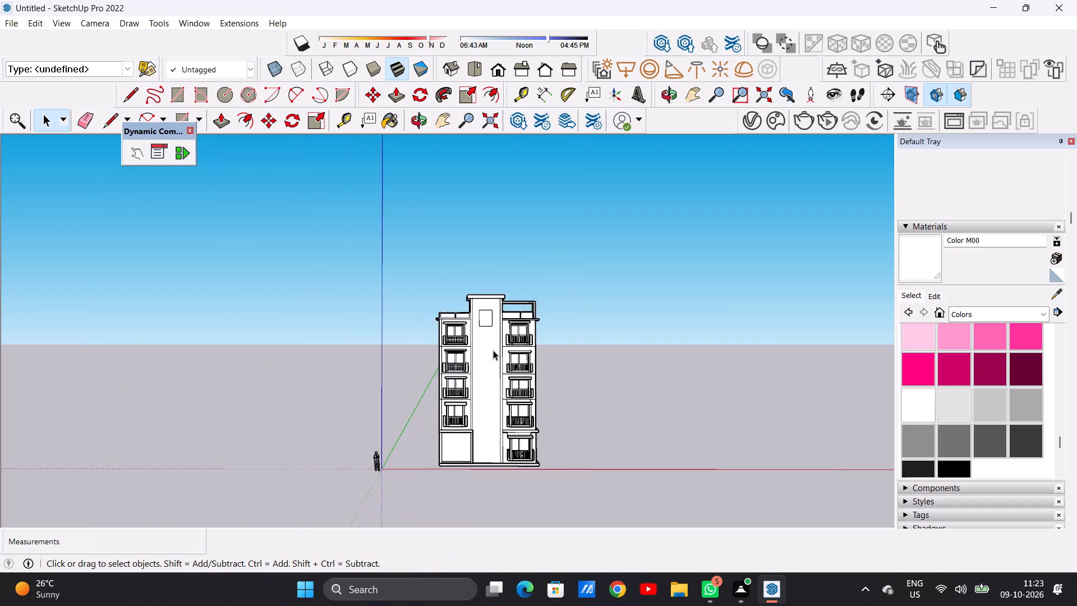
{"action": "scroll", "coordinate": [497, 419], "scroll_direction": "up", "scroll_amount": 5}
{"action": "double_click", "coordinate": [473, 247]}
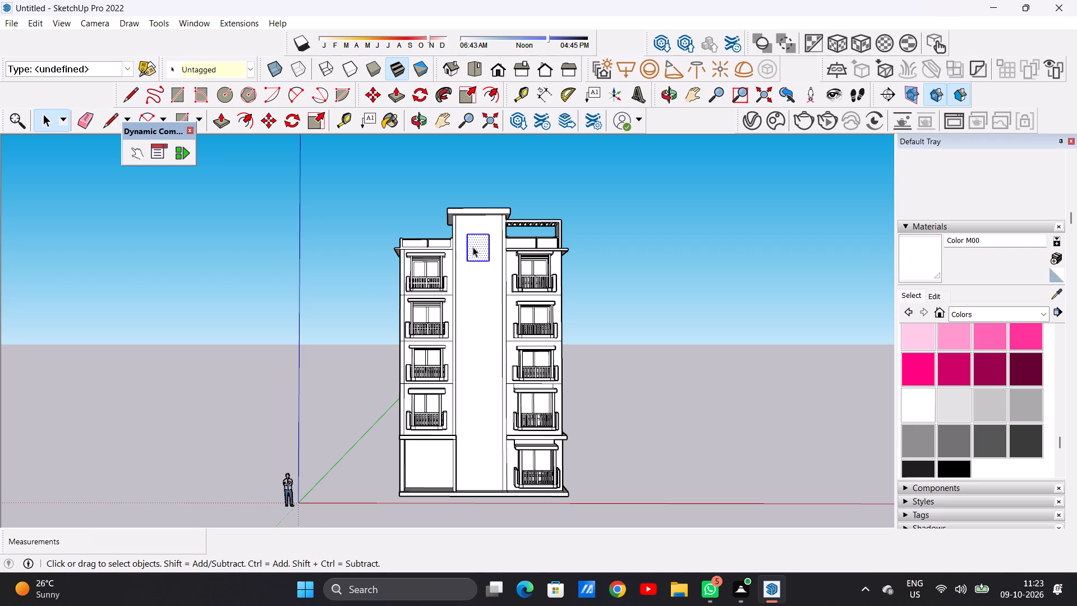
{"action": "key", "text": "m"}
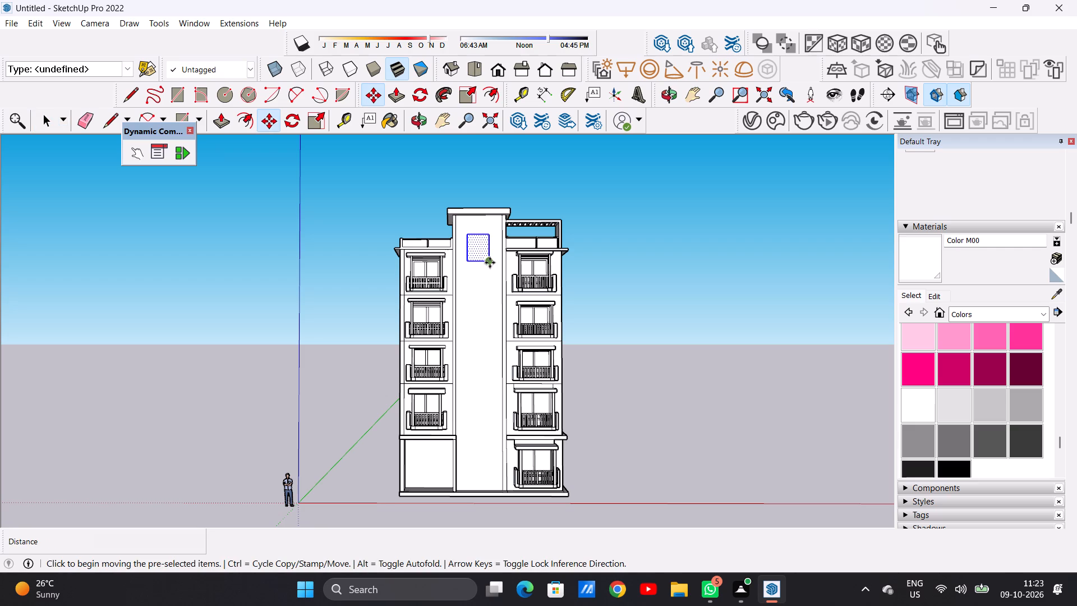
{"action": "left_click", "coordinate": [490, 263]}
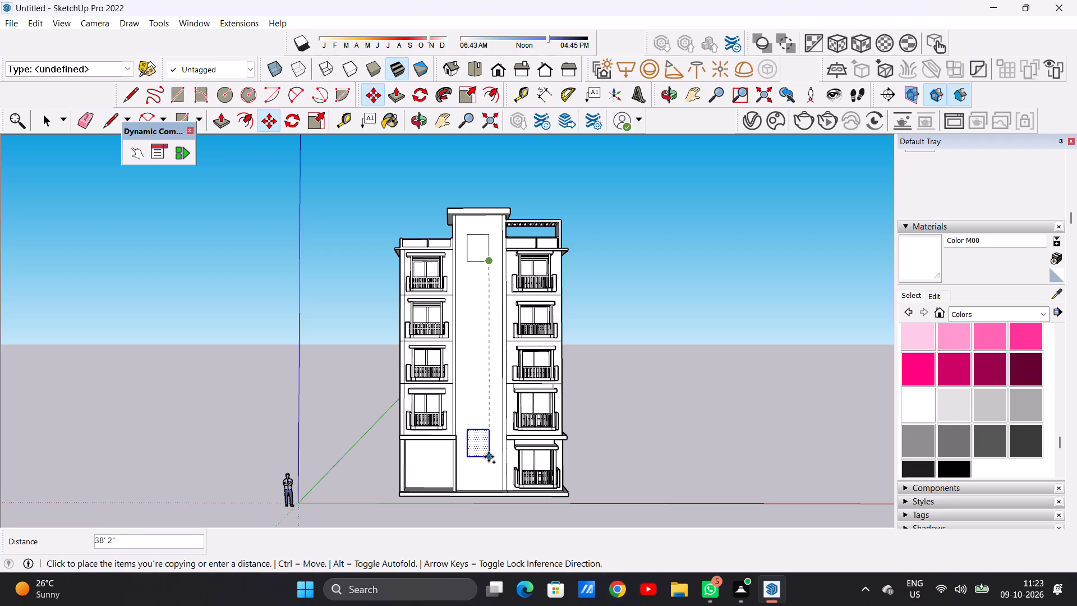
{"action": "left_click", "coordinate": [489, 457]}
{"action": "left_click", "coordinate": [489, 457]}
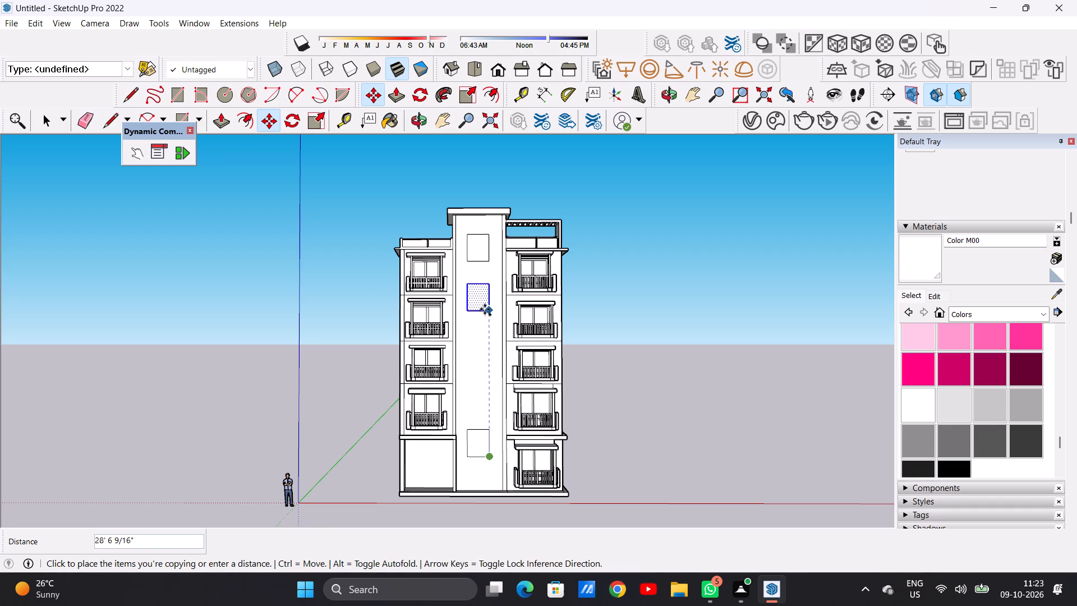
{"action": "left_click", "coordinate": [485, 309]}
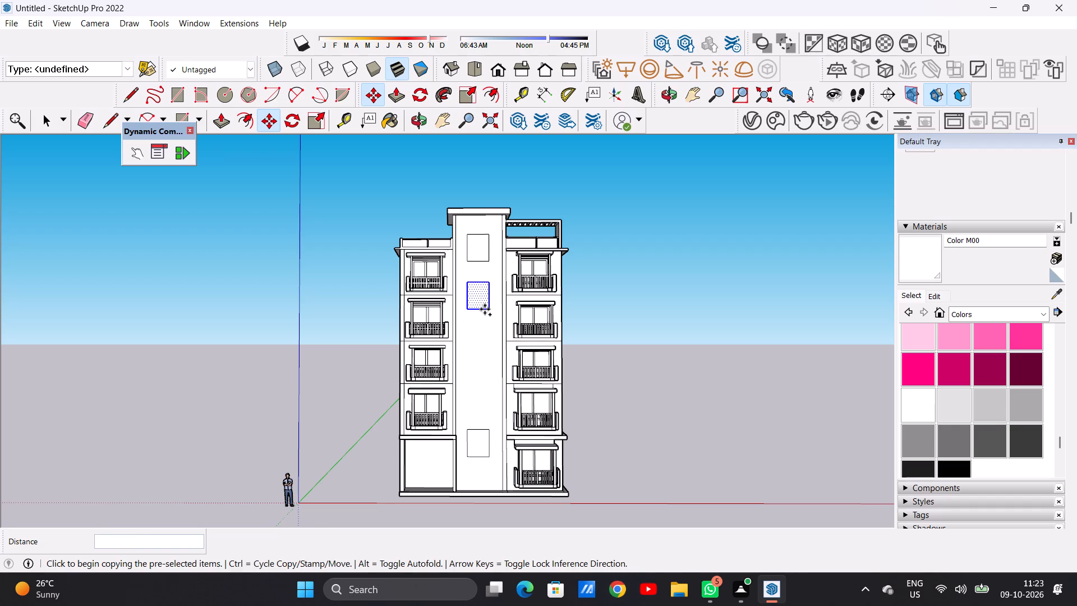
{"action": "left_click", "coordinate": [485, 309]}
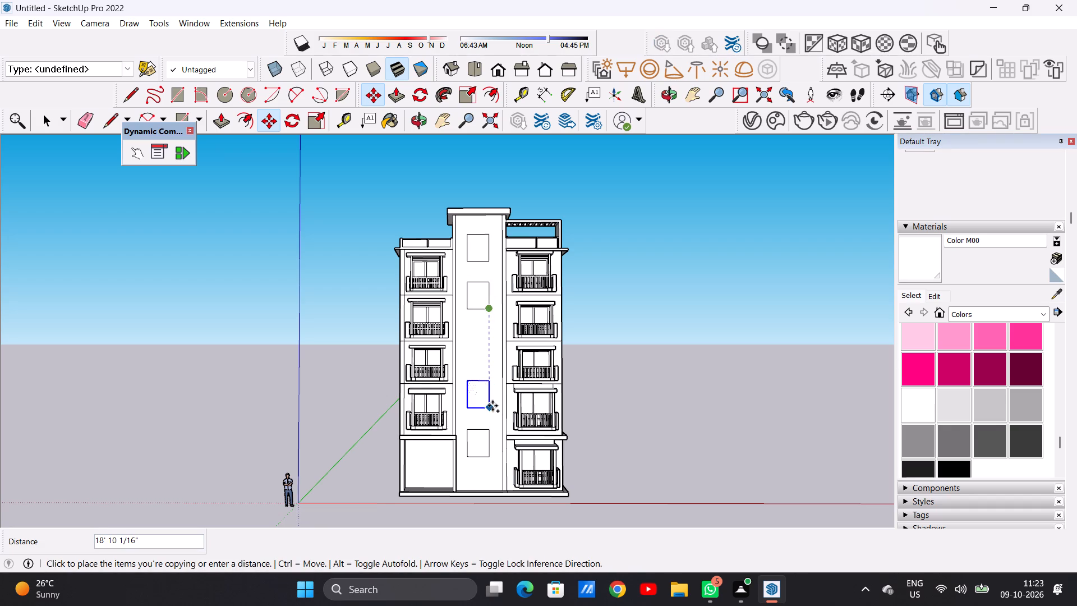
{"action": "left_click", "coordinate": [493, 406]}
{"action": "left_click", "coordinate": [493, 406]}
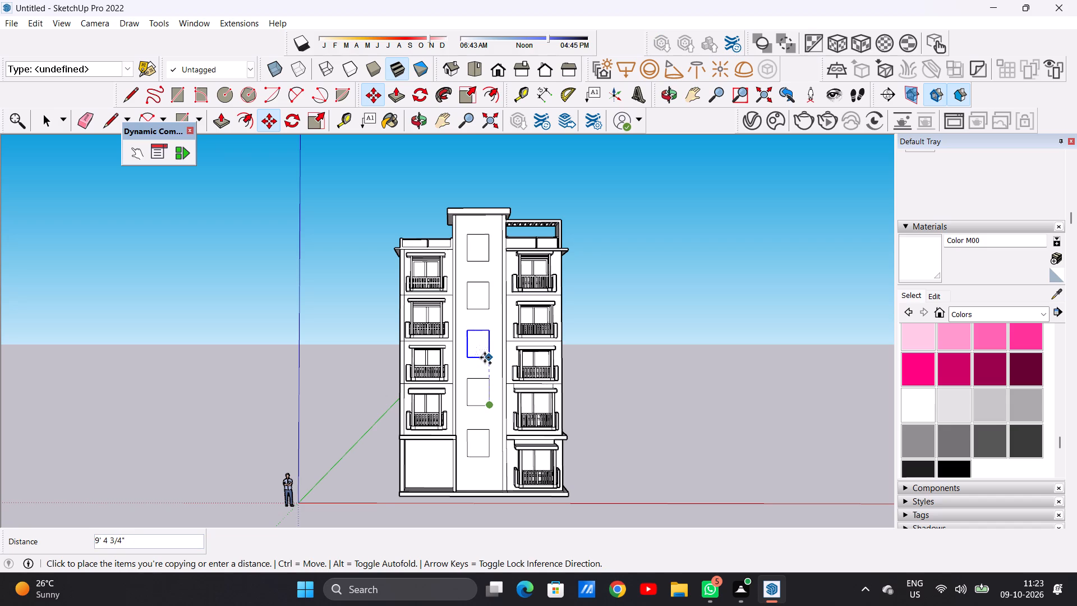
{"action": "left_click", "coordinate": [485, 357]}
{"action": "key", "text": "space"}
{"action": "left_click", "coordinate": [656, 317]}
Examine the spacing and alignment of the column's window rectangles from the front and from above.
{"action": "scroll", "coordinate": [525, 337], "scroll_direction": "down", "scroll_amount": 2}
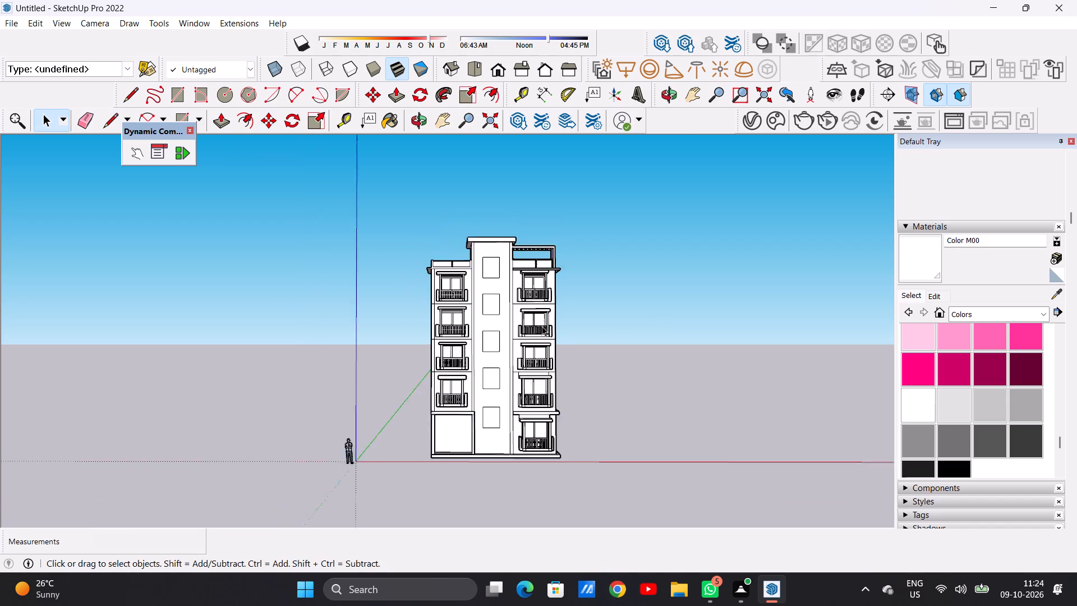
{"action": "scroll", "coordinate": [542, 326], "scroll_direction": "down", "scroll_amount": 2}
{"action": "scroll", "coordinate": [507, 384], "scroll_direction": "up", "scroll_amount": 6}
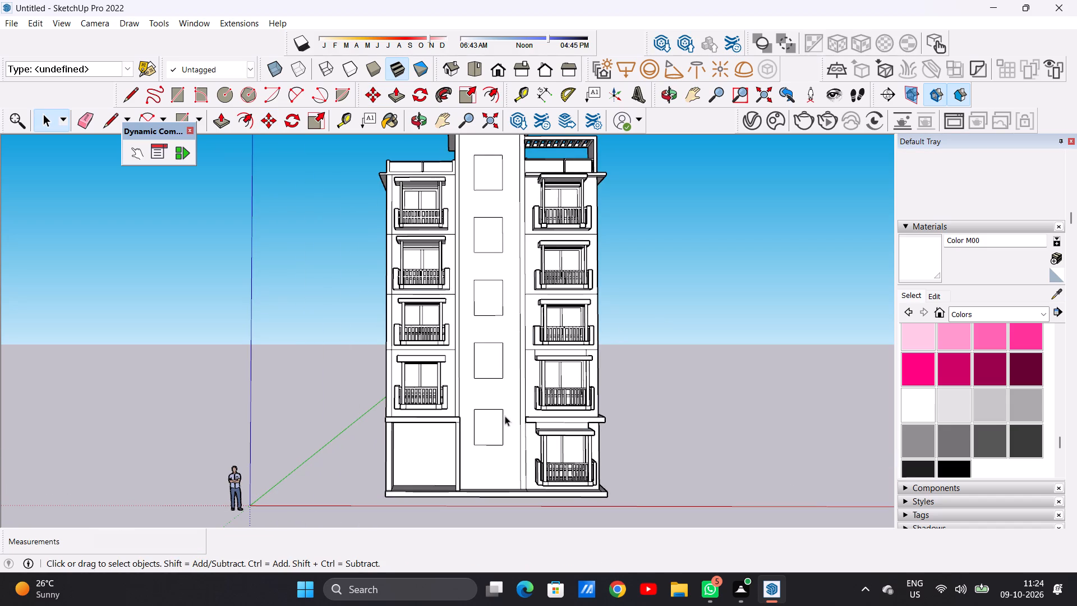
{"action": "scroll", "coordinate": [496, 417], "scroll_direction": "down", "scroll_amount": 2}
{"action": "scroll", "coordinate": [501, 225], "scroll_direction": "up", "scroll_amount": 2}
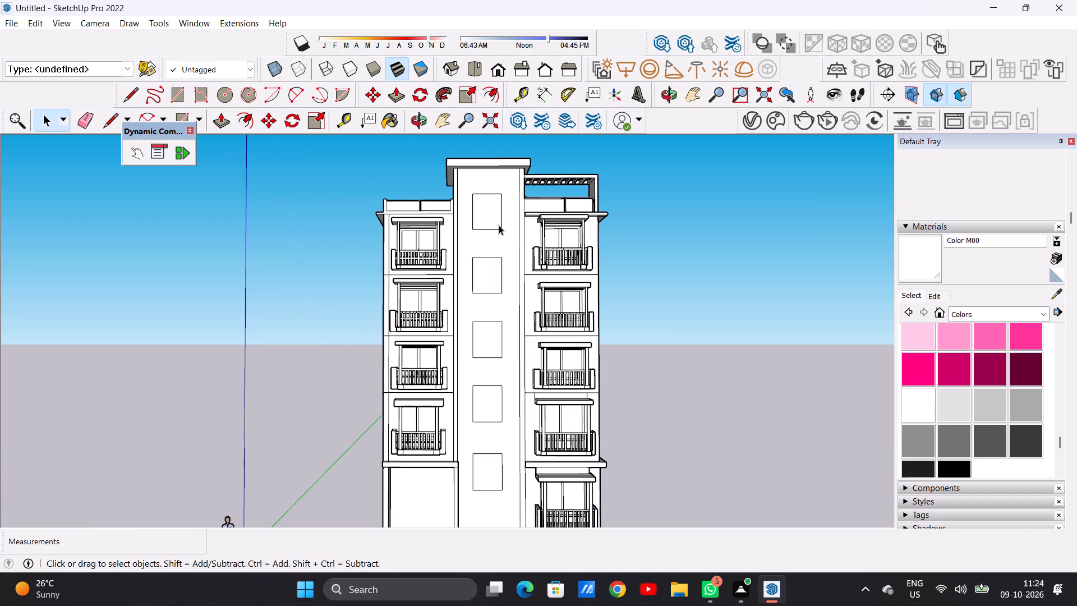
{"action": "middle_click_drag", "start_coordinate": [468, 254], "coordinate": [455, 339]}
{"action": "scroll", "coordinate": [463, 336], "scroll_direction": "down", "scroll_amount": 3}
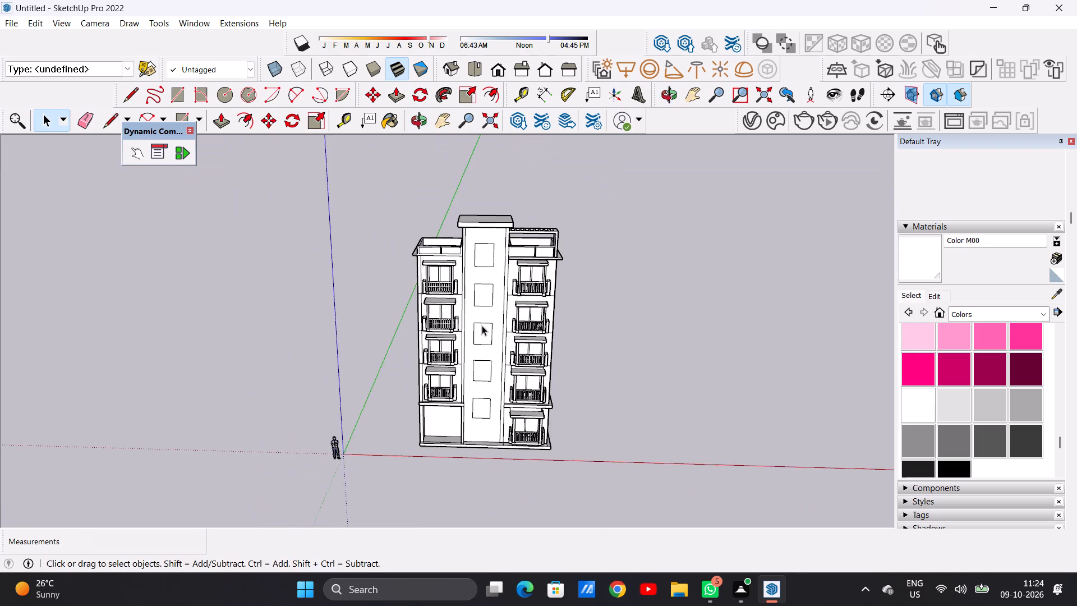
{"action": "scroll", "coordinate": [482, 325], "scroll_direction": "down", "scroll_amount": 3}
{"action": "scroll", "coordinate": [493, 258], "scroll_direction": "up", "scroll_amount": 7}
{"action": "middle_click_drag", "start_coordinate": [475, 279], "coordinate": [473, 259]}
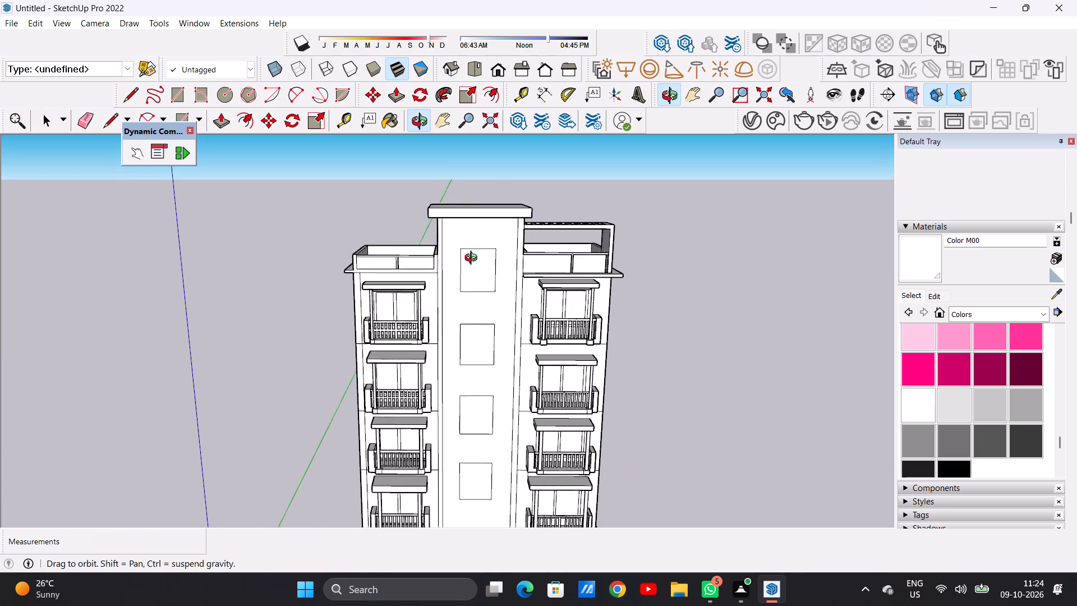
Inspect the apartment building from the front, sides and rear, including the blank back walls and the central column.
{"action": "middle_click_drag", "start_coordinate": [473, 259], "coordinate": [480, 259]}
{"action": "scroll", "coordinate": [462, 264], "scroll_direction": "down", "scroll_amount": 4}
{"action": "scroll", "coordinate": [461, 272], "scroll_direction": "up", "scroll_amount": 5}
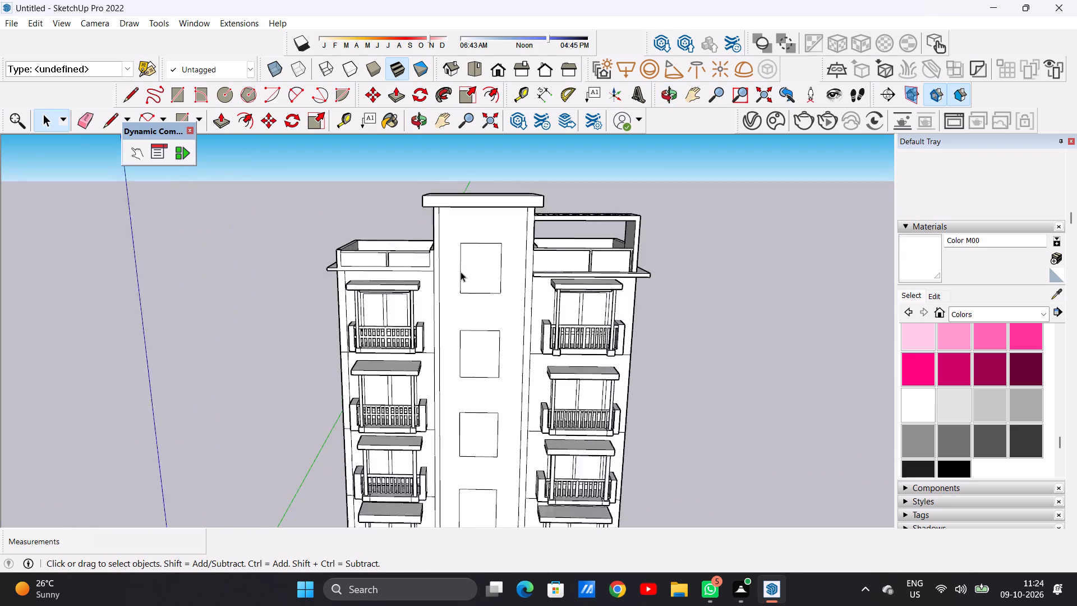
{"action": "scroll", "coordinate": [461, 272], "scroll_direction": "up", "scroll_amount": 2}
{"action": "middle_click_drag", "start_coordinate": [542, 260], "coordinate": [404, 270]}
{"action": "scroll", "coordinate": [452, 287], "scroll_direction": "down", "scroll_amount": 4}
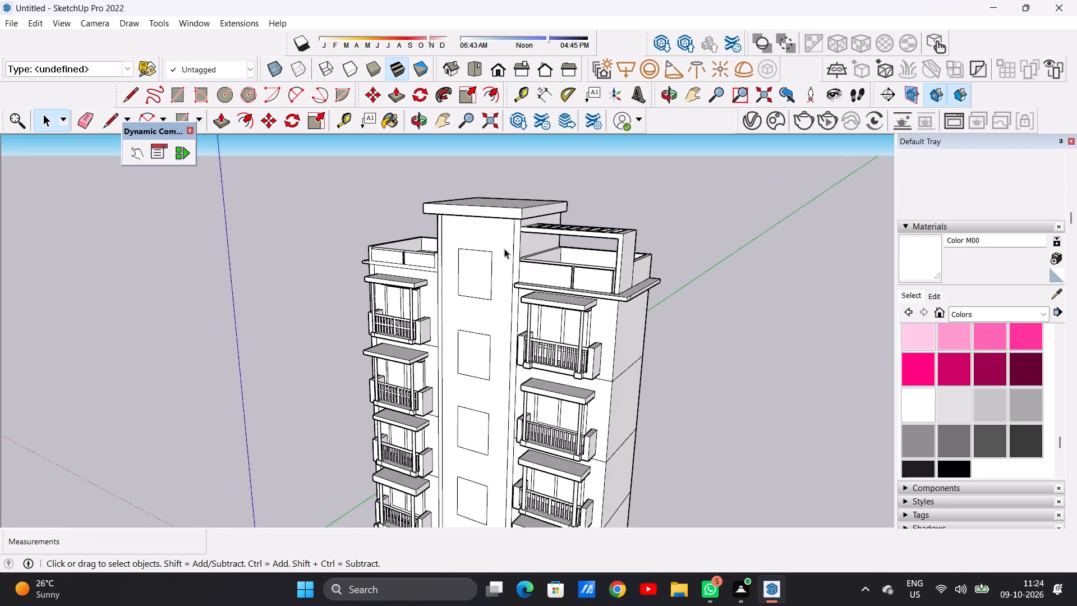
{"action": "scroll", "coordinate": [504, 249], "scroll_direction": "down", "scroll_amount": 7}
{"action": "middle_click_drag", "start_coordinate": [587, 311], "coordinate": [237, 334]}
{"action": "scroll", "coordinate": [519, 382], "scroll_direction": "up", "scroll_amount": 13}
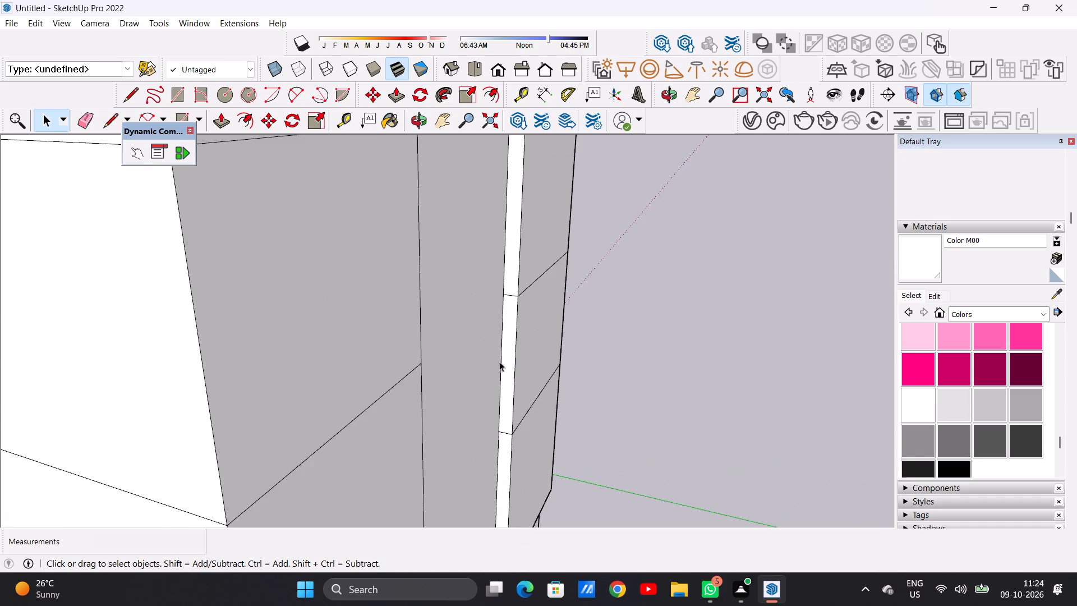
{"action": "scroll", "coordinate": [491, 336], "scroll_direction": "down", "scroll_amount": 17}
{"action": "middle_click_drag", "start_coordinate": [504, 387], "coordinate": [282, 363]}
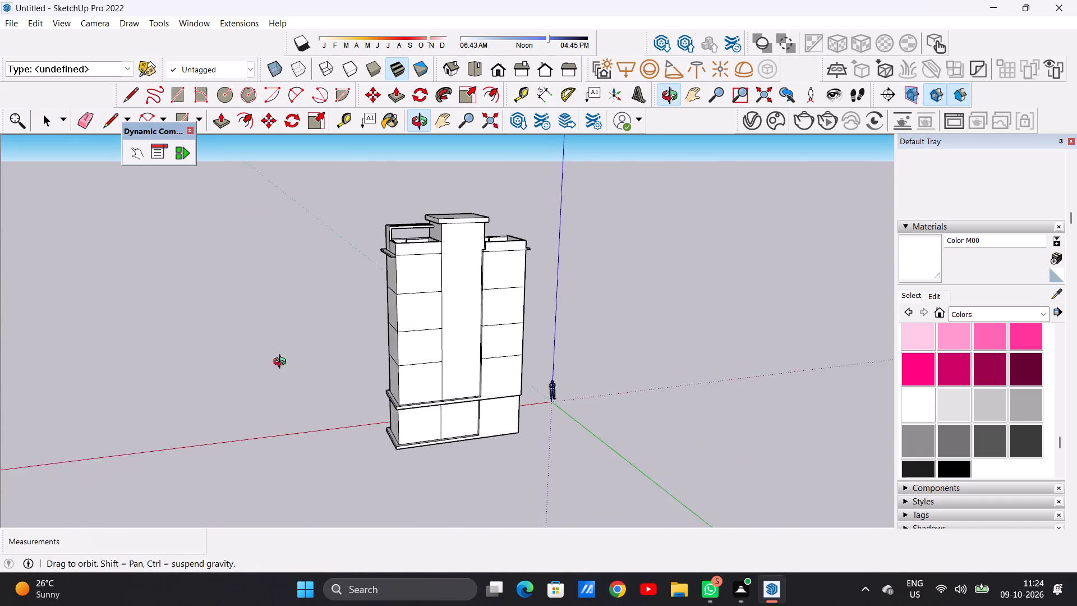
{"action": "middle_click_drag", "start_coordinate": [282, 363], "coordinate": [466, 361]}
{"action": "scroll", "coordinate": [498, 437], "scroll_direction": "up", "scroll_amount": 6}
{"action": "scroll", "coordinate": [486, 430], "scroll_direction": "down", "scroll_amount": 1}
{"action": "scroll", "coordinate": [484, 424], "scroll_direction": "up", "scroll_amount": 4}
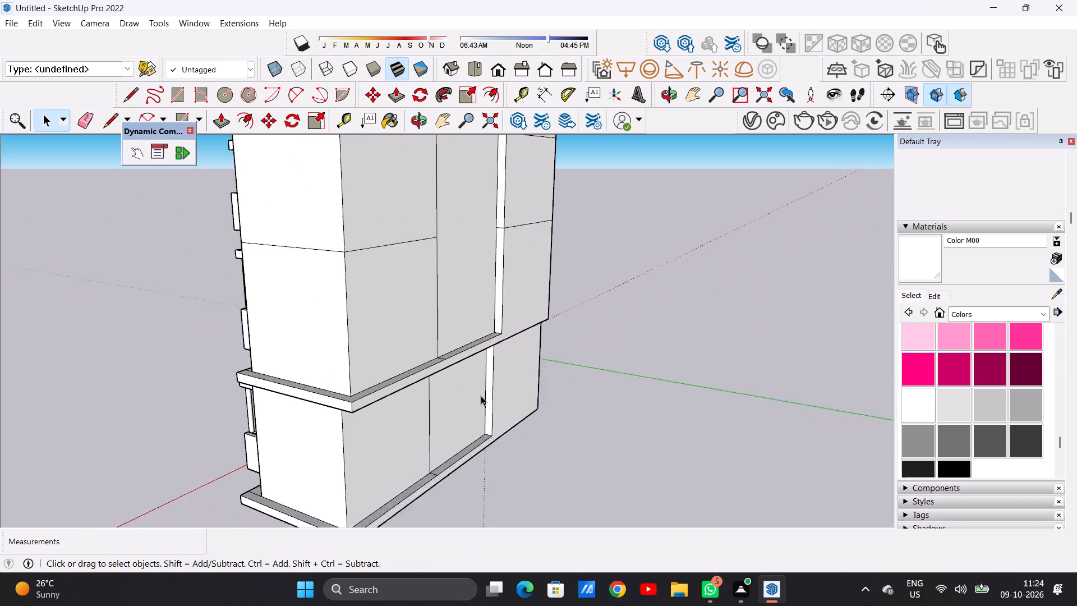
{"action": "scroll", "coordinate": [481, 396], "scroll_direction": "up", "scroll_amount": 4}
{"action": "scroll", "coordinate": [501, 351], "scroll_direction": "down", "scroll_amount": 11}
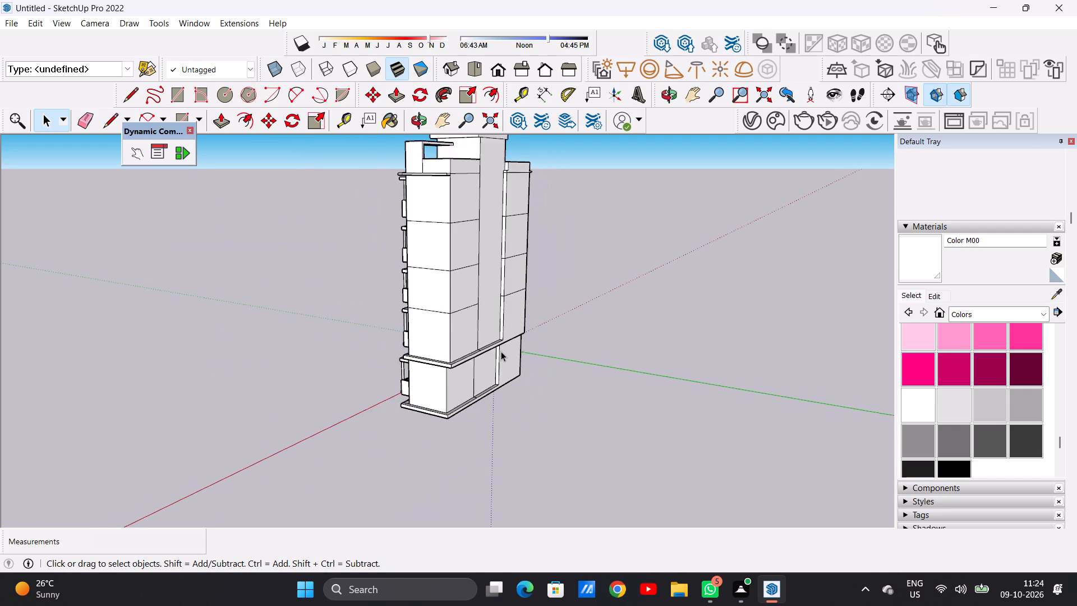
{"action": "scroll", "coordinate": [501, 351], "scroll_direction": "down", "scroll_amount": 3}
{"action": "scroll", "coordinate": [501, 330], "scroll_direction": "up", "scroll_amount": 6}
{"action": "middle_click_drag", "start_coordinate": [414, 346], "coordinate": [424, 350]}
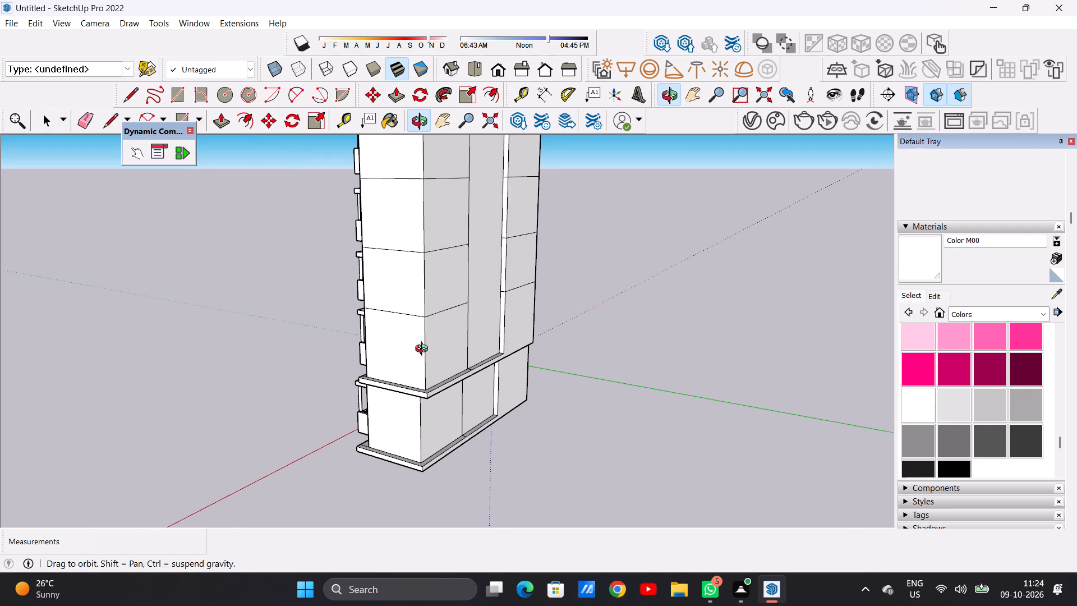
{"action": "middle_click_drag", "start_coordinate": [424, 350], "coordinate": [564, 348]}
{"action": "middle_click_drag", "start_coordinate": [353, 391], "coordinate": [582, 361]}
{"action": "scroll", "coordinate": [507, 372], "scroll_direction": "down", "scroll_amount": 6}
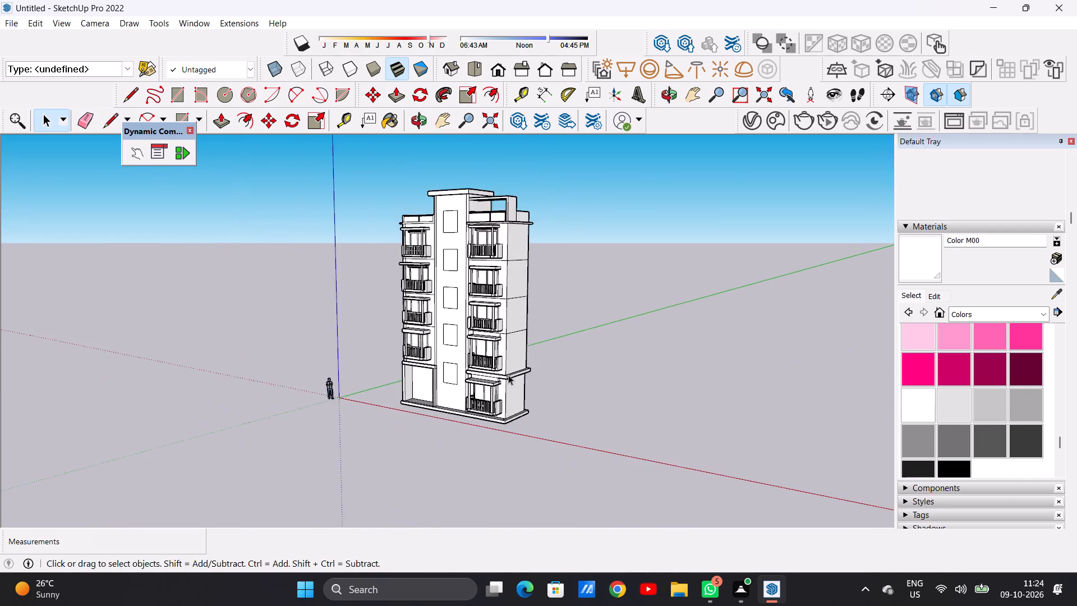
{"action": "scroll", "coordinate": [508, 375], "scroll_direction": "down", "scroll_amount": 9}
{"action": "middle_click_drag", "start_coordinate": [466, 345], "coordinate": [632, 316]}
{"action": "scroll", "coordinate": [485, 321], "scroll_direction": "up", "scroll_amount": 7}
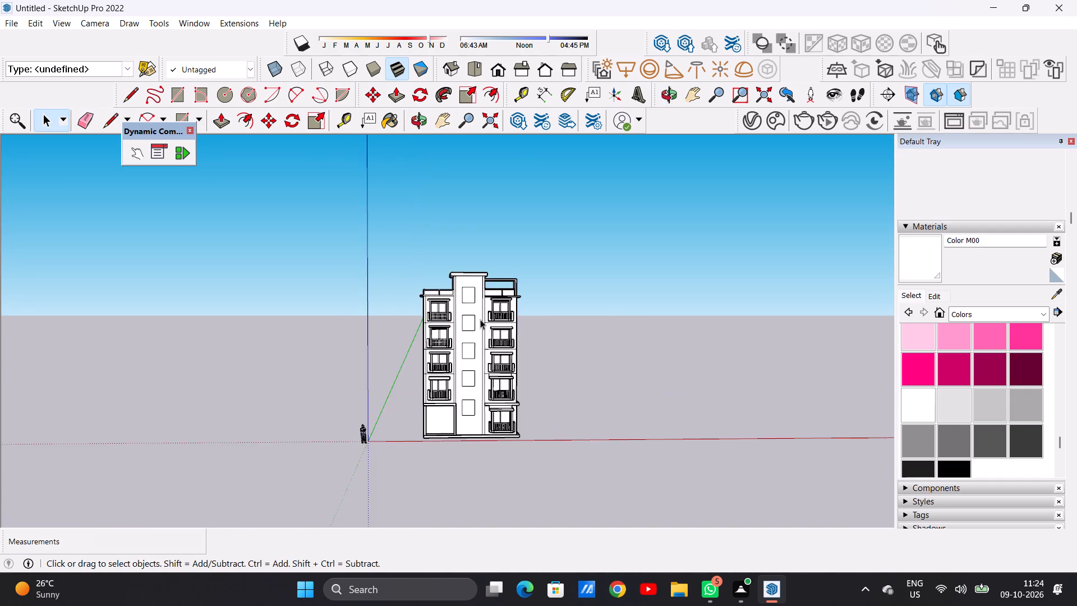
Examine the upper window outlines on the central column against the adjoining balconies from the front.
{"action": "scroll", "coordinate": [480, 319], "scroll_direction": "up", "scroll_amount": 10}
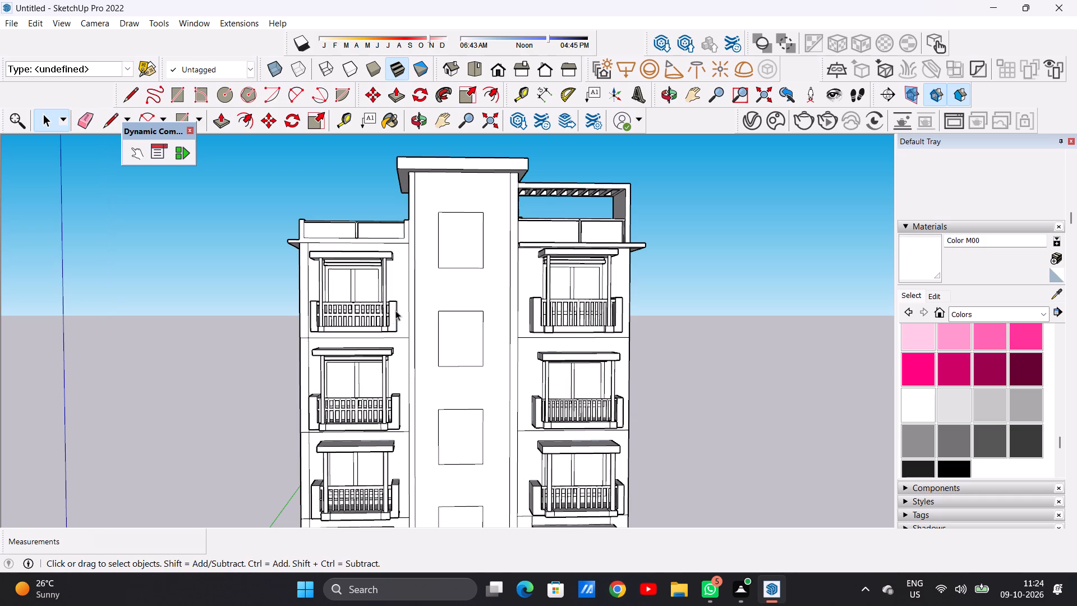
{"action": "middle_click_drag", "start_coordinate": [386, 313], "coordinate": [398, 351]}
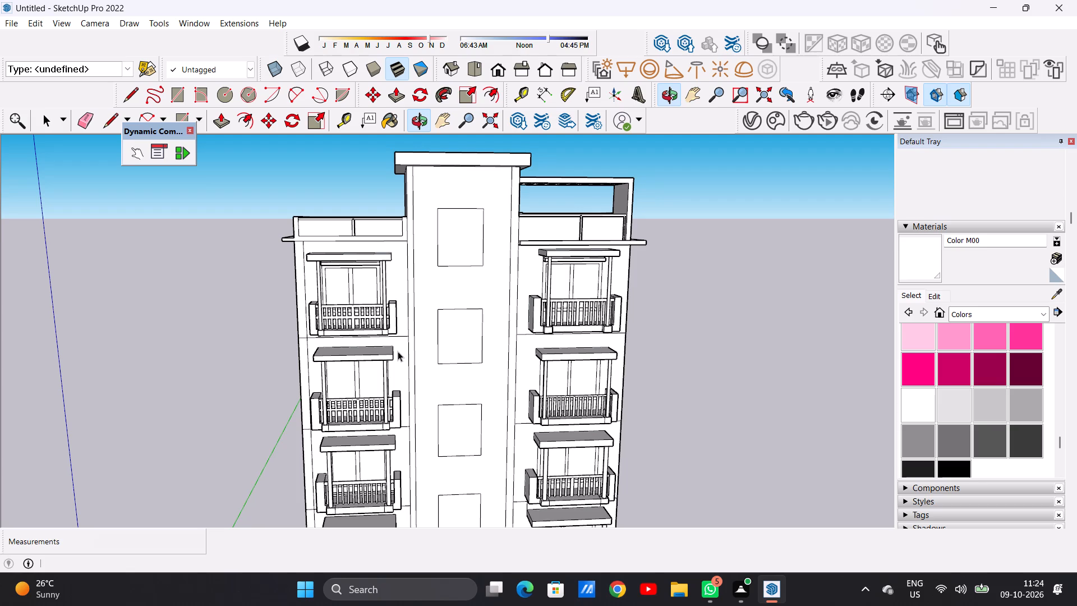
{"action": "middle_click_drag", "start_coordinate": [480, 337], "coordinate": [448, 323]}
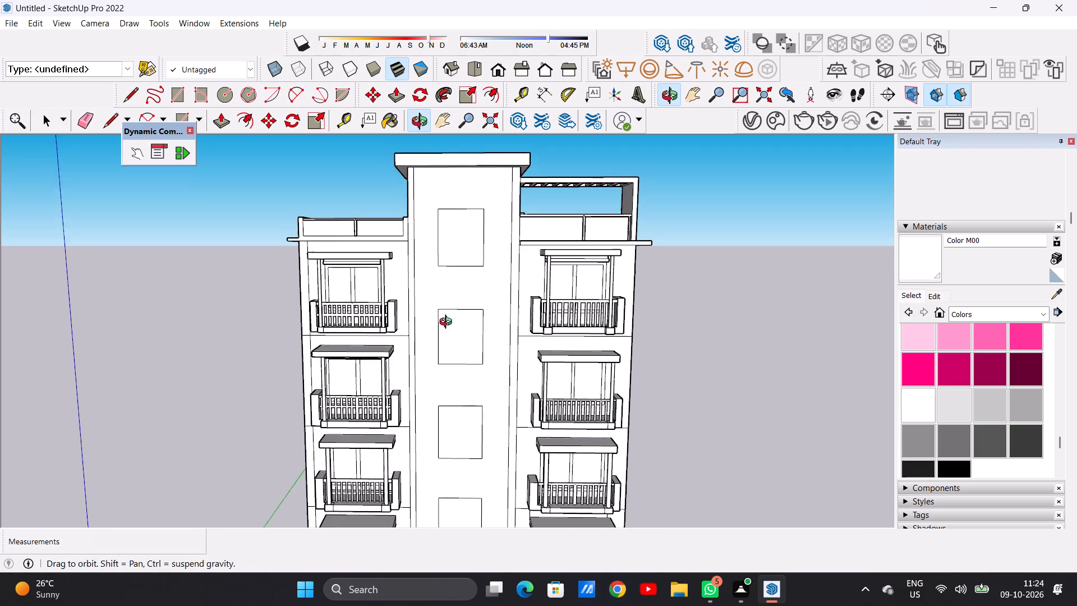
{"action": "middle_click_drag", "start_coordinate": [448, 323], "coordinate": [470, 321]}
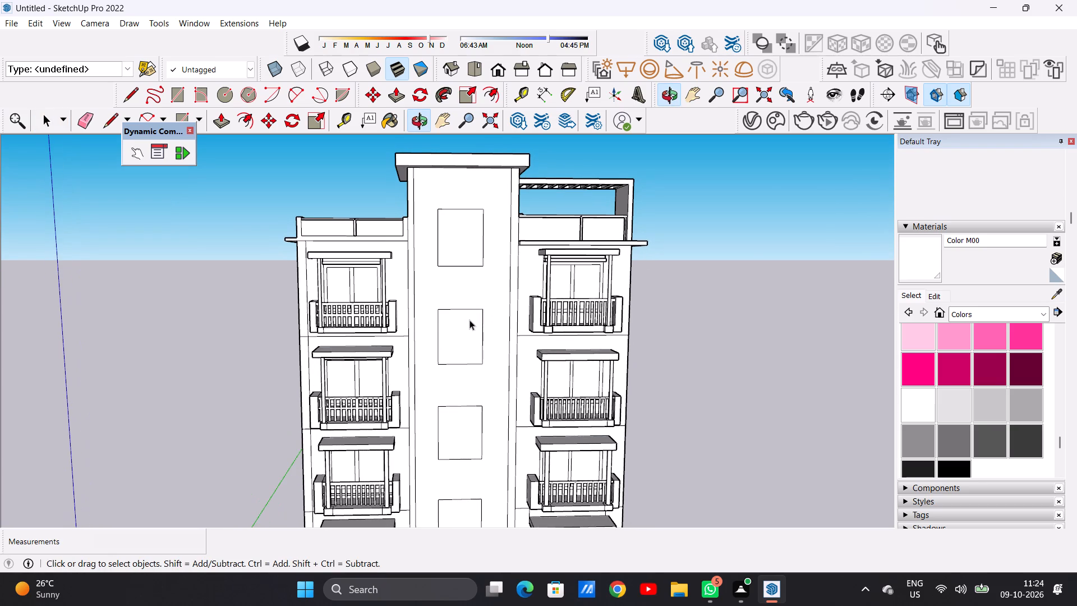
{"action": "scroll", "coordinate": [473, 246], "scroll_direction": "up", "scroll_amount": 6}
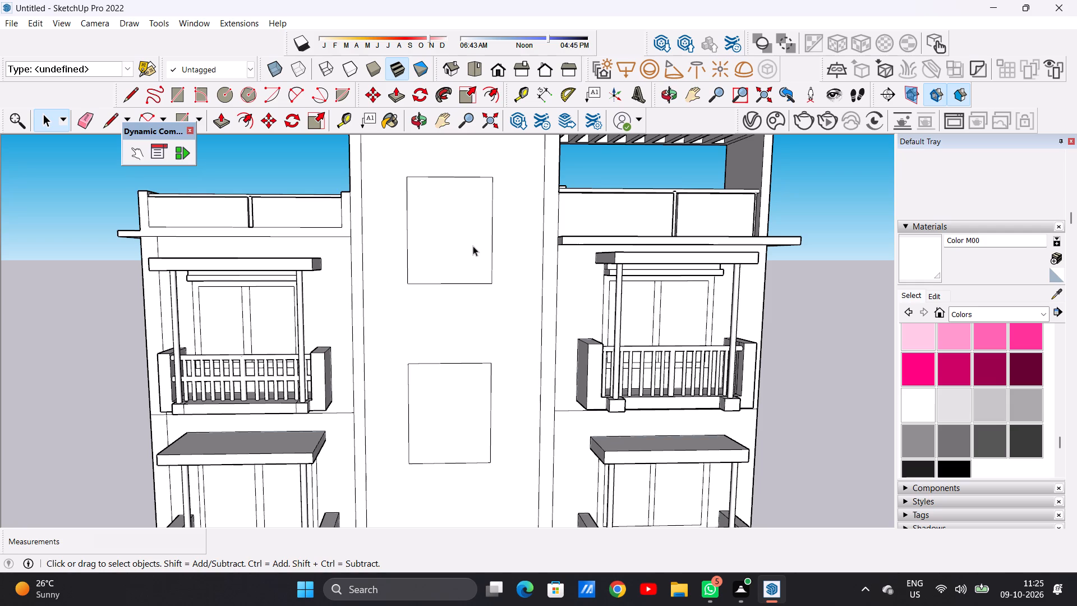
{"action": "scroll", "coordinate": [324, 246], "scroll_direction": "down", "scroll_amount": 8}
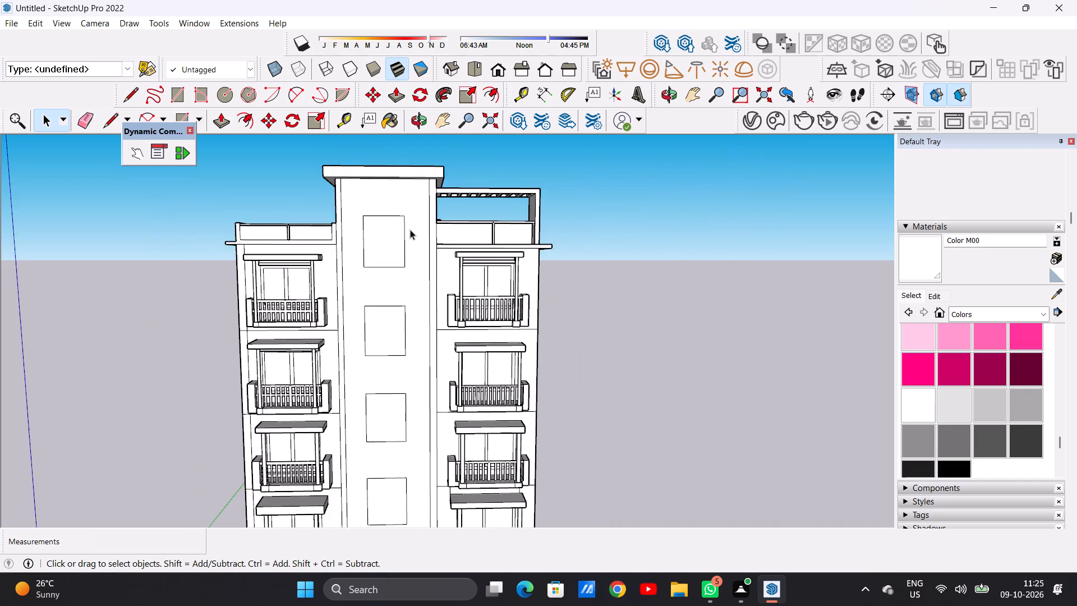
{"action": "scroll", "coordinate": [406, 229], "scroll_direction": "up", "scroll_amount": 6}
{"action": "scroll", "coordinate": [405, 211], "scroll_direction": "down", "scroll_amount": 7}
{"action": "scroll", "coordinate": [405, 218], "scroll_direction": "up", "scroll_amount": 7}
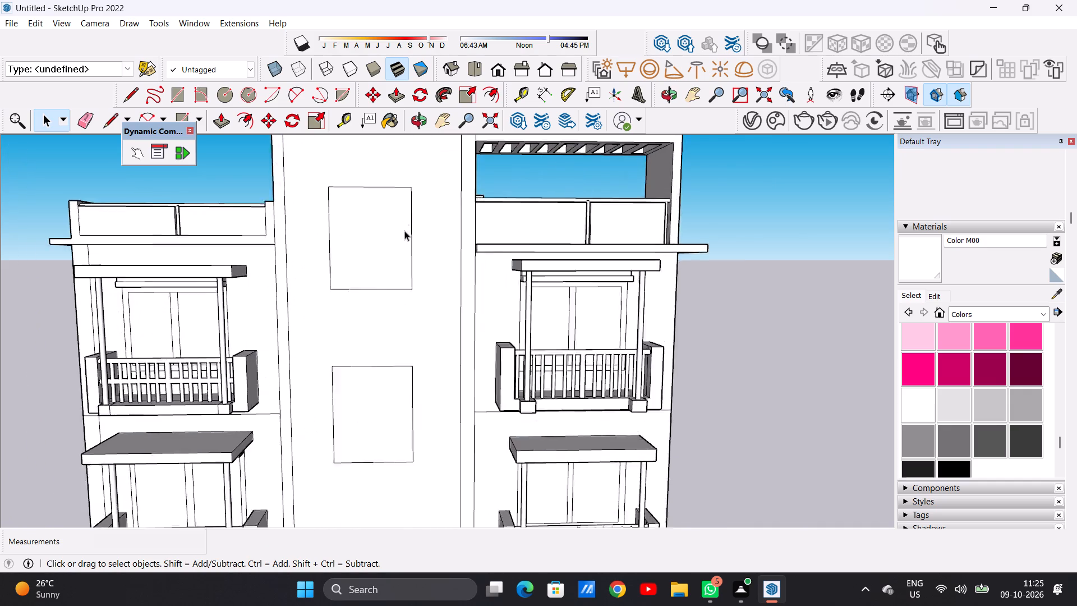
{"action": "scroll", "coordinate": [404, 231], "scroll_direction": "up", "scroll_amount": 1}
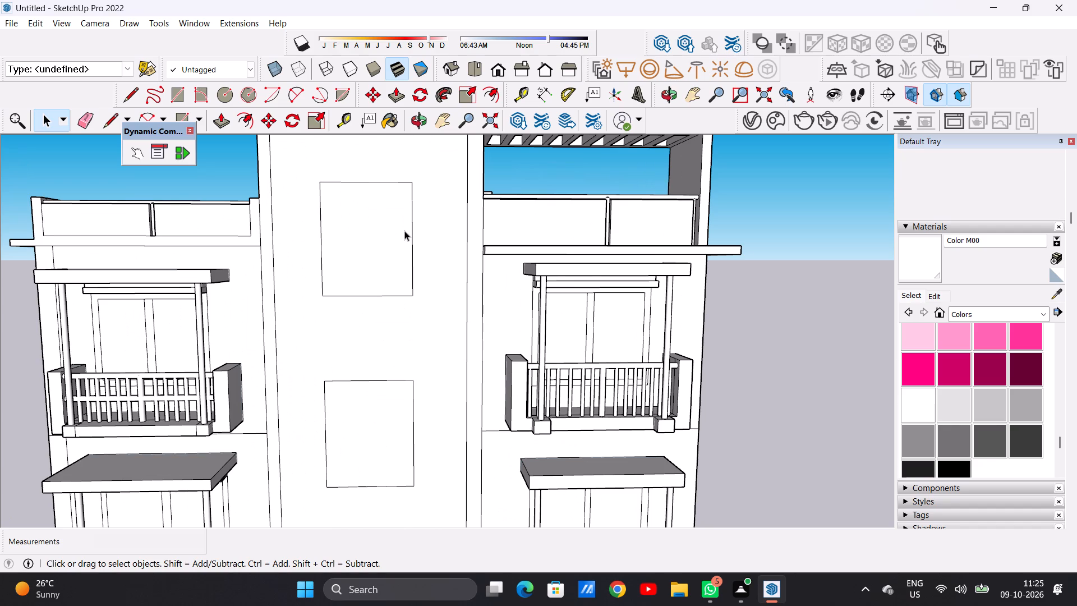
{"action": "scroll", "coordinate": [379, 204], "scroll_direction": "down", "scroll_amount": 3}
{"action": "scroll", "coordinate": [394, 237], "scroll_direction": "up", "scroll_amount": 5}
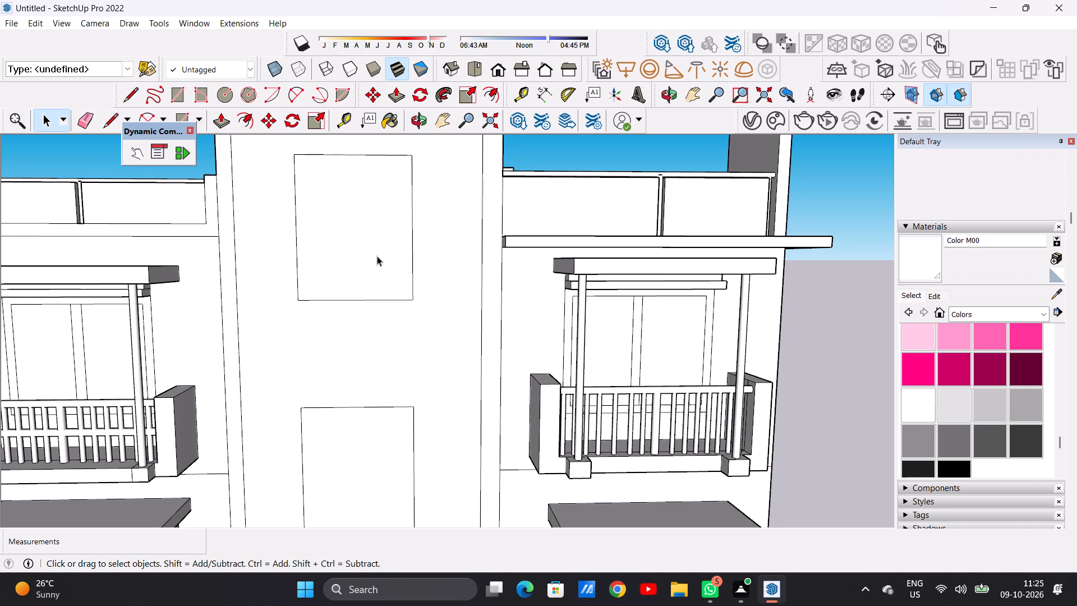
{"action": "scroll", "coordinate": [355, 261], "scroll_direction": "down", "scroll_amount": 8}
{"action": "scroll", "coordinate": [377, 268], "scroll_direction": "up", "scroll_amount": 1}
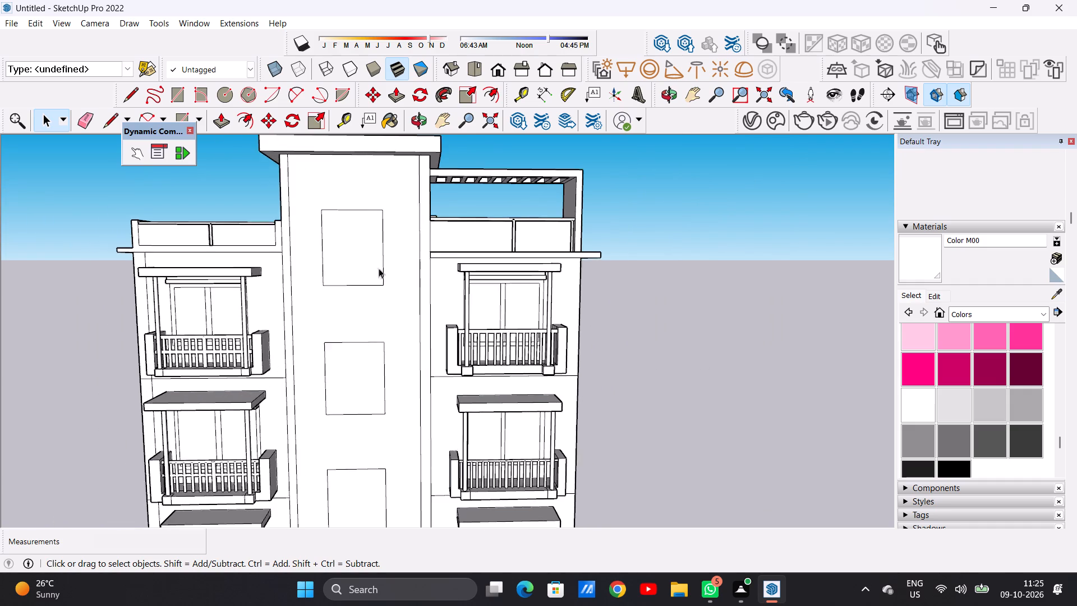
{"action": "scroll", "coordinate": [379, 268], "scroll_direction": "up", "scroll_amount": 1}
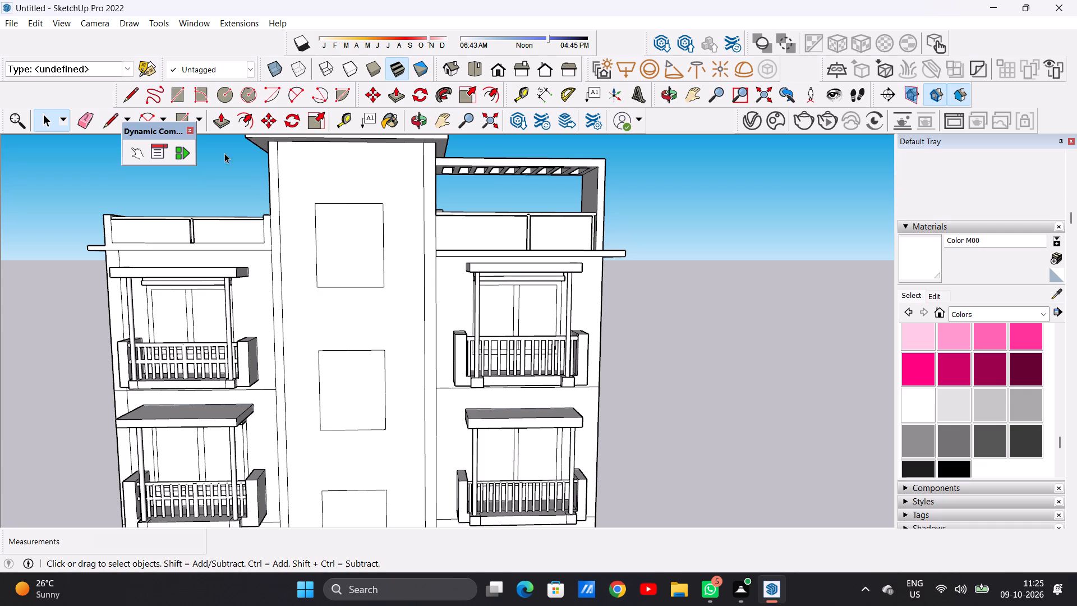
Offset the topmost window rectangle on the central column inward by about 3 11/16" to outline a frame.
{"action": "scroll", "coordinate": [355, 294], "scroll_direction": "down", "scroll_amount": 13}
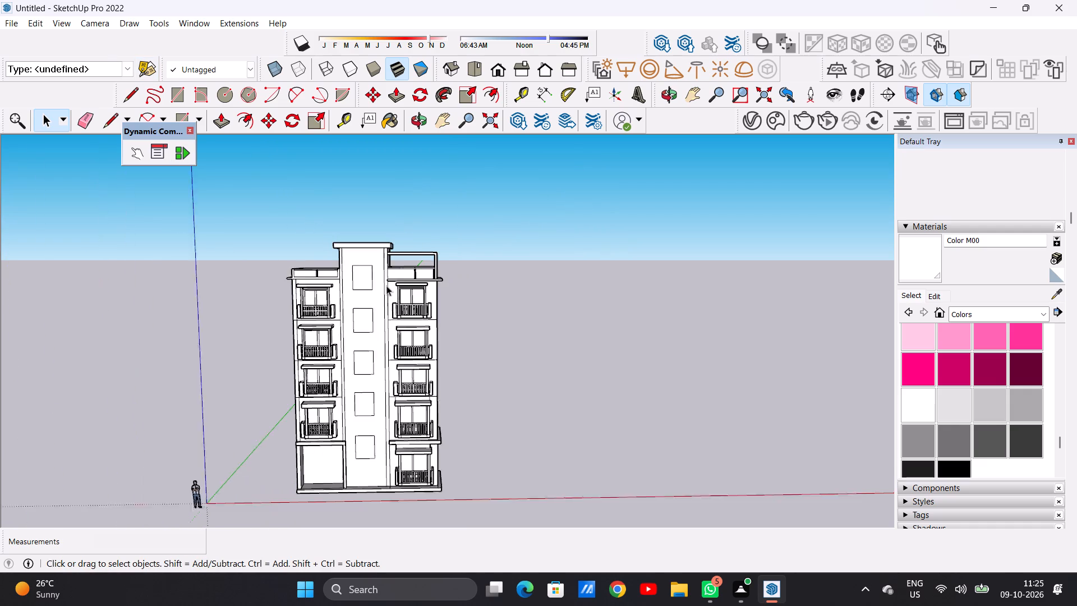
{"action": "scroll", "coordinate": [386, 286], "scroll_direction": "down", "scroll_amount": 1}
{"action": "scroll", "coordinate": [366, 280], "scroll_direction": "up", "scroll_amount": 11}
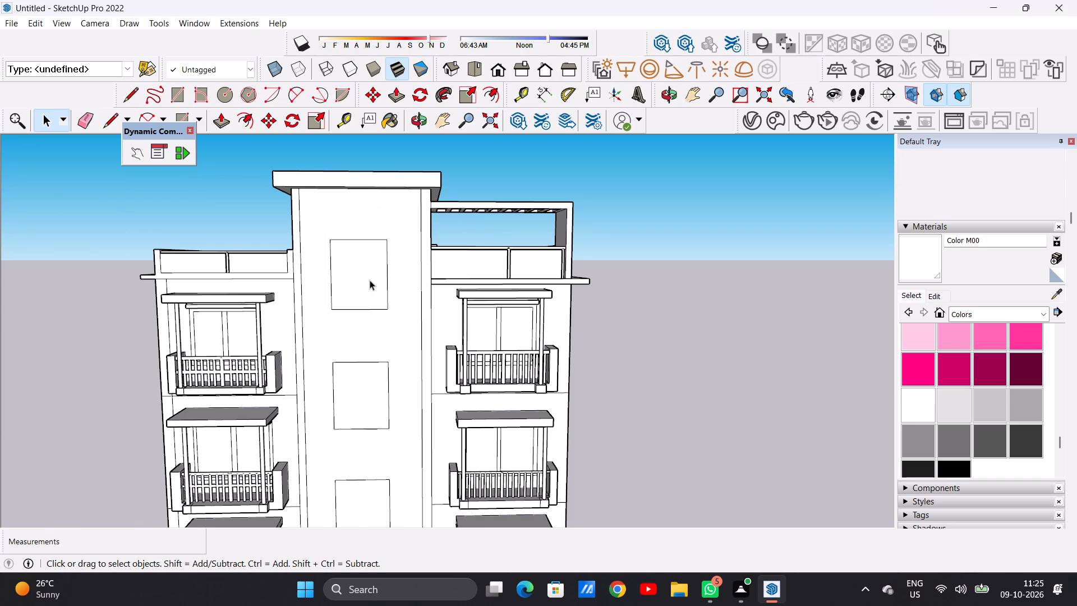
{"action": "scroll", "coordinate": [370, 280], "scroll_direction": "down", "scroll_amount": 4}
{"action": "scroll", "coordinate": [370, 280], "scroll_direction": "up", "scroll_amount": 13}
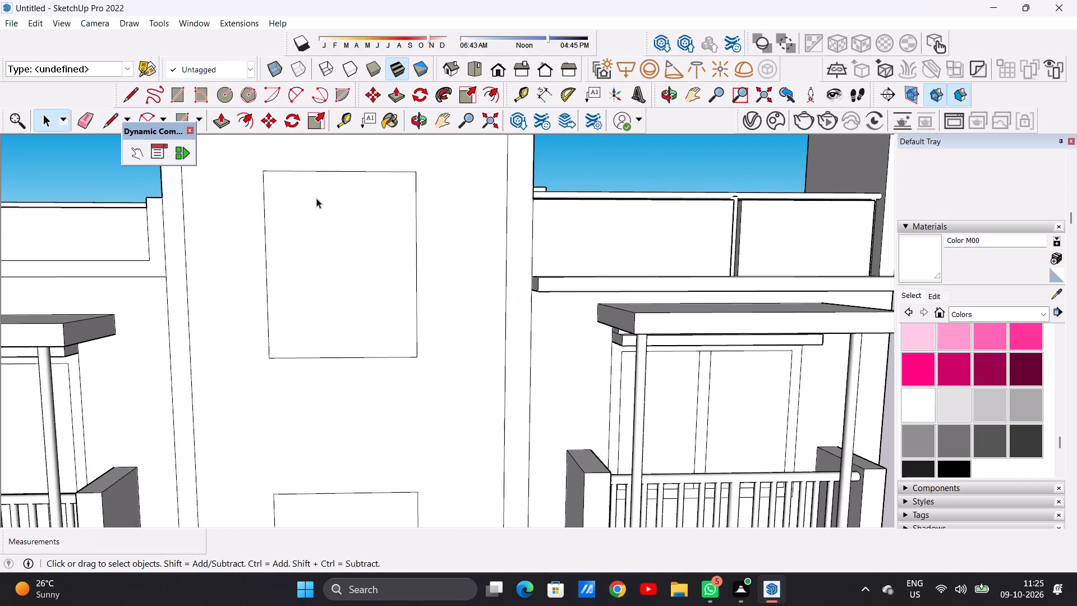
{"action": "type", "text": "OF"}
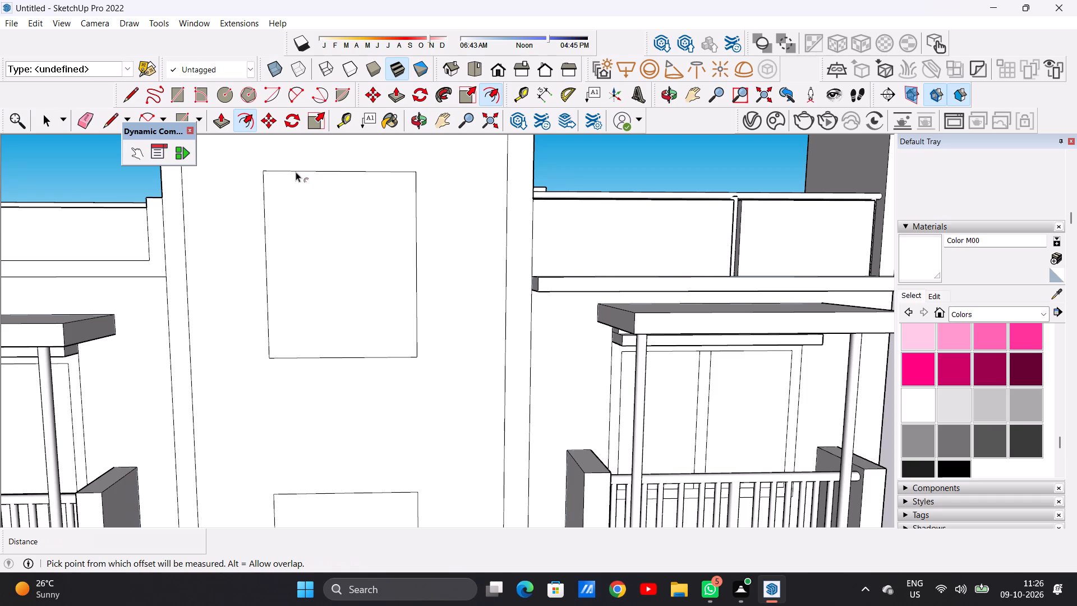
{"action": "left_click", "coordinate": [319, 180]}
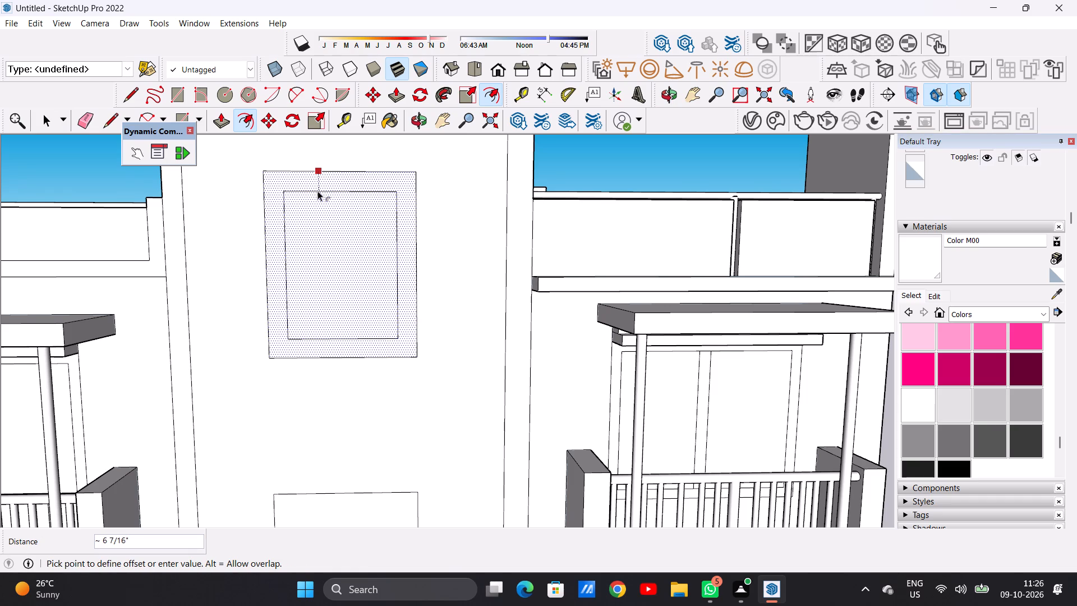
{"action": "left_click", "coordinate": [312, 182]}
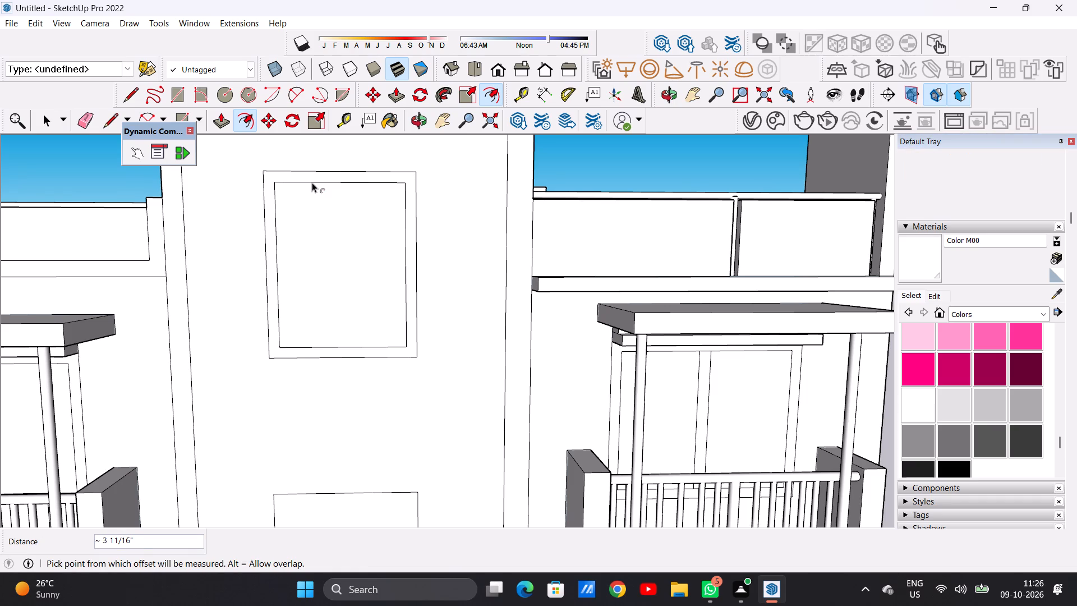
{"action": "key", "text": "space"}
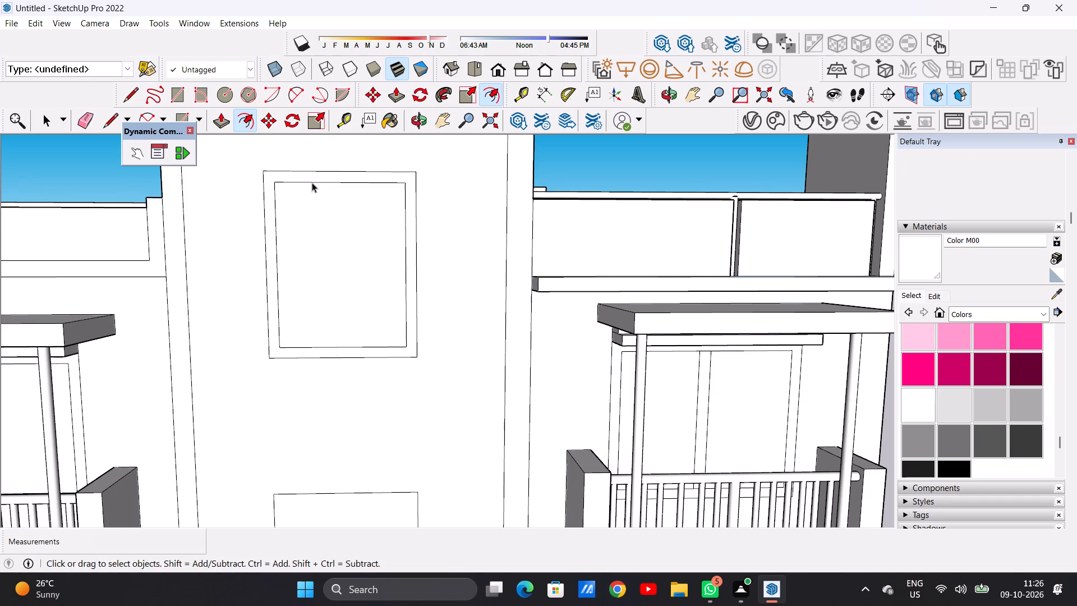
Offset the second window rectangle from the top of the central column inward by about 4" to outline its frame.
{"action": "scroll", "coordinate": [323, 263], "scroll_direction": "down", "scroll_amount": 15}
{"action": "scroll", "coordinate": [310, 254], "scroll_direction": "up", "scroll_amount": 1}
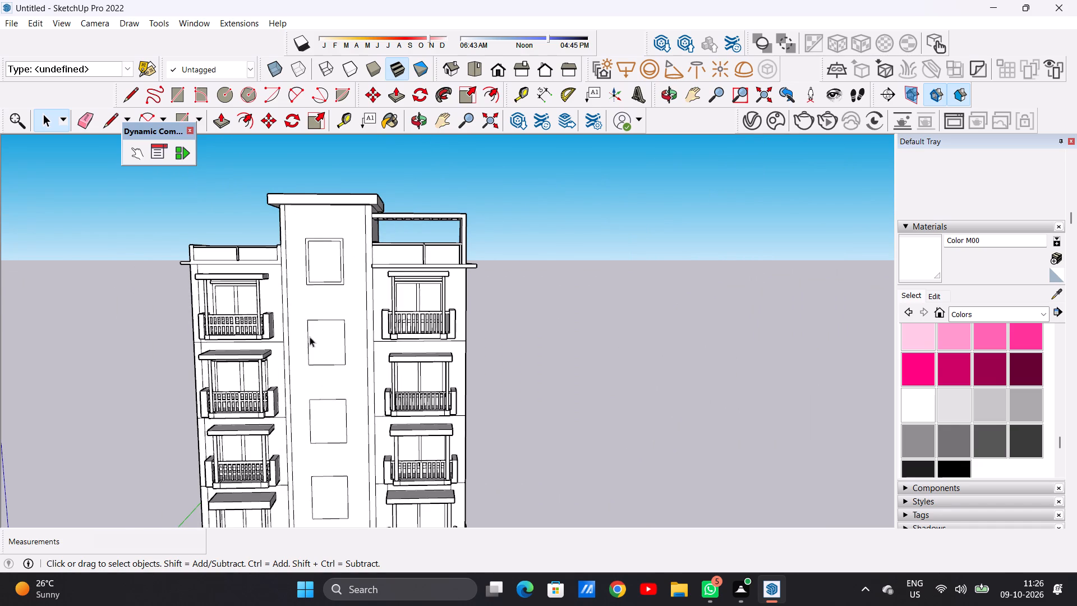
{"action": "scroll", "coordinate": [323, 317], "scroll_direction": "down", "scroll_amount": 6}
{"action": "scroll", "coordinate": [342, 364], "scroll_direction": "up", "scroll_amount": 15}
{"action": "type", "text": "OF"}
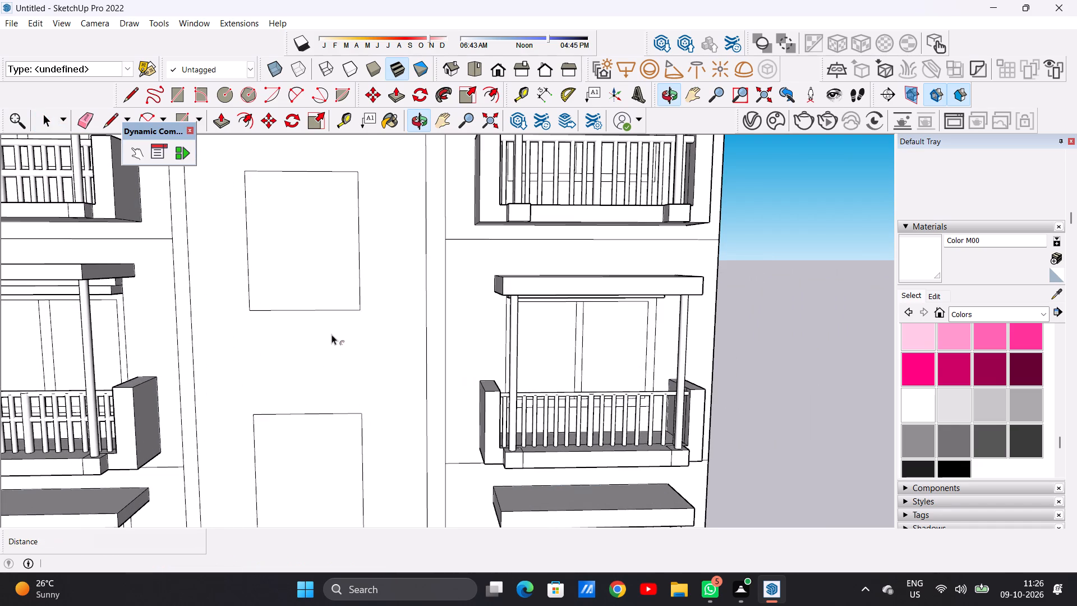
{"action": "left_click", "coordinate": [264, 175]}
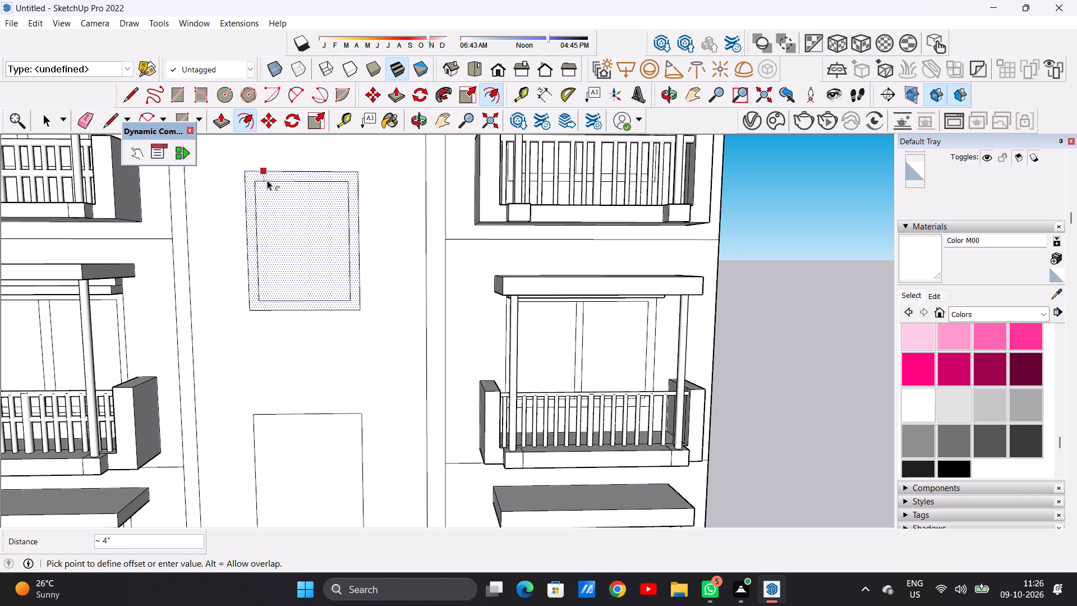
{"action": "left_click", "coordinate": [266, 180]}
{"action": "key", "text": "space"}
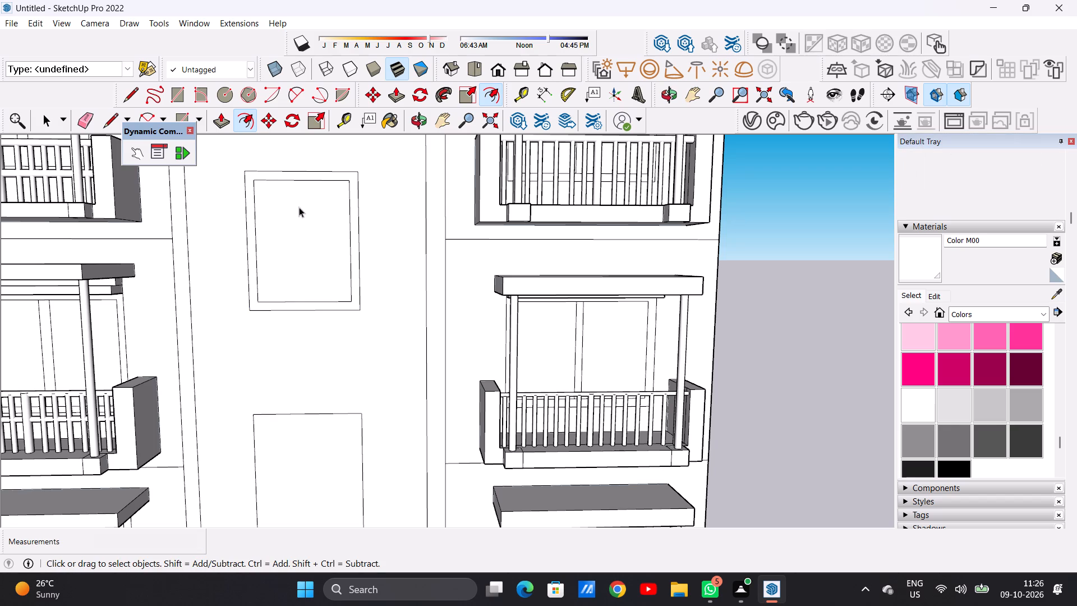
Offset the third window rectangle from the top of the central column inward by about 5" to outline its frame.
{"action": "scroll", "coordinate": [319, 297], "scroll_direction": "down", "scroll_amount": 15}
{"action": "scroll", "coordinate": [334, 357], "scroll_direction": "up", "scroll_amount": 7}
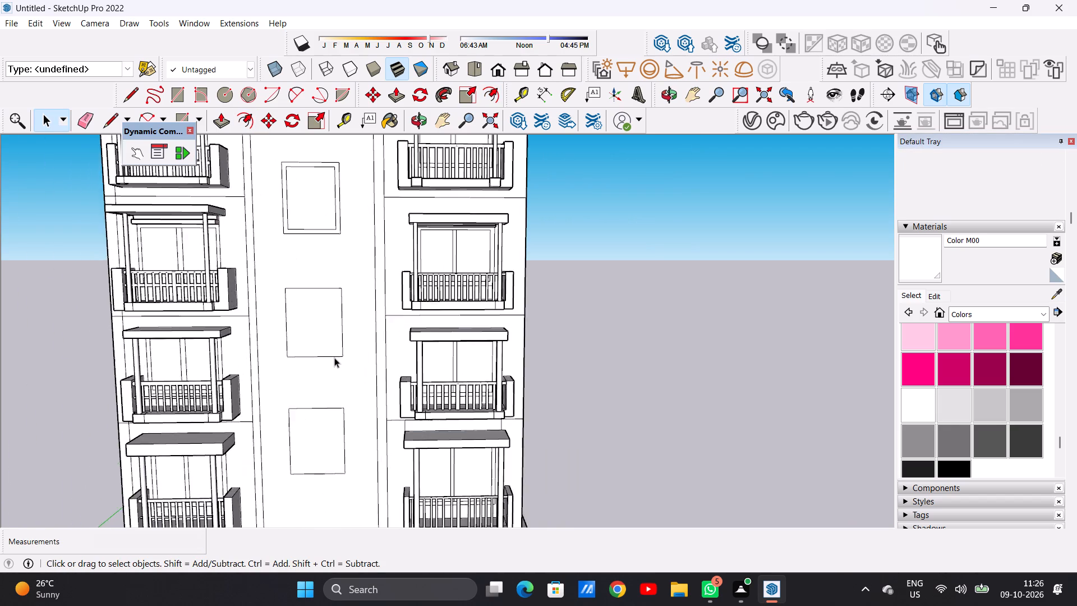
{"action": "scroll", "coordinate": [334, 356], "scroll_direction": "up", "scroll_amount": 10}
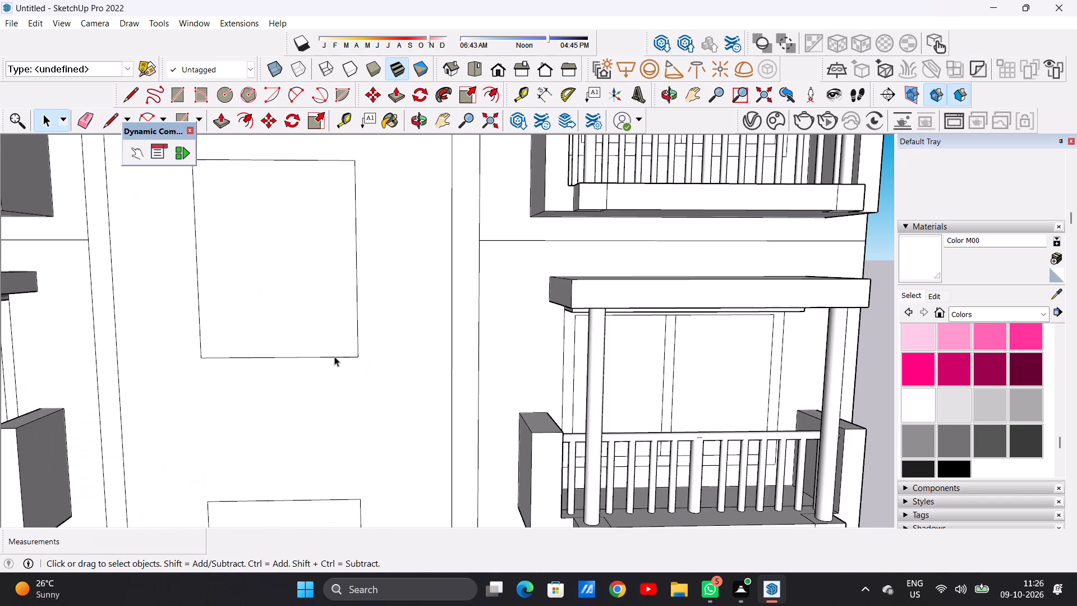
{"action": "type", "text": "OF"}
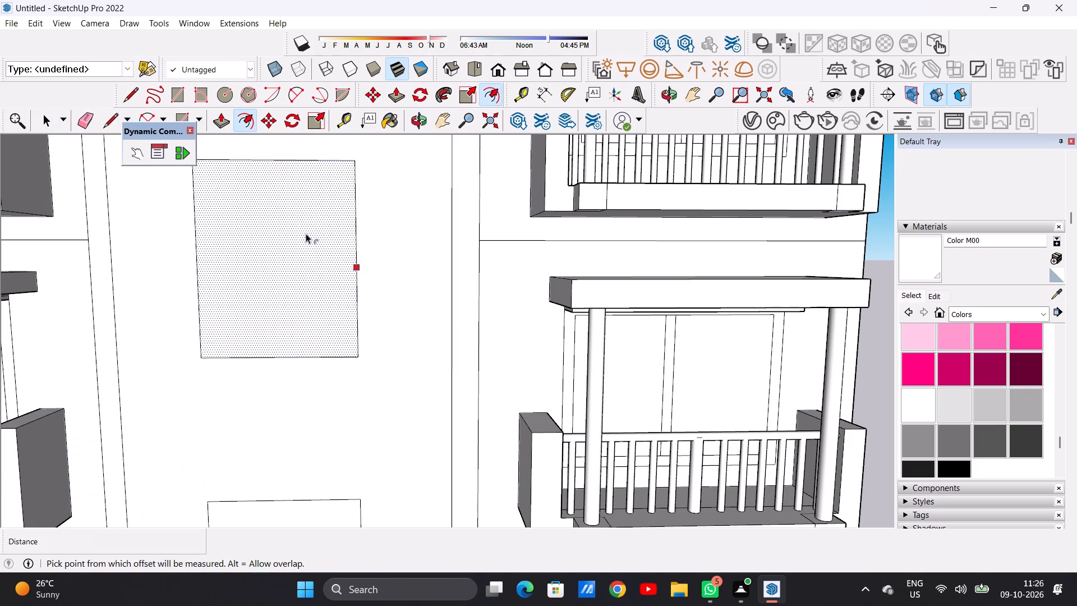
{"action": "left_click", "coordinate": [254, 164]}
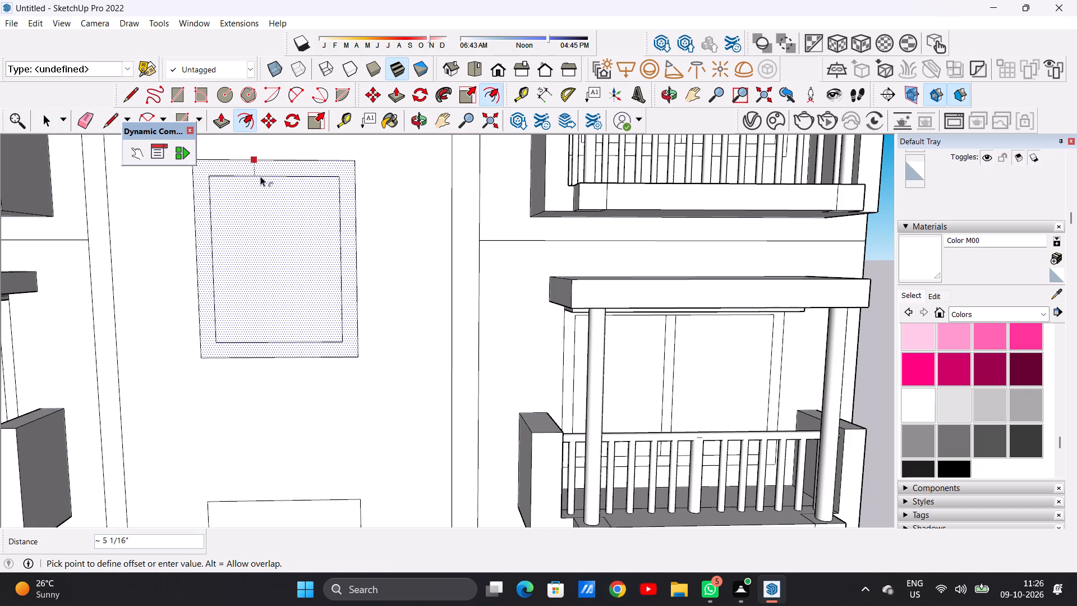
{"action": "left_click", "coordinate": [260, 174]}
{"action": "key", "text": "space"}
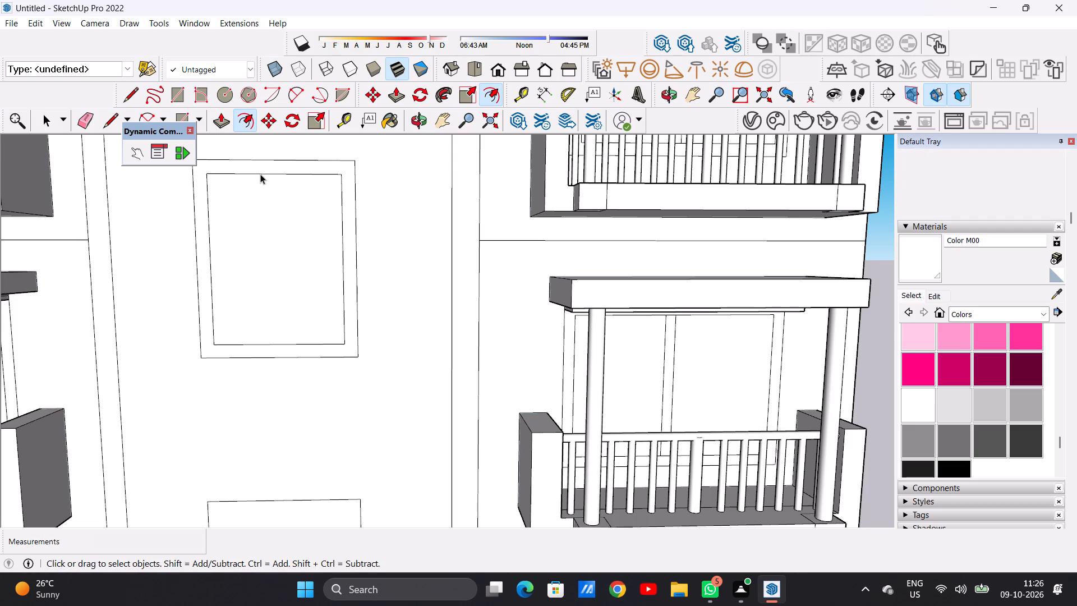
Offset the fourth window rectangle from the top of the central column inward by about 4 5/8" to outline its frame.
{"action": "scroll", "coordinate": [248, 291], "scroll_direction": "down", "scroll_amount": 20}
{"action": "scroll", "coordinate": [248, 291], "scroll_direction": "down", "scroll_amount": 1}
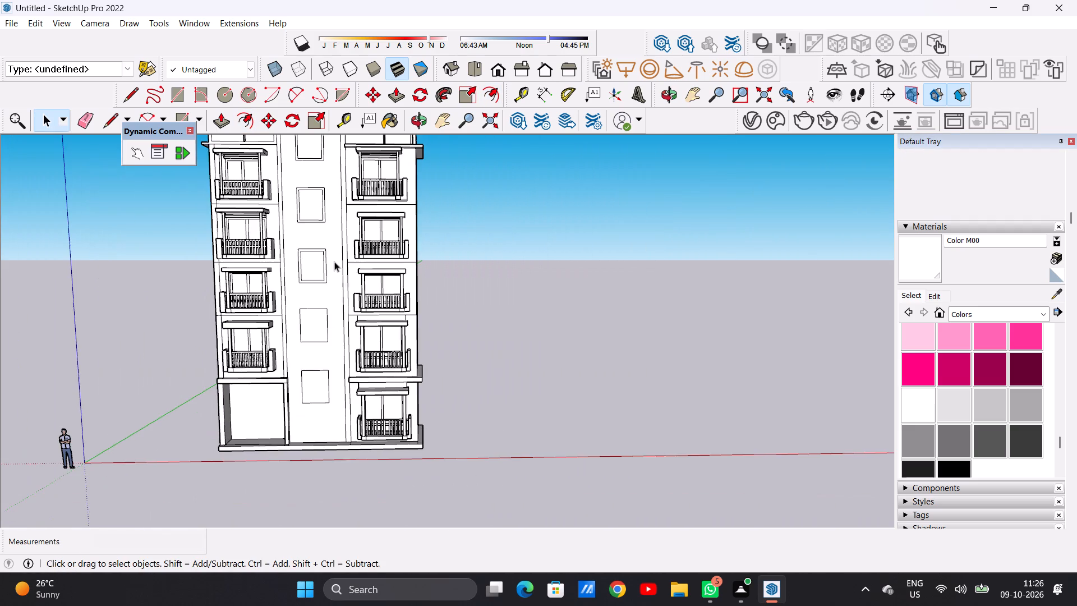
{"action": "scroll", "coordinate": [329, 341], "scroll_direction": "up", "scroll_amount": 12}
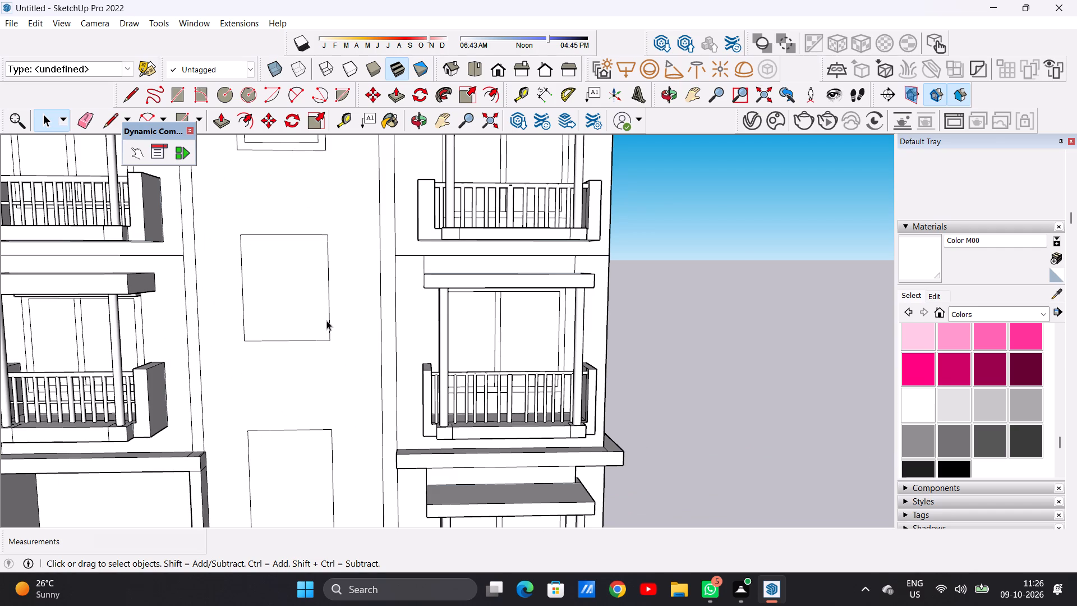
{"action": "scroll", "coordinate": [315, 310], "scroll_direction": "up", "scroll_amount": 4}
{"action": "type", "text": "OF"}
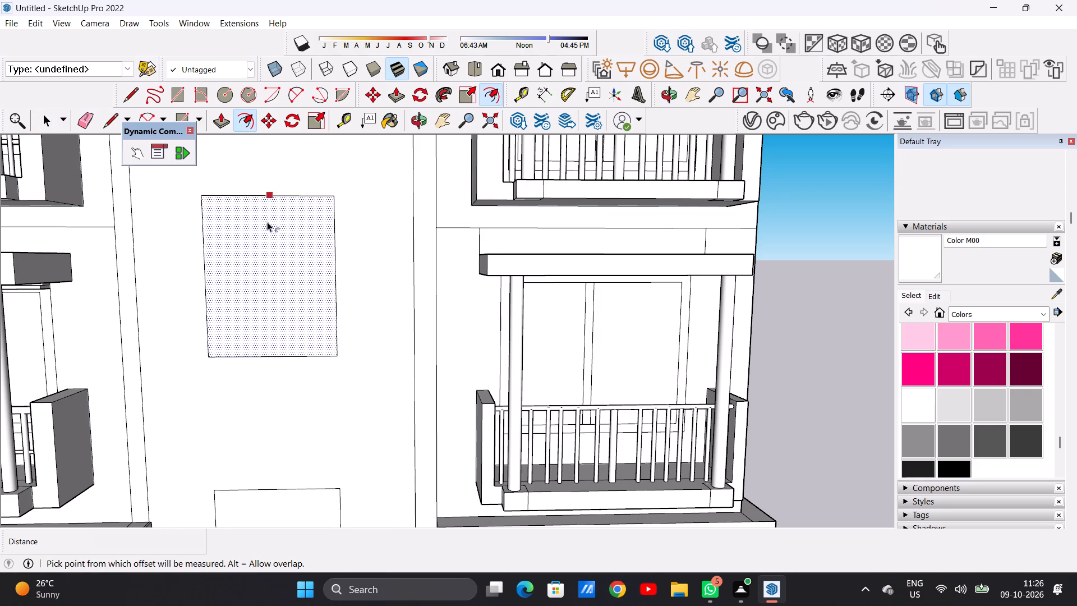
{"action": "left_click", "coordinate": [246, 201]}
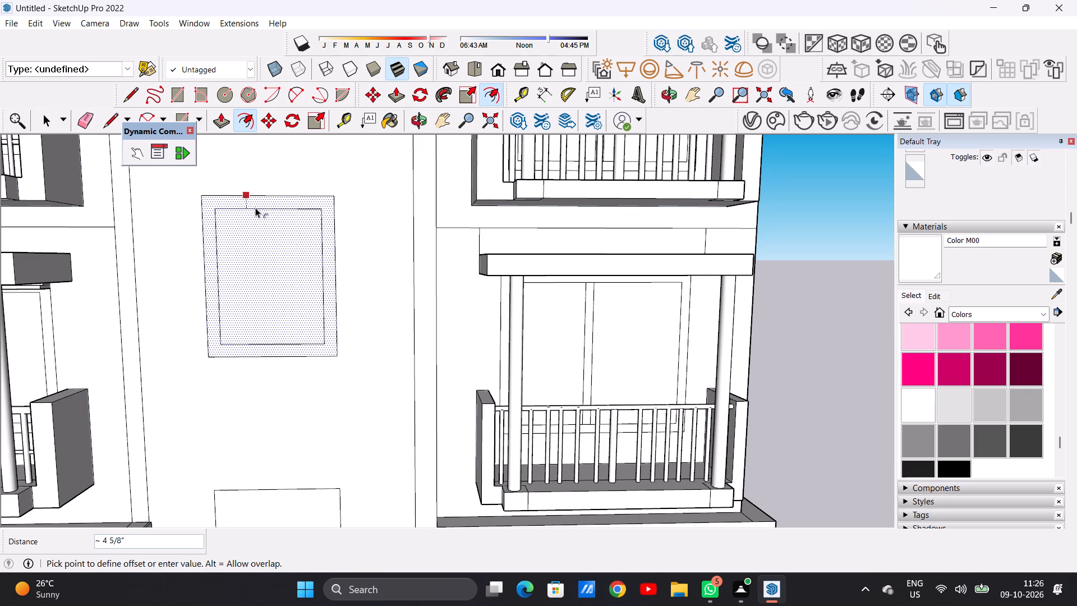
{"action": "left_click", "coordinate": [255, 208]}
{"action": "key", "text": "space"}
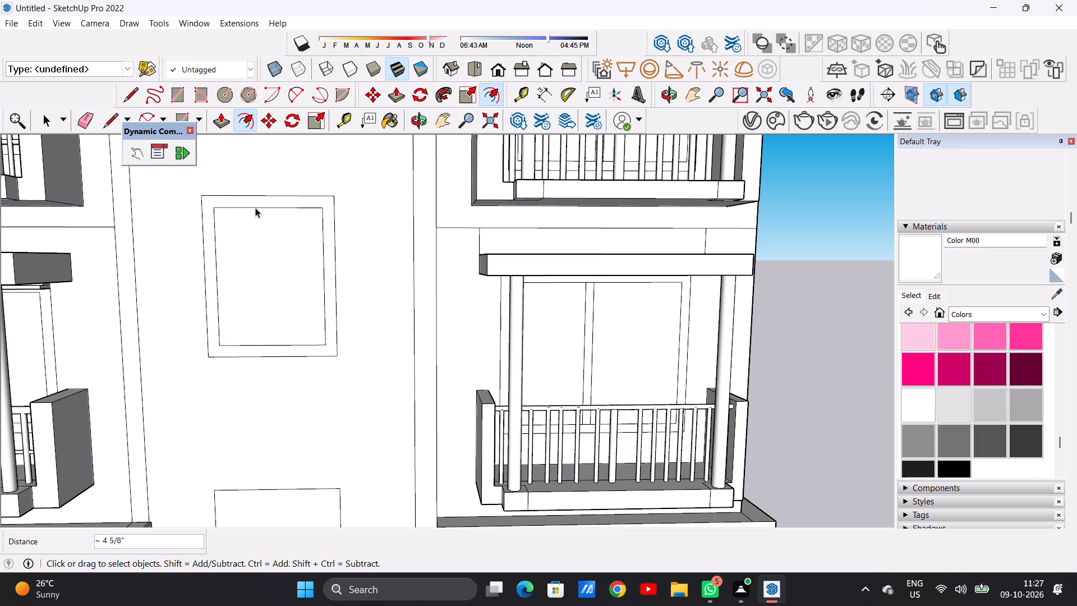
{"action": "key", "text": "space"}
Offset the lowest window rectangle on the central column inward by about 4 11/16" to outline its frame.
{"action": "scroll", "coordinate": [261, 218], "scroll_direction": "down", "scroll_amount": 15}
{"action": "scroll", "coordinate": [297, 346], "scroll_direction": "up", "scroll_amount": 5}
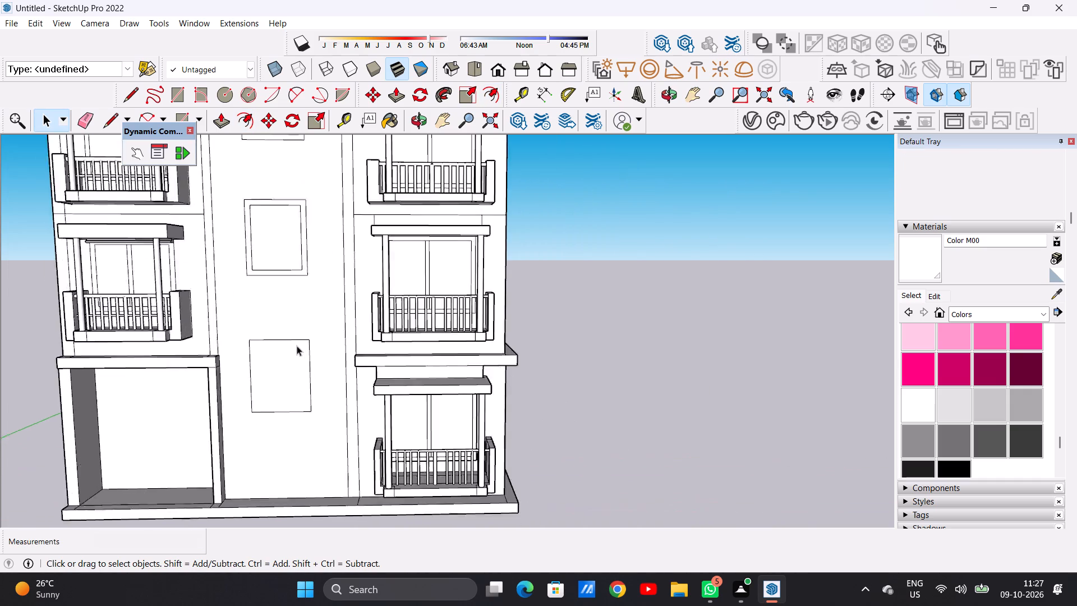
{"action": "scroll", "coordinate": [297, 346], "scroll_direction": "up", "scroll_amount": 12}
{"action": "scroll", "coordinate": [302, 373], "scroll_direction": "down", "scroll_amount": 4}
{"action": "scroll", "coordinate": [291, 407], "scroll_direction": "up", "scroll_amount": 2}
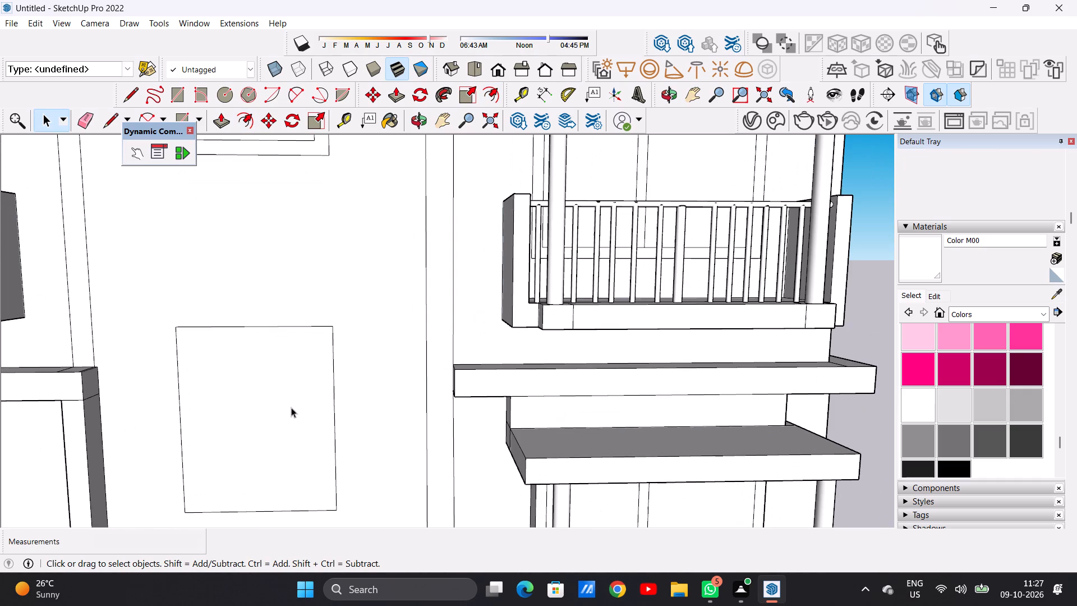
{"action": "type", "text": "OF"}
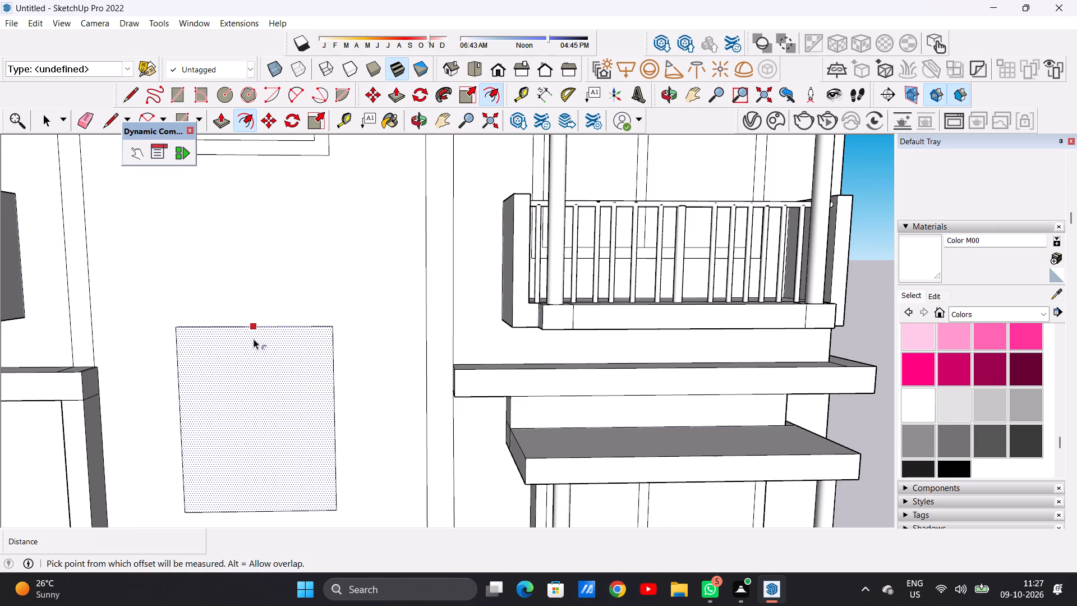
{"action": "left_click", "coordinate": [254, 339]}
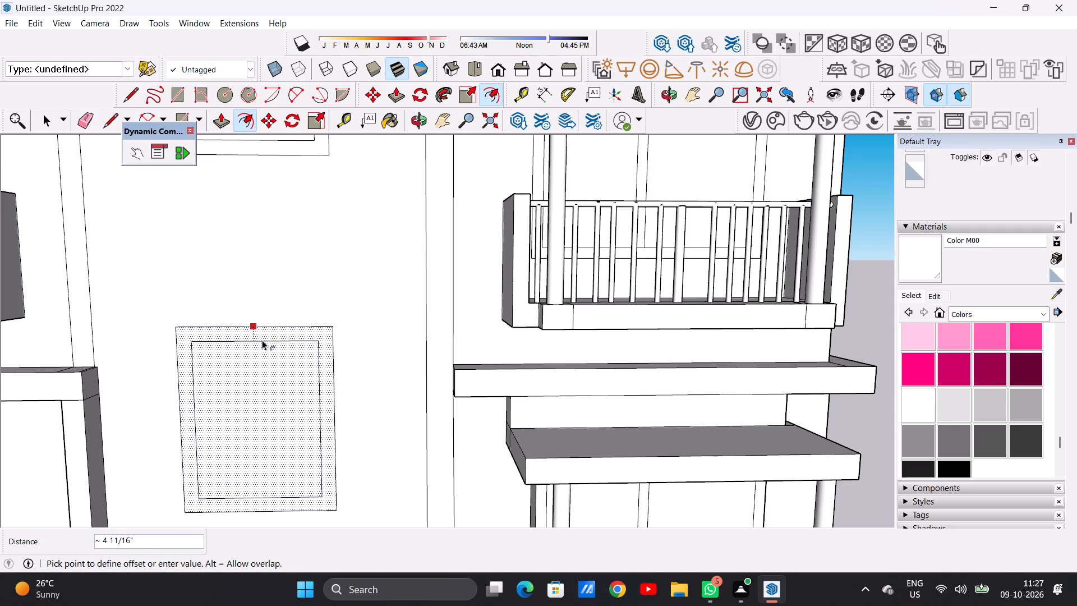
{"action": "left_click", "coordinate": [262, 340]}
{"action": "key", "text": "space"}
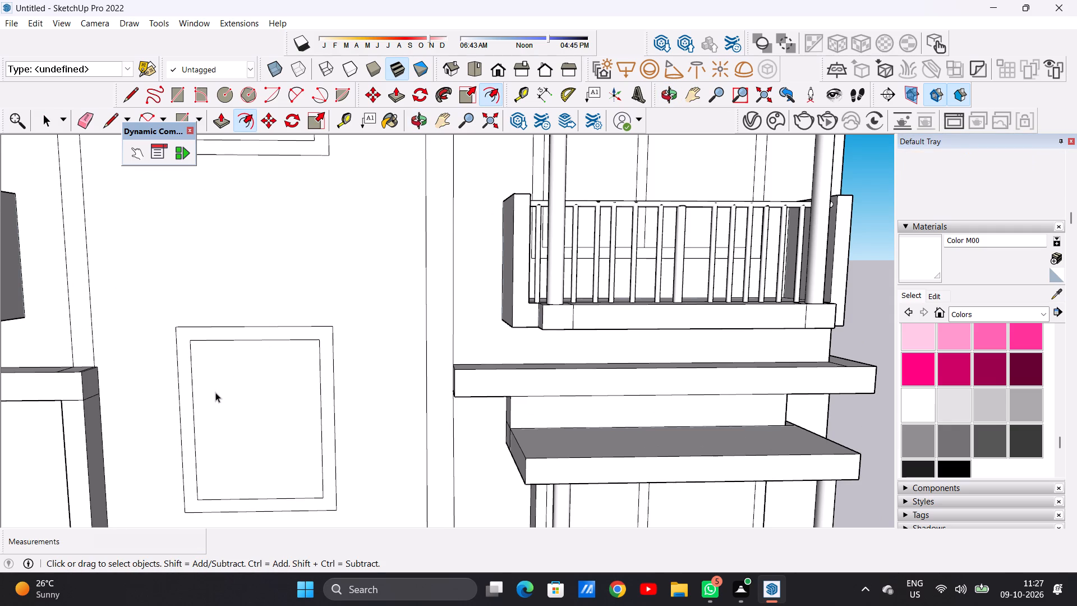
Examine the five window frame outlines on the central column against the balconies and roofline from several angles.
{"action": "scroll", "coordinate": [248, 404], "scroll_direction": "down", "scroll_amount": 6}
{"action": "scroll", "coordinate": [369, 405], "scroll_direction": "down", "scroll_amount": 12}
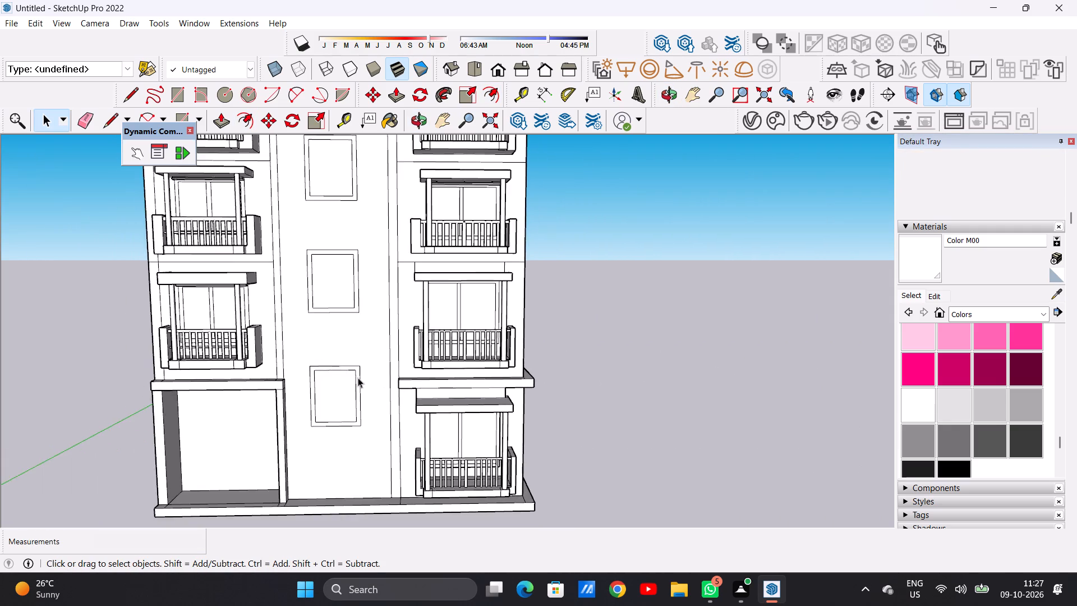
{"action": "scroll", "coordinate": [358, 378], "scroll_direction": "down", "scroll_amount": 11}
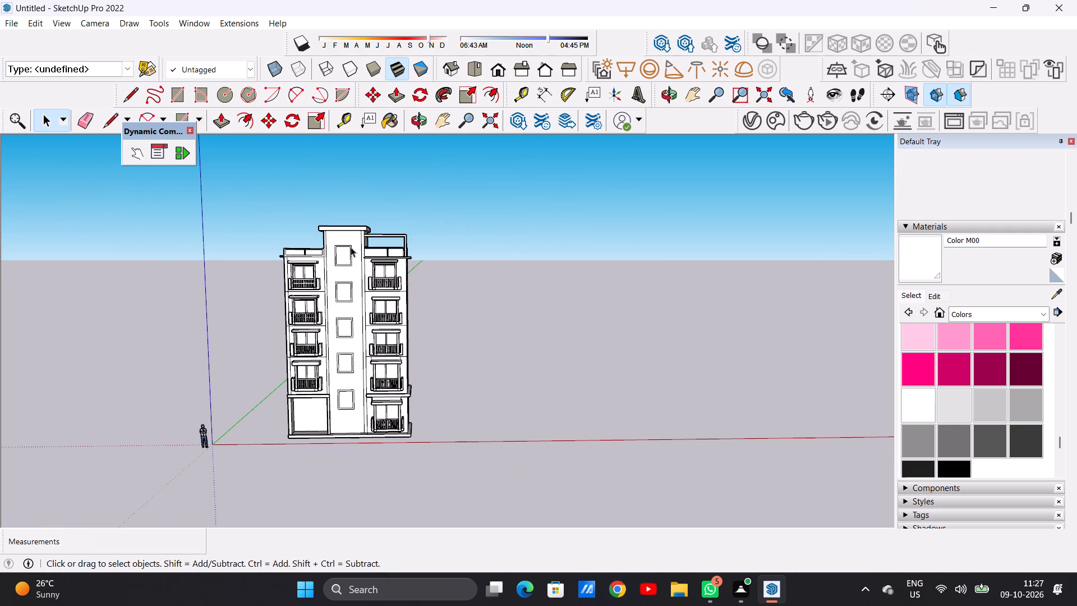
{"action": "scroll", "coordinate": [351, 247], "scroll_direction": "up", "scroll_amount": 8}
{"action": "scroll", "coordinate": [261, 247], "scroll_direction": "up", "scroll_amount": 14}
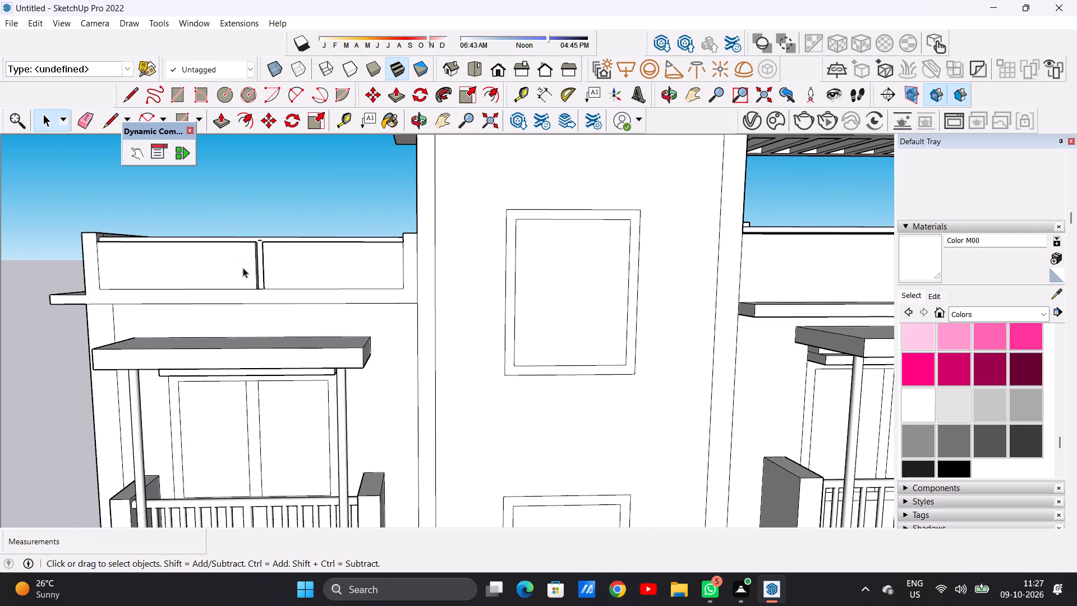
{"action": "middle_click_drag", "start_coordinate": [213, 279], "coordinate": [173, 311]}
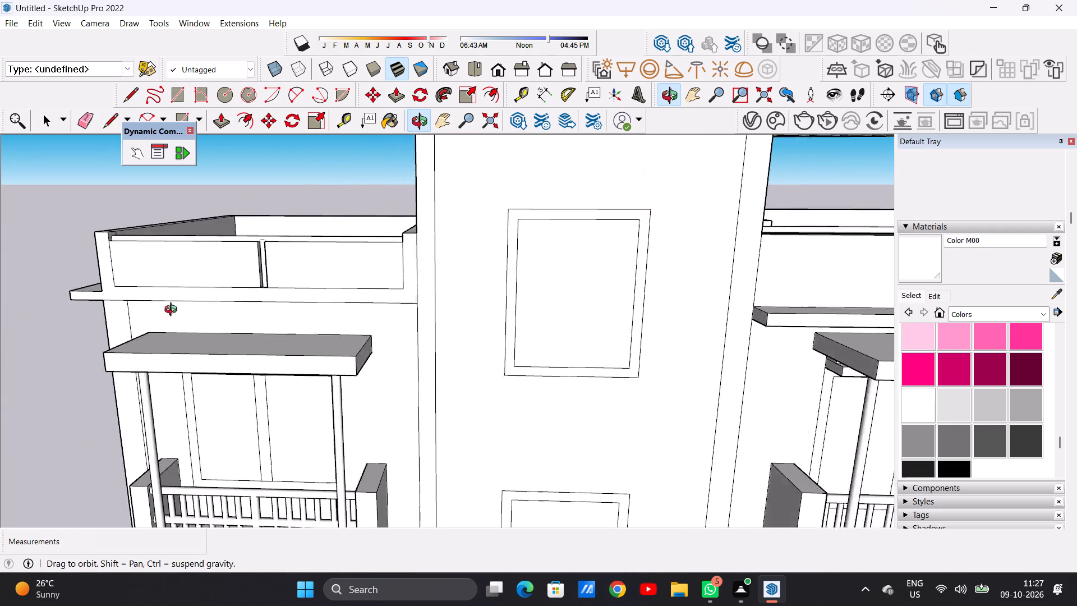
{"action": "middle_click_drag", "start_coordinate": [173, 311], "coordinate": [334, 294]}
{"action": "scroll", "coordinate": [324, 304], "scroll_direction": "down", "scroll_amount": 9}
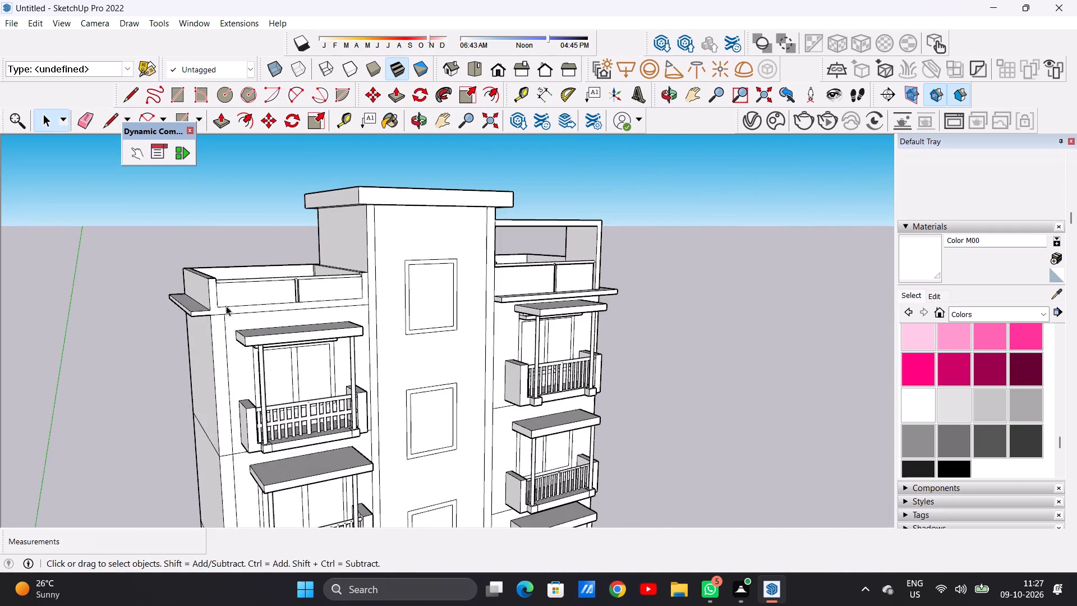
{"action": "middle_click_drag", "start_coordinate": [163, 299], "coordinate": [49, 321]}
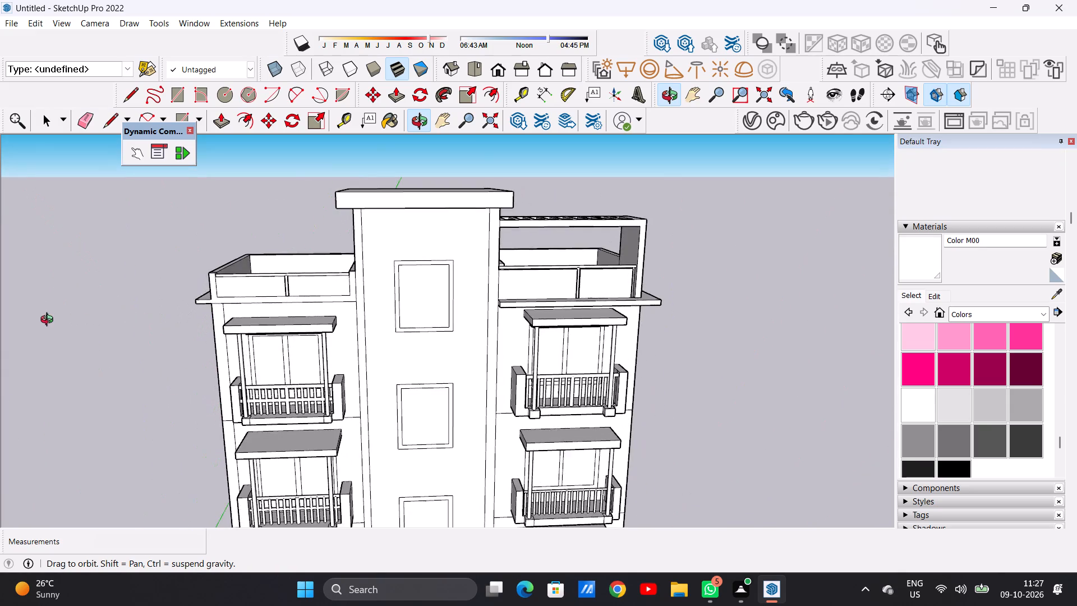
{"action": "middle_click_drag", "start_coordinate": [49, 321], "coordinate": [76, 305]}
{"action": "scroll", "coordinate": [234, 345], "scroll_direction": "down", "scroll_amount": 20}
{"action": "scroll", "coordinate": [234, 345], "scroll_direction": "down", "scroll_amount": 1}
{"action": "scroll", "coordinate": [451, 290], "scroll_direction": "up", "scroll_amount": 4}
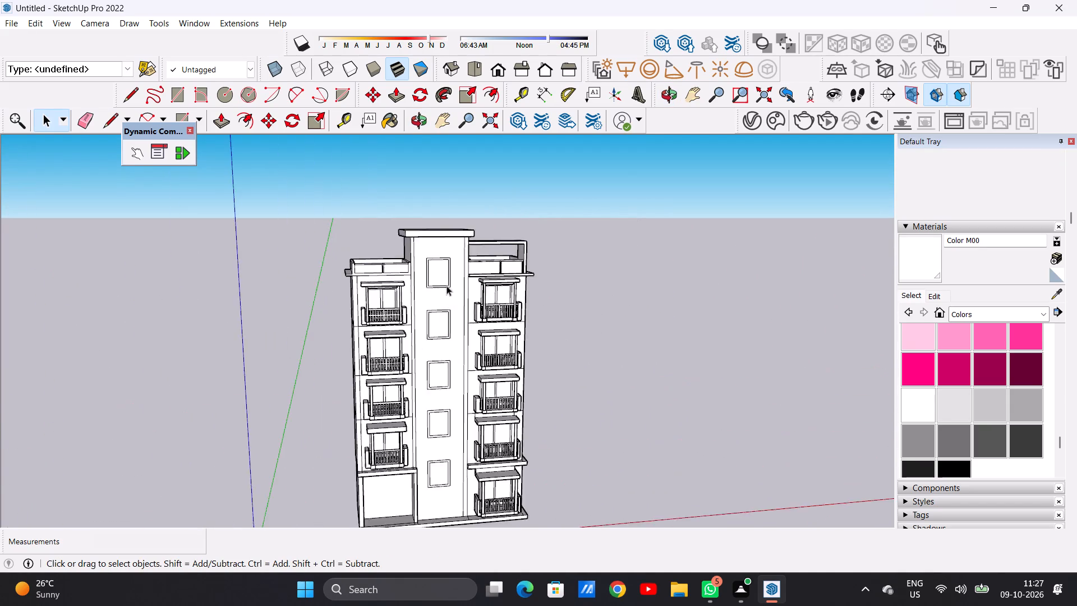
{"action": "scroll", "coordinate": [447, 286], "scroll_direction": "up", "scroll_amount": 12}
{"action": "middle_click_drag", "start_coordinate": [401, 297], "coordinate": [344, 299]}
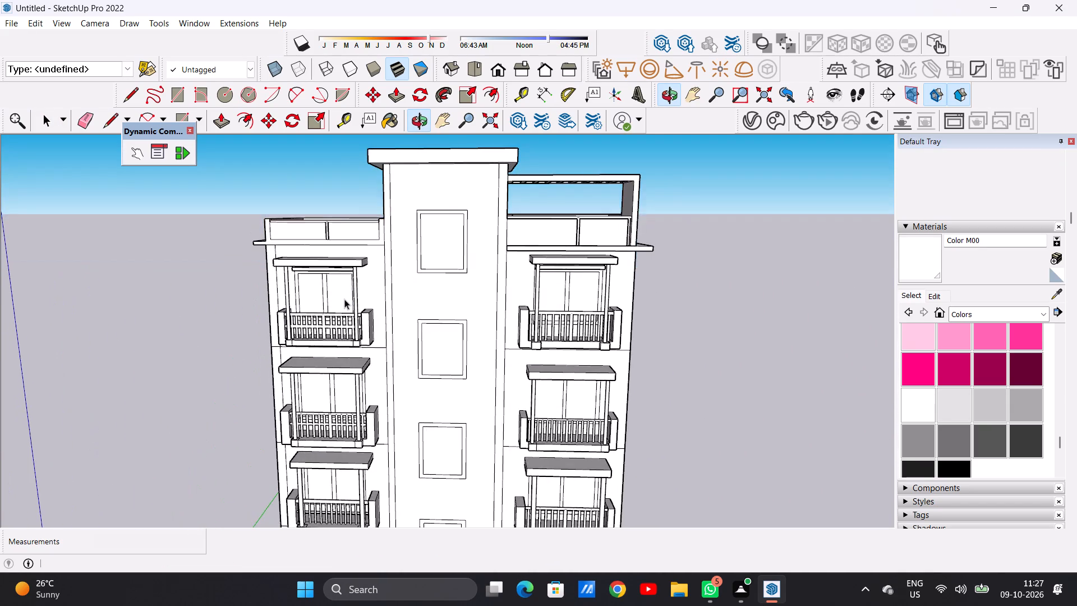
{"action": "scroll", "coordinate": [352, 241], "scroll_direction": "up", "scroll_amount": 16}
{"action": "scroll", "coordinate": [380, 259], "scroll_direction": "down", "scroll_amount": 6}
{"action": "middle_click_drag", "start_coordinate": [343, 236], "coordinate": [477, 370]}
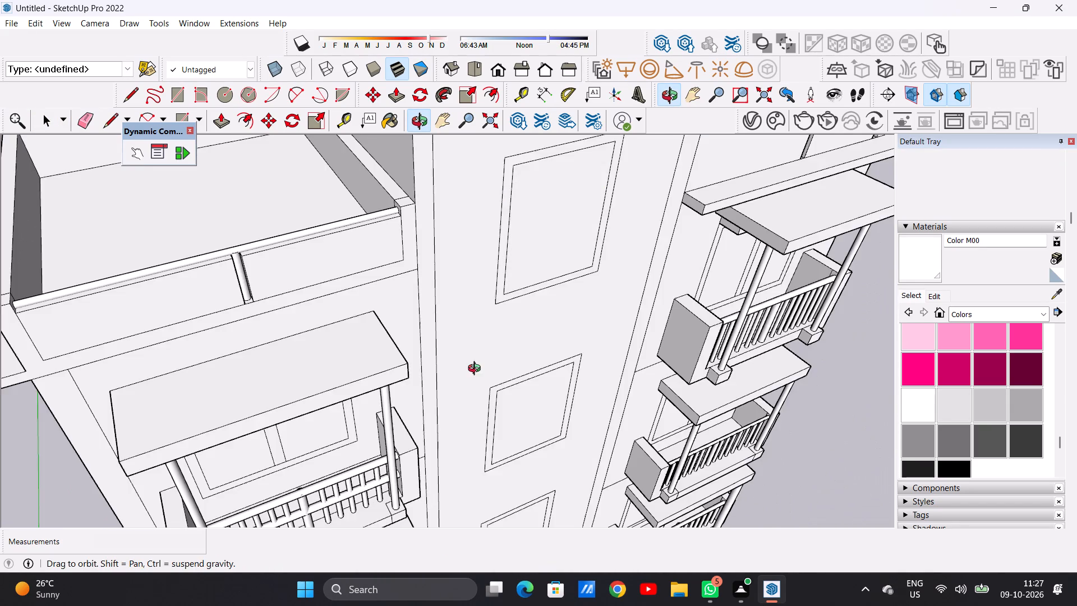
{"action": "middle_click_drag", "start_coordinate": [477, 370], "coordinate": [372, 238]}
{"action": "scroll", "coordinate": [372, 237], "scroll_direction": "up", "scroll_amount": 5}
{"action": "scroll", "coordinate": [376, 359], "scroll_direction": "down", "scroll_amount": 11}
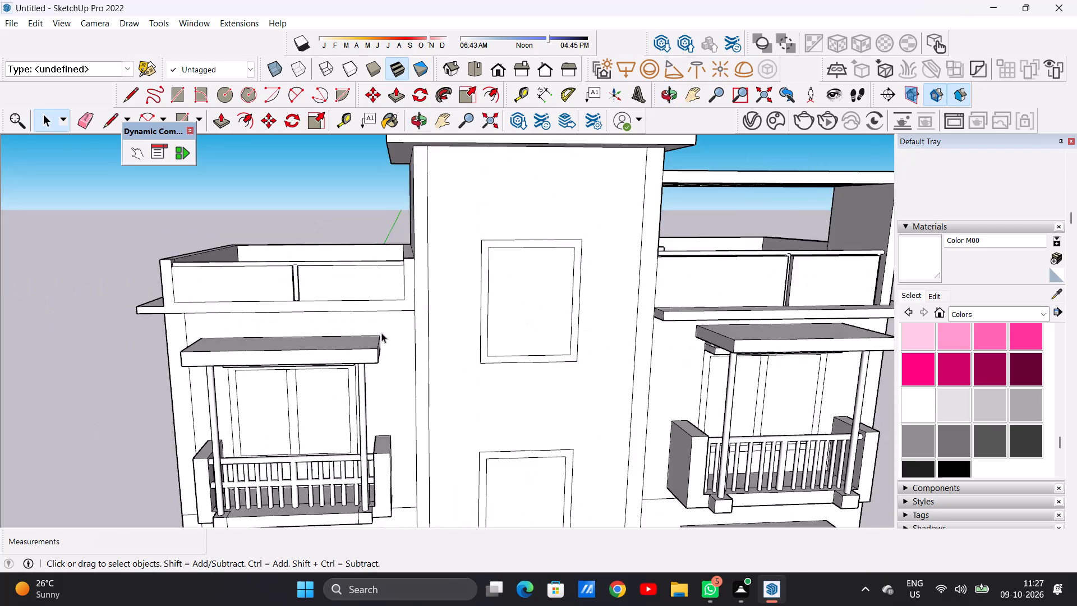
{"action": "scroll", "coordinate": [375, 320], "scroll_direction": "up", "scroll_amount": 1}
{"action": "scroll", "coordinate": [375, 320], "scroll_direction": "down", "scroll_amount": 20}
{"action": "scroll", "coordinate": [426, 414], "scroll_direction": "up", "scroll_amount": 7}
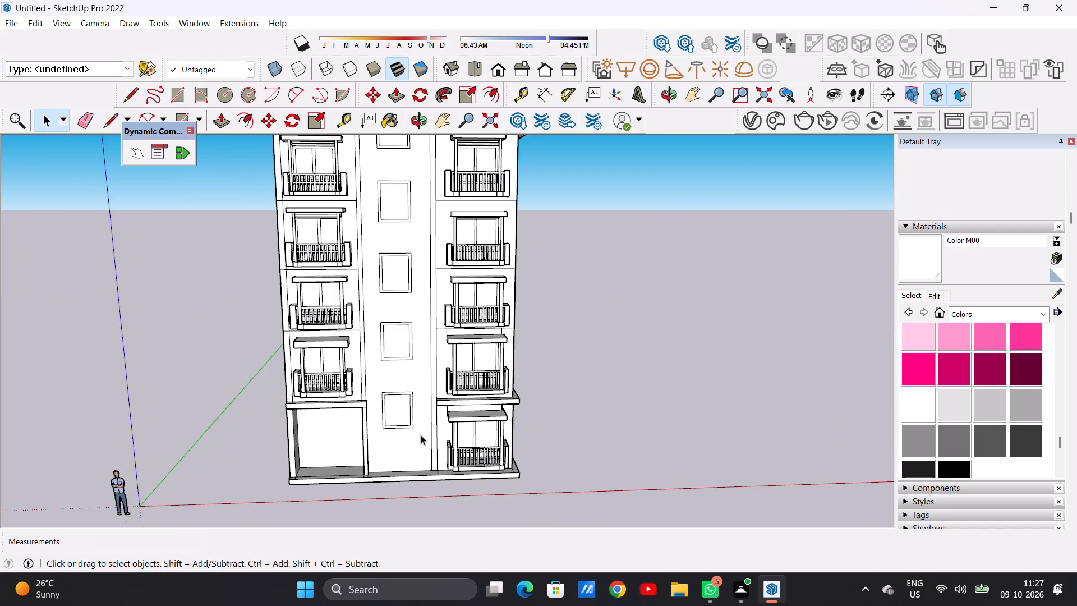
{"action": "scroll", "coordinate": [381, 438], "scroll_direction": "down", "scroll_amount": 4}
{"action": "scroll", "coordinate": [385, 215], "scroll_direction": "up", "scroll_amount": 6}
{"action": "scroll", "coordinate": [407, 263], "scroll_direction": "down", "scroll_amount": 1}
{"action": "scroll", "coordinate": [407, 265], "scroll_direction": "up", "scroll_amount": 5}
{"action": "middle_click_drag", "start_coordinate": [448, 282], "coordinate": [425, 282]}
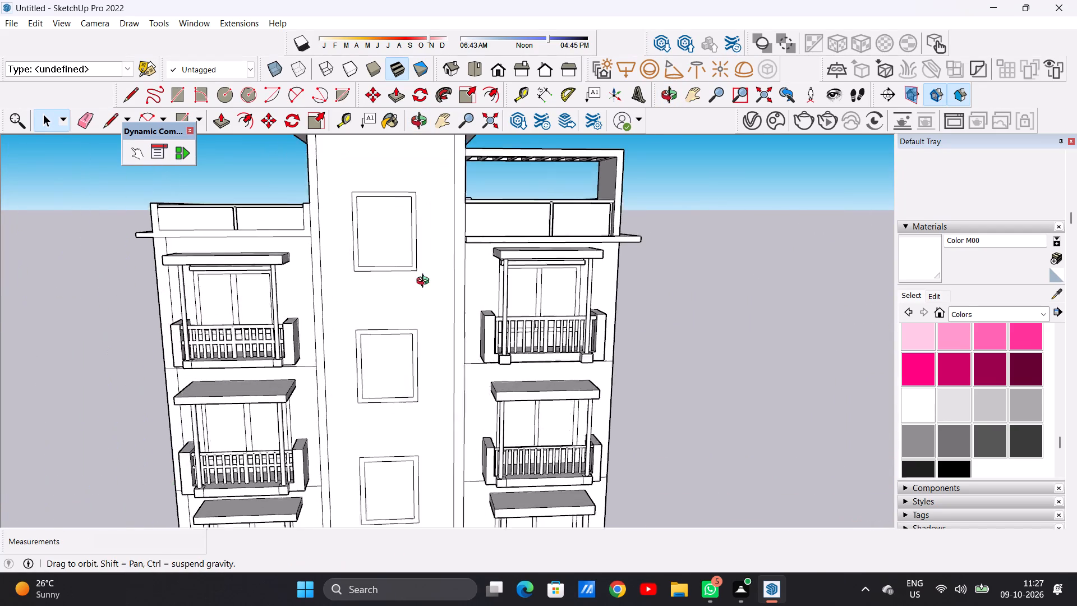
{"action": "middle_click_drag", "start_coordinate": [425, 282], "coordinate": [473, 315]}
{"action": "scroll", "coordinate": [445, 311], "scroll_direction": "up", "scroll_amount": 1}
{"action": "scroll", "coordinate": [435, 339], "scroll_direction": "down", "scroll_amount": 8}
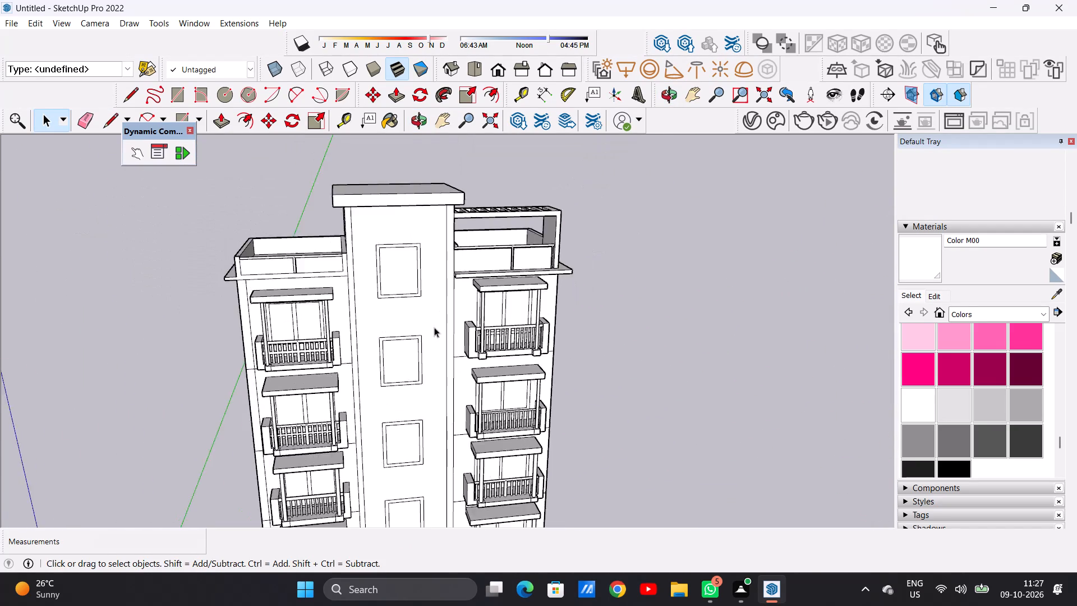
{"action": "scroll", "coordinate": [434, 327], "scroll_direction": "down", "scroll_amount": 5}
{"action": "middle_click_drag", "start_coordinate": [430, 425], "coordinate": [388, 361]}
{"action": "scroll", "coordinate": [415, 308], "scroll_direction": "up", "scroll_amount": 20}
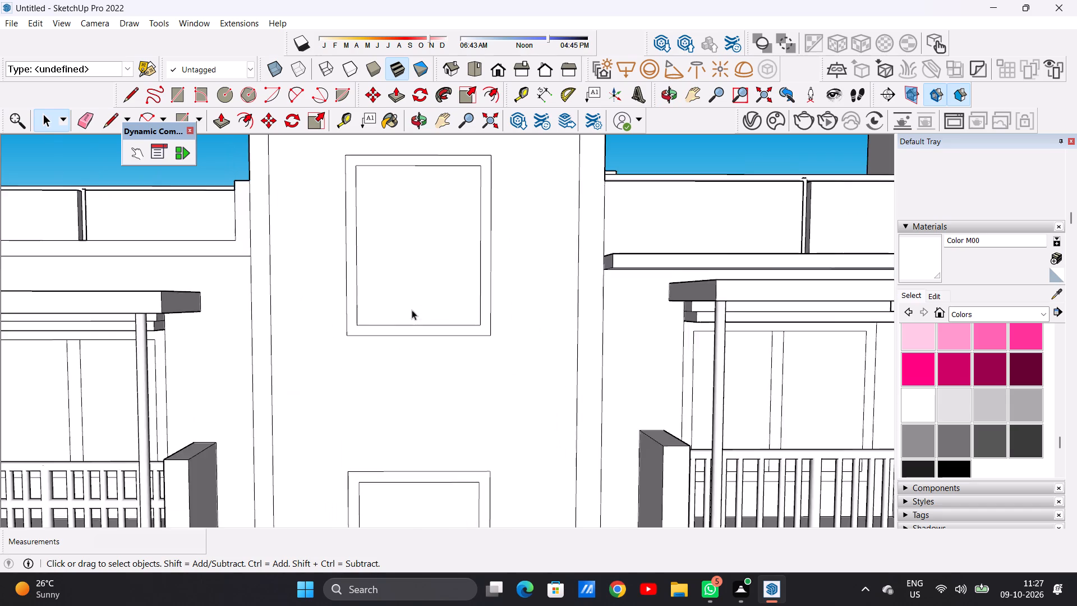
{"action": "scroll", "coordinate": [399, 316], "scroll_direction": "down", "scroll_amount": 7}
{"action": "middle_click_drag", "start_coordinate": [441, 318], "coordinate": [459, 342]}
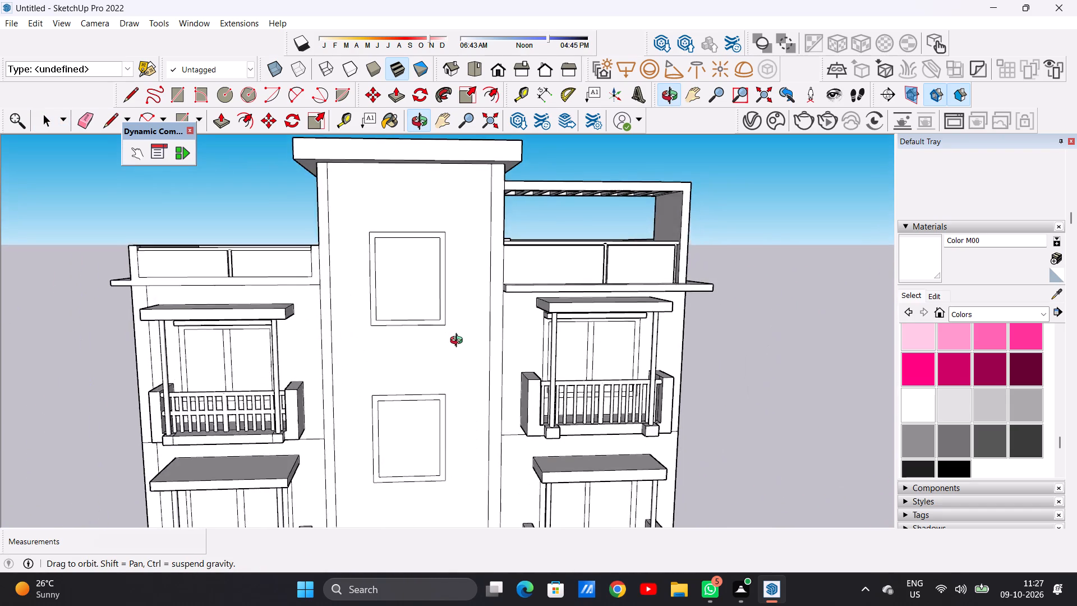
{"action": "middle_click_drag", "start_coordinate": [459, 342], "coordinate": [427, 320]}
{"action": "scroll", "coordinate": [422, 343], "scroll_direction": "down", "scroll_amount": 20}
{"action": "scroll", "coordinate": [422, 343], "scroll_direction": "down", "scroll_amount": 3}
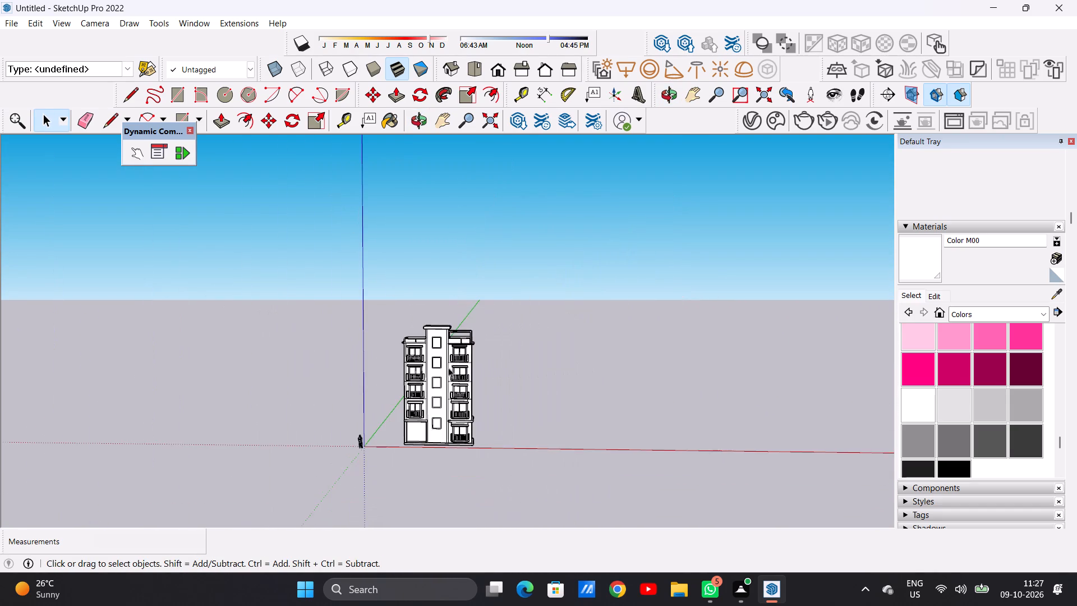
Examine the topmost window's frame outline on the central column up close from an oblique angle.
{"action": "scroll", "coordinate": [454, 437], "scroll_direction": "up", "scroll_amount": 8}
{"action": "scroll", "coordinate": [416, 391], "scroll_direction": "up", "scroll_amount": 4}
{"action": "scroll", "coordinate": [409, 453], "scroll_direction": "down", "scroll_amount": 7}
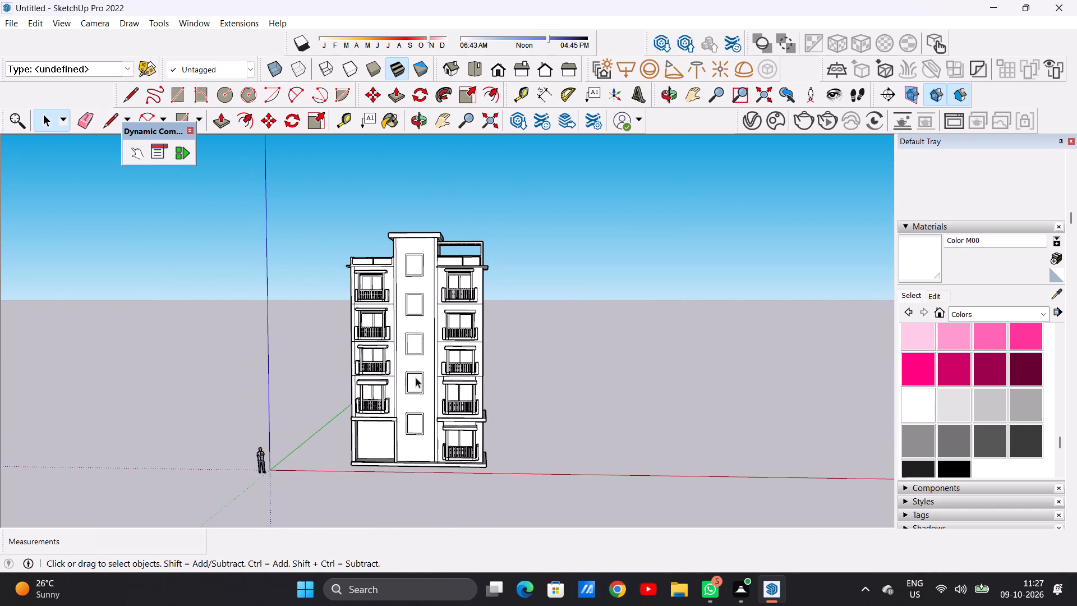
{"action": "scroll", "coordinate": [417, 348], "scroll_direction": "up", "scroll_amount": 7}
{"action": "scroll", "coordinate": [398, 391], "scroll_direction": "down", "scroll_amount": 5}
{"action": "scroll", "coordinate": [467, 272], "scroll_direction": "up", "scroll_amount": 7}
{"action": "scroll", "coordinate": [409, 327], "scroll_direction": "up", "scroll_amount": 6}
{"action": "middle_click_drag", "start_coordinate": [399, 337], "coordinate": [297, 349]}
{"action": "scroll", "coordinate": [326, 296], "scroll_direction": "up", "scroll_amount": 8}
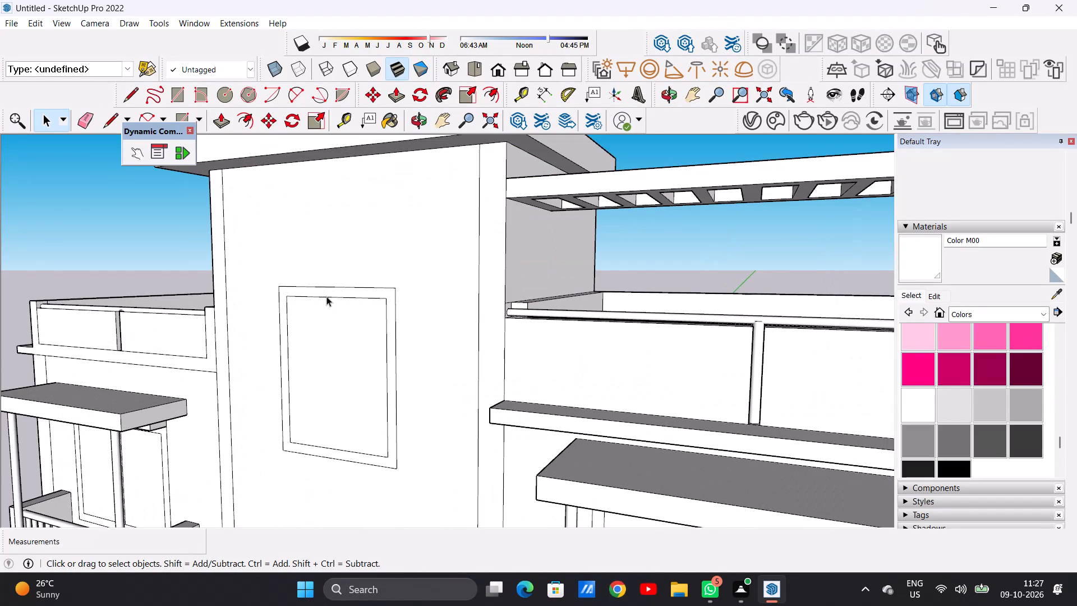
{"action": "scroll", "coordinate": [326, 296], "scroll_direction": "up", "scroll_amount": 1}
{"action": "left_click_drag", "start_coordinate": [326, 363], "coordinate": [326, 386]}
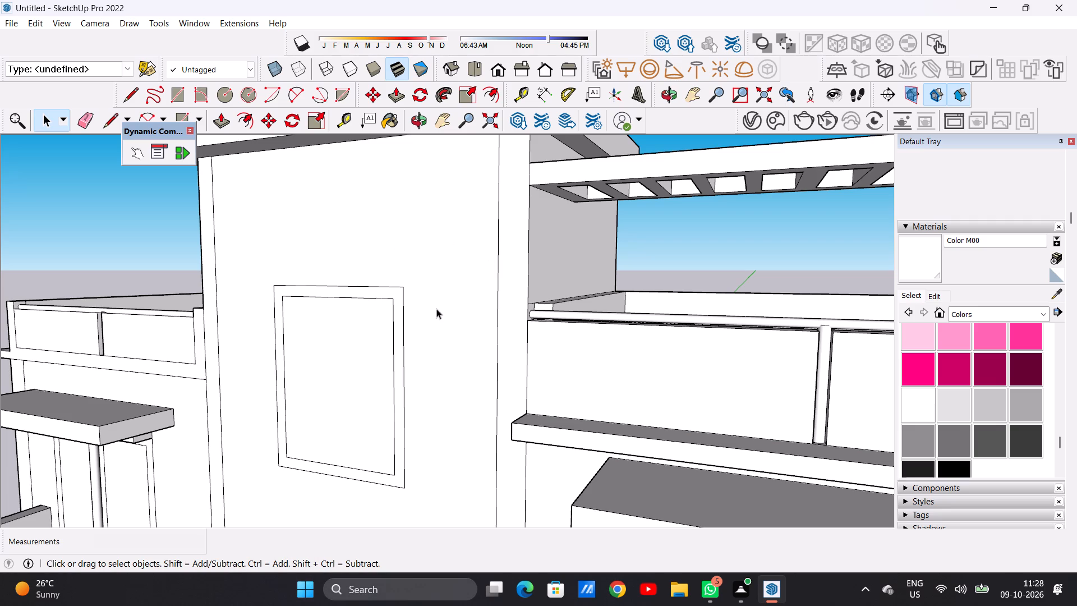
Extrude the frame border of the topmost window on the central column outward by about 4 9/16".
{"action": "key", "text": "p"}
{"action": "scroll", "coordinate": [401, 316], "scroll_direction": "up", "scroll_amount": 4}
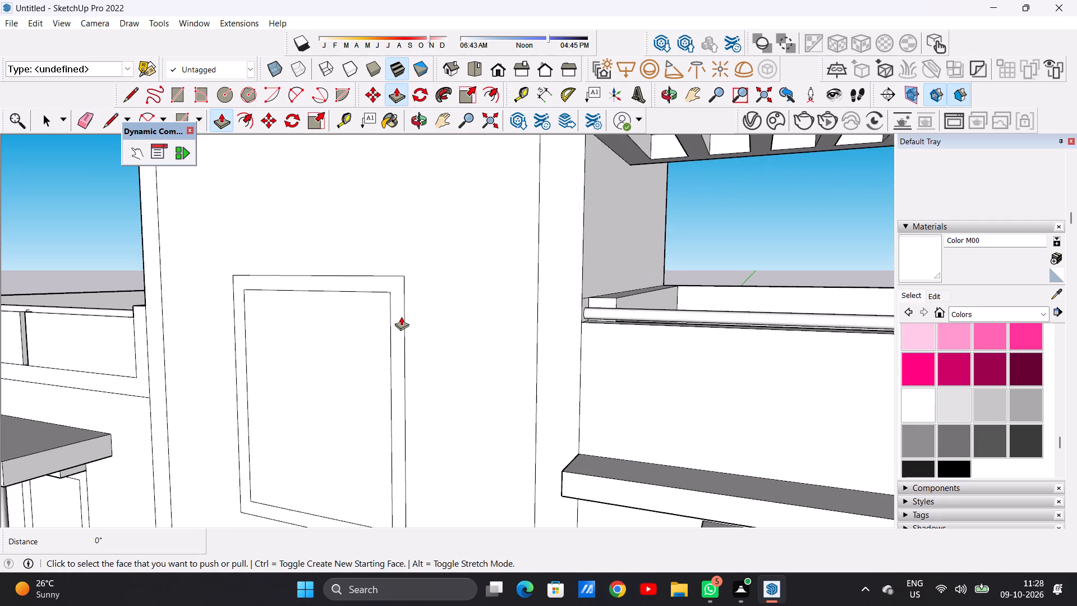
{"action": "left_click", "coordinate": [390, 325]}
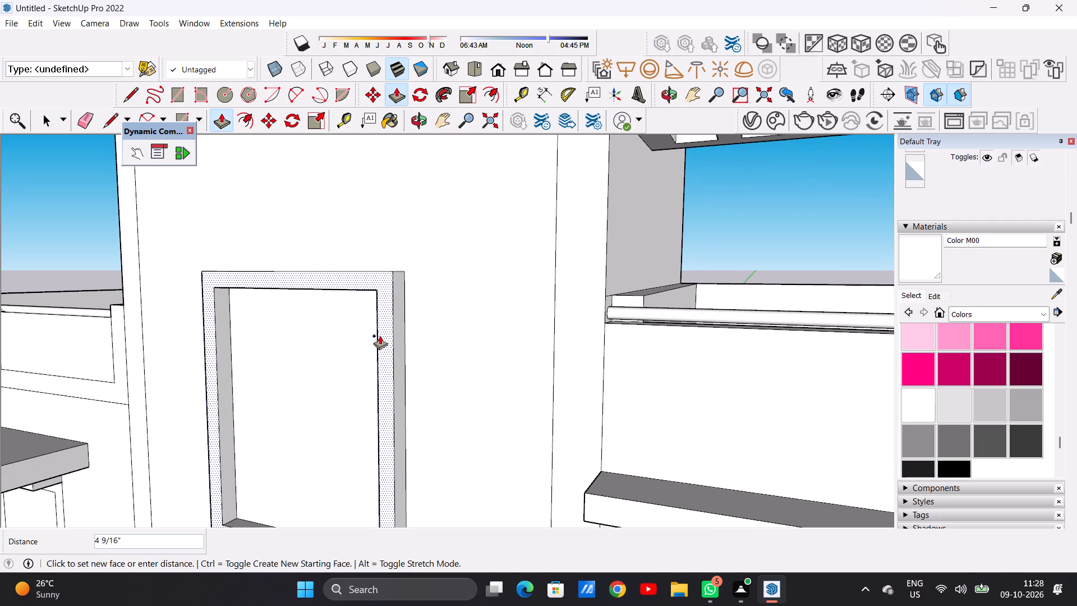
{"action": "left_click", "coordinate": [380, 336]}
{"action": "key", "text": "space"}
Extrude the second window's frame border on the central column outward by 4 9/16", matching the topmost window frame's depth.
{"action": "scroll", "coordinate": [397, 341], "scroll_direction": "down", "scroll_amount": 17}
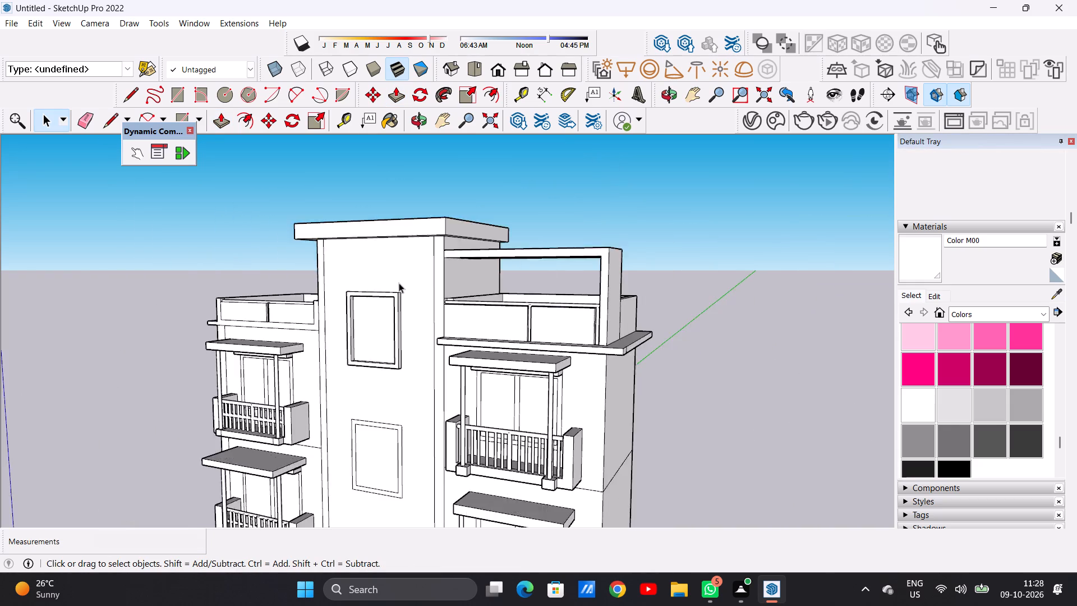
{"action": "scroll", "coordinate": [399, 283], "scroll_direction": "down", "scroll_amount": 2}
{"action": "scroll", "coordinate": [399, 283], "scroll_direction": "up", "scroll_amount": 1}
{"action": "scroll", "coordinate": [399, 291], "scroll_direction": "down", "scroll_amount": 1}
{"action": "scroll", "coordinate": [399, 318], "scroll_direction": "up", "scroll_amount": 11}
{"action": "middle_click_drag", "start_coordinate": [314, 337], "coordinate": [710, 360]}
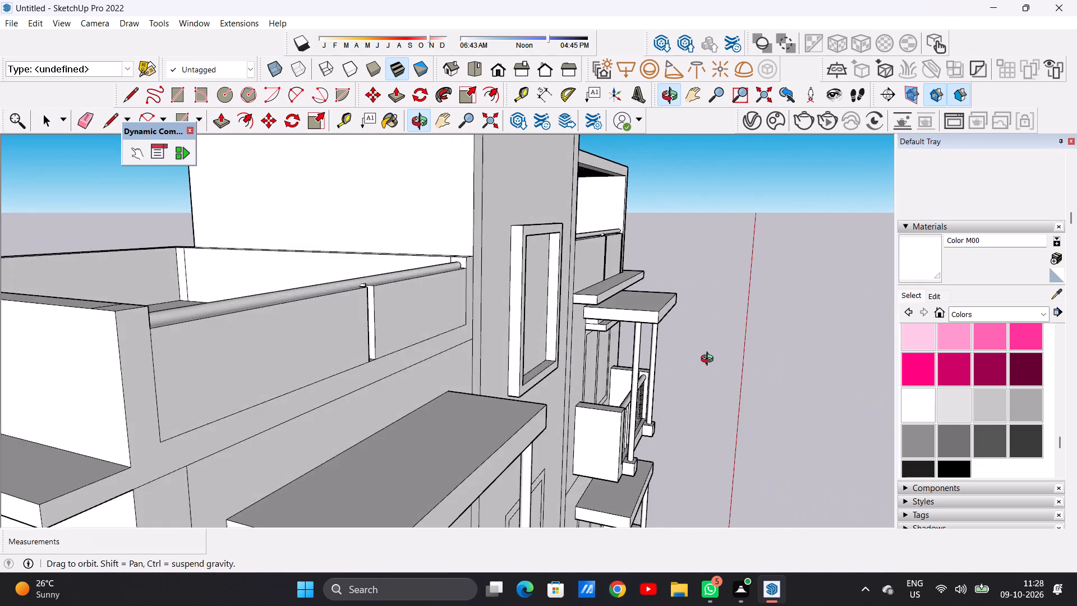
{"action": "middle_click_drag", "start_coordinate": [710, 360], "coordinate": [345, 358]}
{"action": "scroll", "coordinate": [407, 323], "scroll_direction": "down", "scroll_amount": 11}
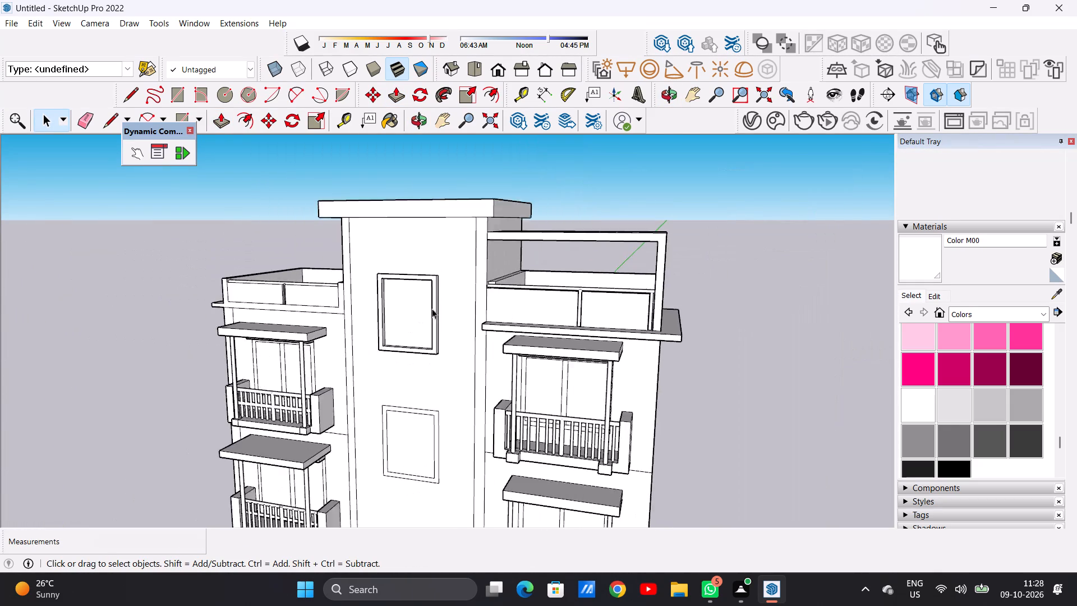
{"action": "scroll", "coordinate": [432, 309], "scroll_direction": "down", "scroll_amount": 3}
{"action": "scroll", "coordinate": [447, 400], "scroll_direction": "up", "scroll_amount": 11}
{"action": "key", "text": "p"}
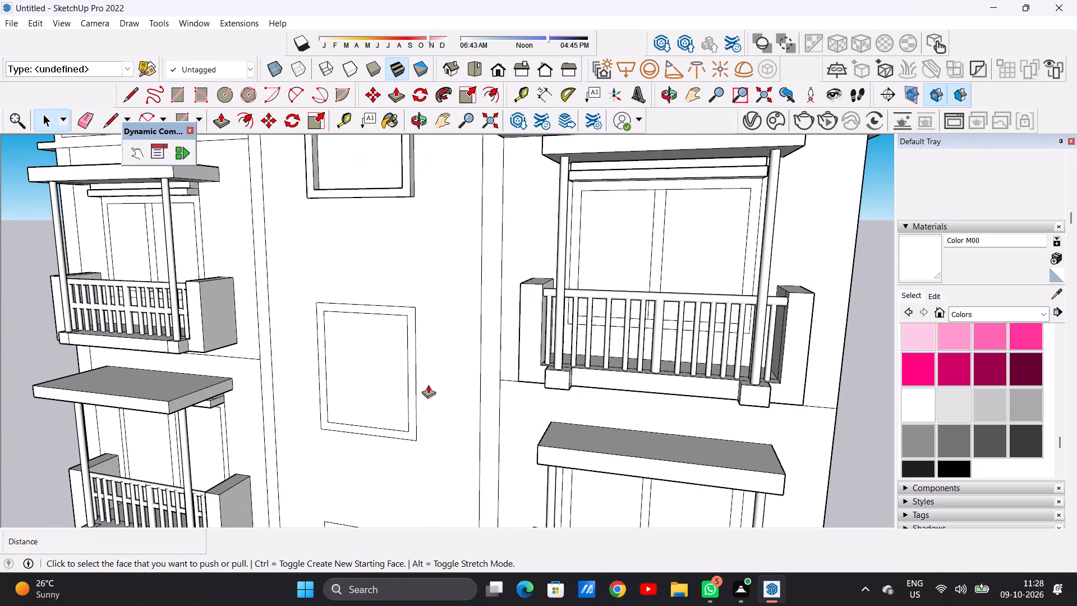
{"action": "scroll", "coordinate": [415, 319], "scroll_direction": "up", "scroll_amount": 5}
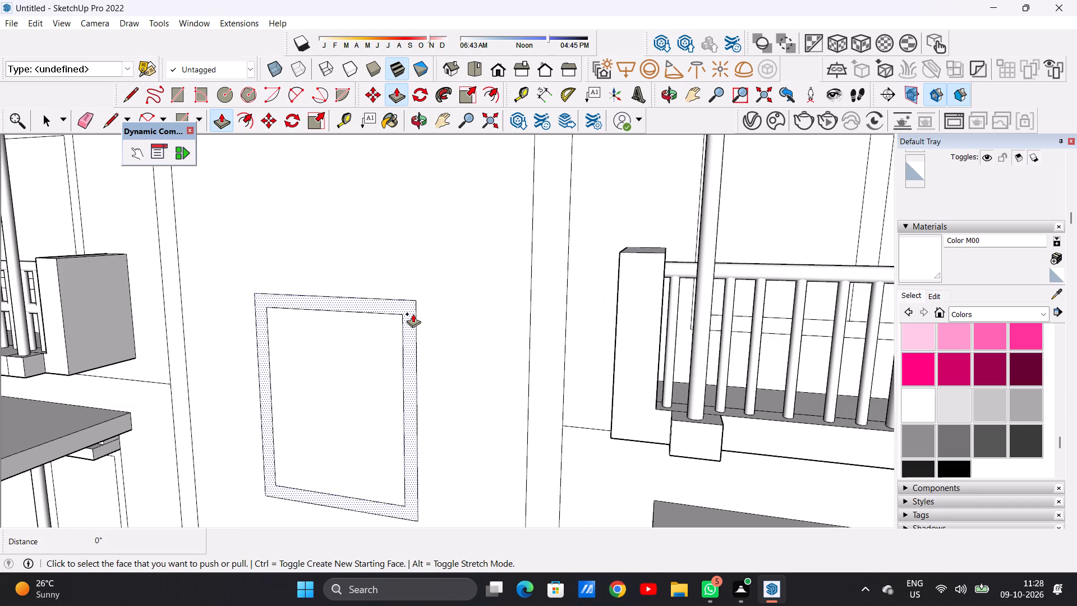
{"action": "left_click", "coordinate": [413, 314]}
{"action": "scroll", "coordinate": [397, 328], "scroll_direction": "down", "scroll_amount": 12}
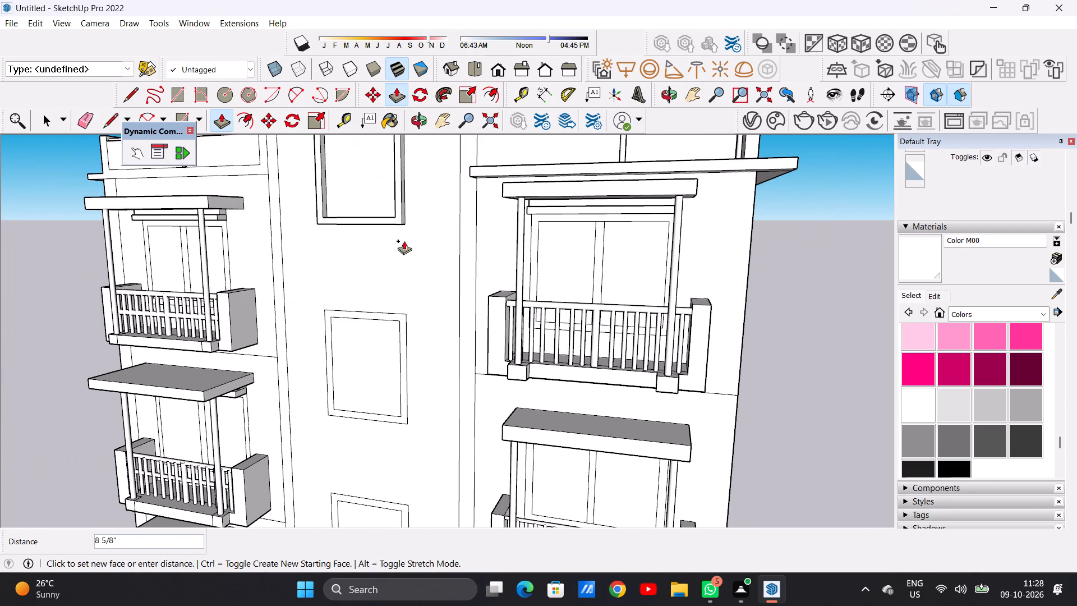
{"action": "left_click", "coordinate": [399, 227]}
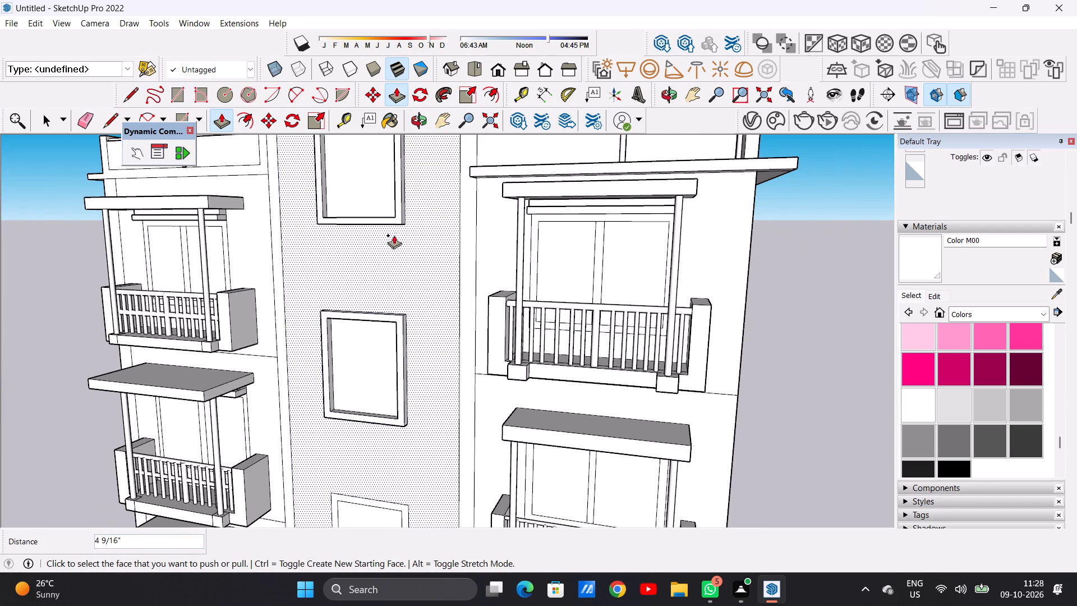
Extrude the middle window's frame border on the central column outward by 4 9/16", level with the frame above it.
{"action": "scroll", "coordinate": [391, 367], "scroll_direction": "down", "scroll_amount": 15}
{"action": "scroll", "coordinate": [389, 371], "scroll_direction": "up", "scroll_amount": 6}
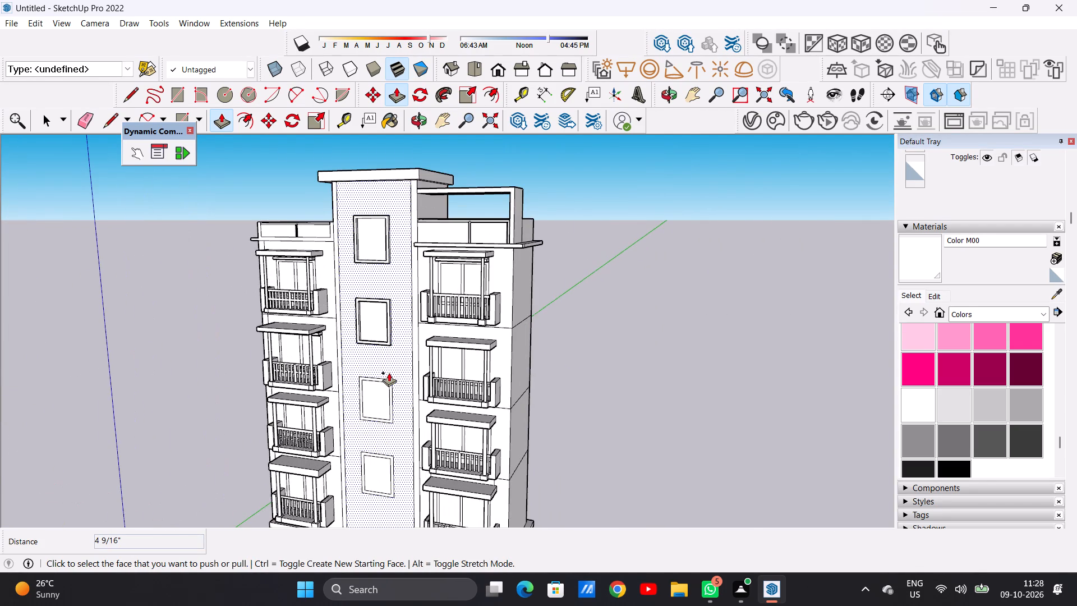
{"action": "key", "text": "space"}
{"action": "middle_click_drag", "start_coordinate": [393, 394], "coordinate": [327, 379]}
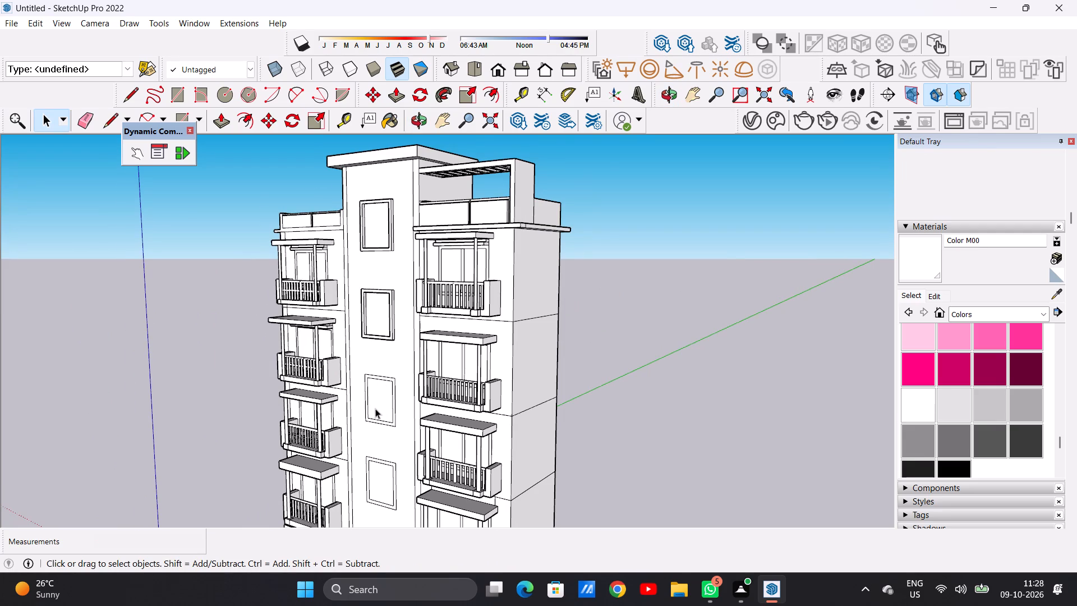
{"action": "scroll", "coordinate": [375, 408], "scroll_direction": "up", "scroll_amount": 10}
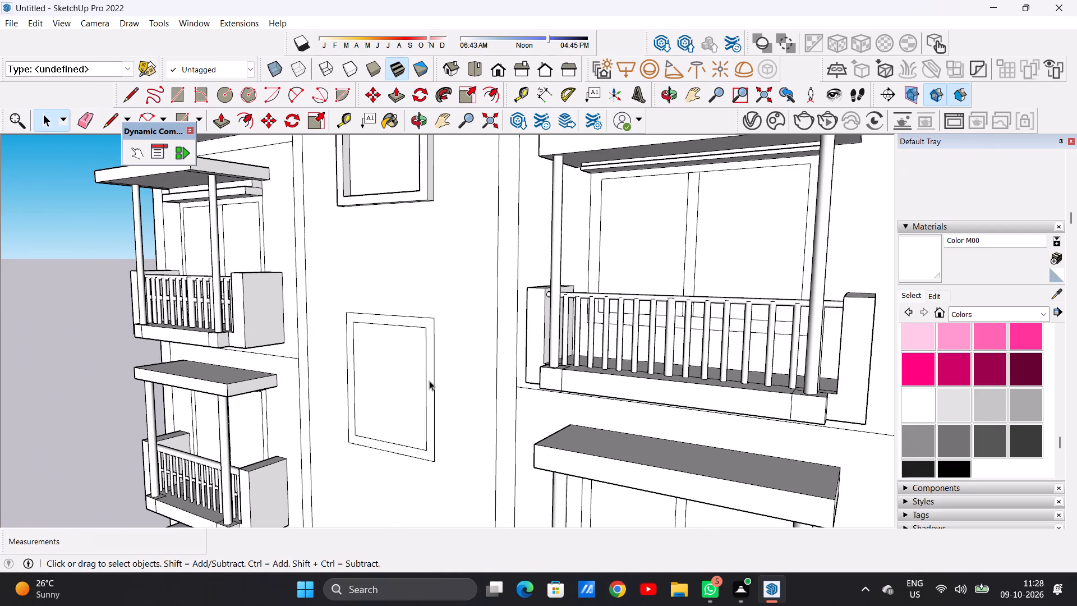
{"action": "key", "text": "p"}
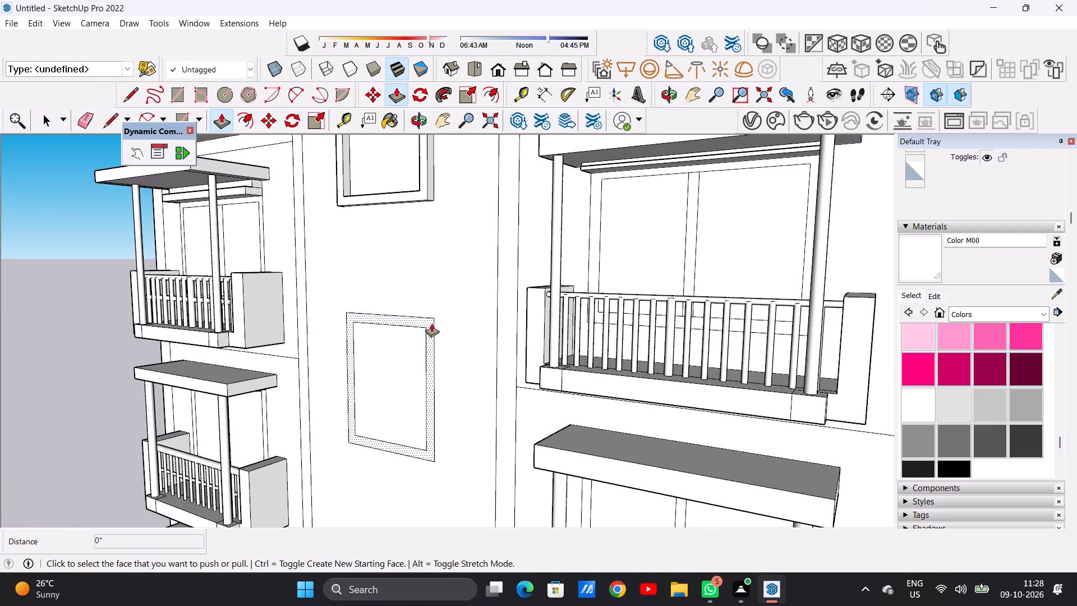
{"action": "left_click", "coordinate": [431, 323]}
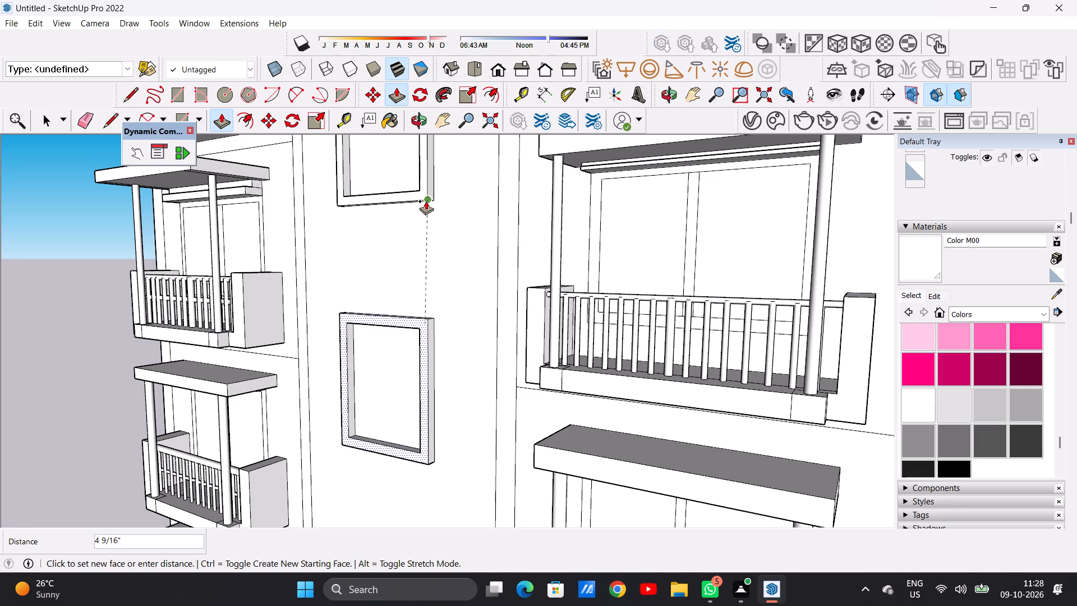
{"action": "left_click", "coordinate": [426, 201]}
Extrude the frame border of the fourth window from the top outward by 4 9/16", level with the frame above it.
{"action": "scroll", "coordinate": [430, 258], "scroll_direction": "down", "scroll_amount": 3}
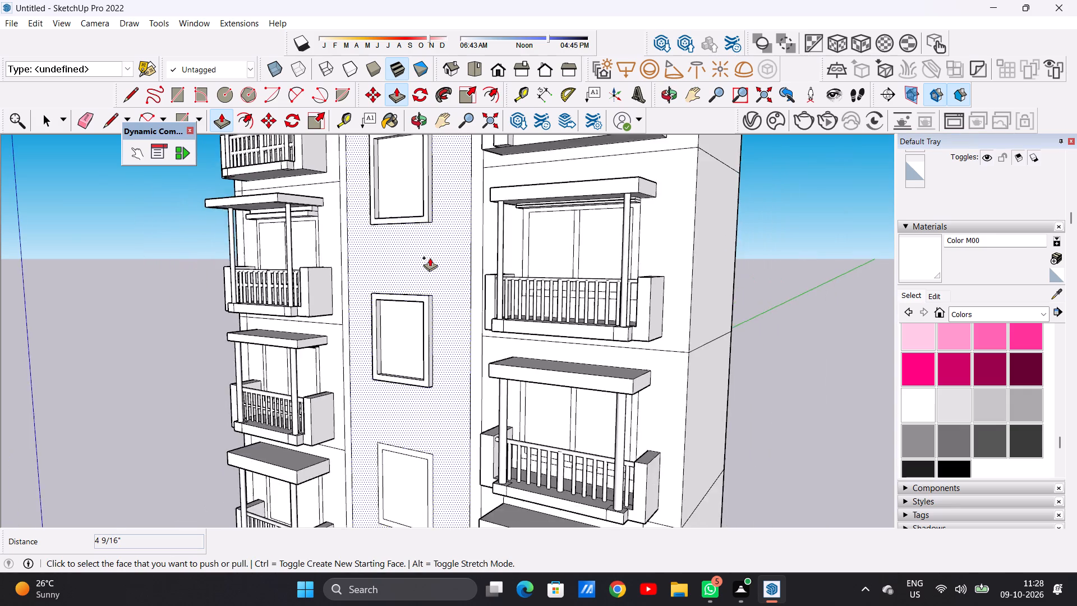
{"action": "scroll", "coordinate": [430, 258], "scroll_direction": "down", "scroll_amount": 12}
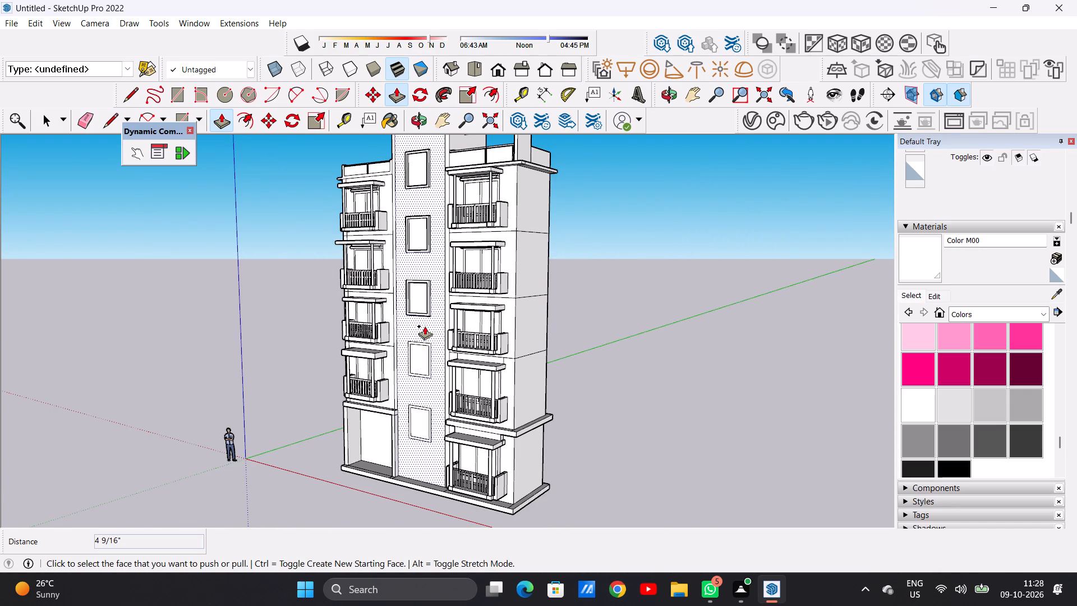
{"action": "scroll", "coordinate": [425, 326], "scroll_direction": "up", "scroll_amount": 17}
{"action": "left_click", "coordinate": [446, 355]}
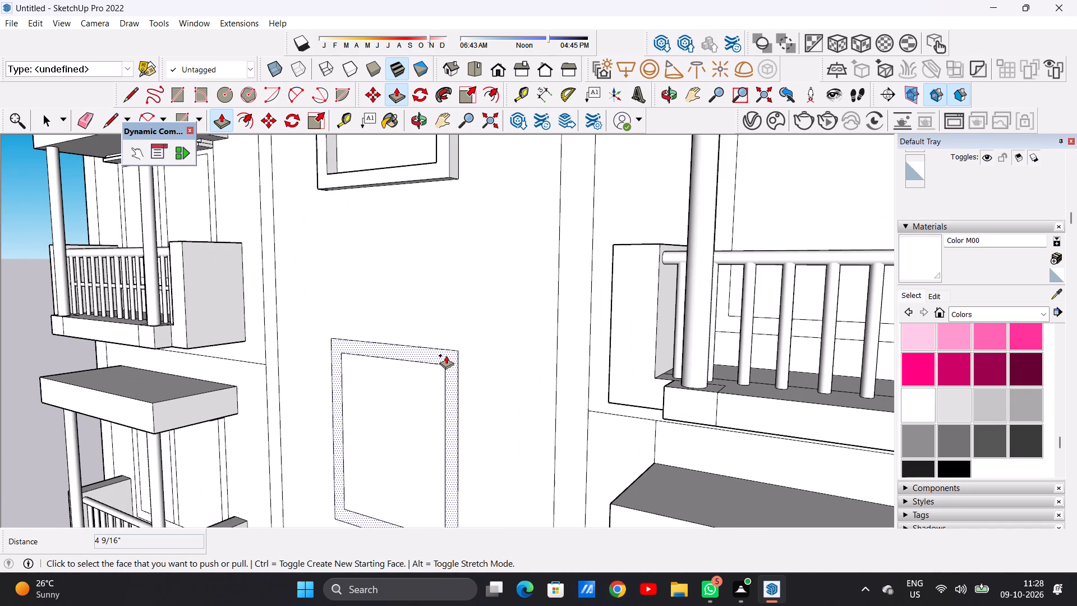
{"action": "left_click", "coordinate": [447, 181]}
Extrude the lowest window's frame border on the central column outward by 4 9/16", level with the frame above it.
{"action": "scroll", "coordinate": [397, 403], "scroll_direction": "down", "scroll_amount": 15}
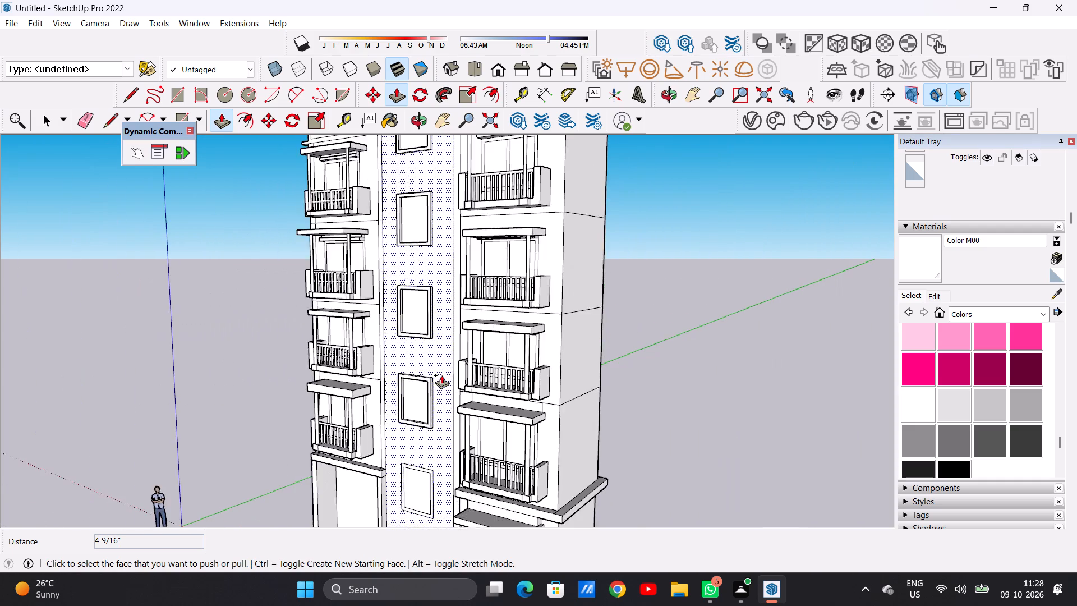
{"action": "scroll", "coordinate": [441, 375], "scroll_direction": "down", "scroll_amount": 10}
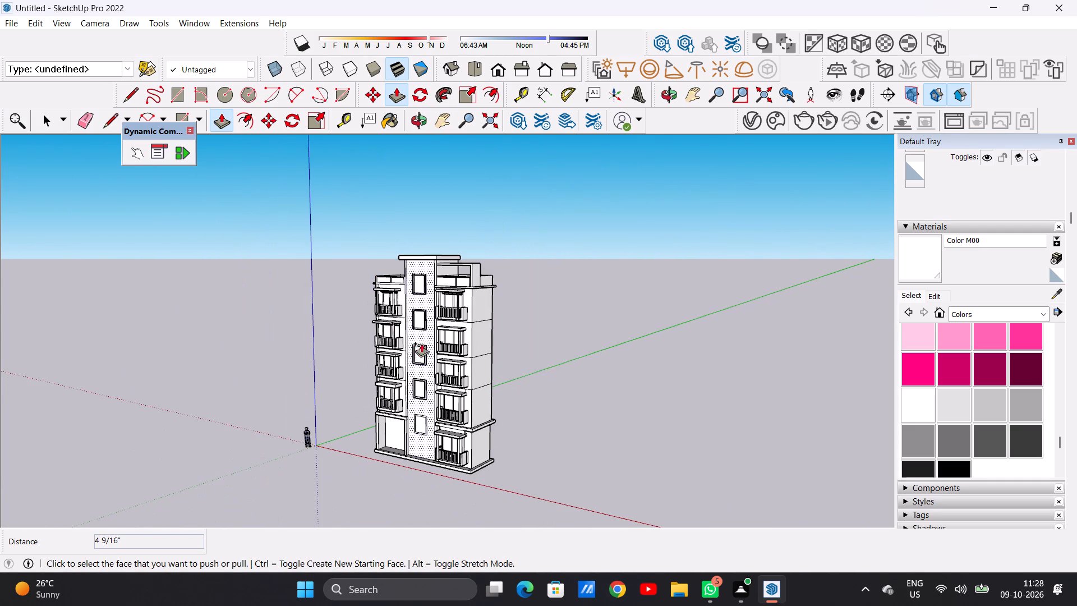
{"action": "scroll", "coordinate": [420, 379], "scroll_direction": "up", "scroll_amount": 6}
{"action": "scroll", "coordinate": [422, 407], "scroll_direction": "up", "scroll_amount": 19}
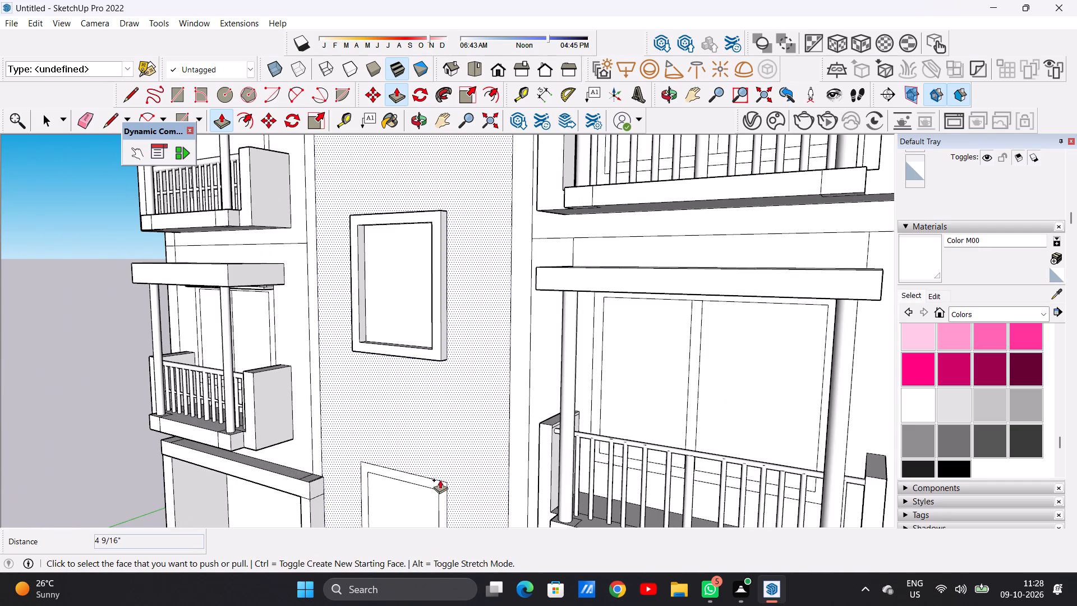
{"action": "left_click", "coordinate": [443, 487]}
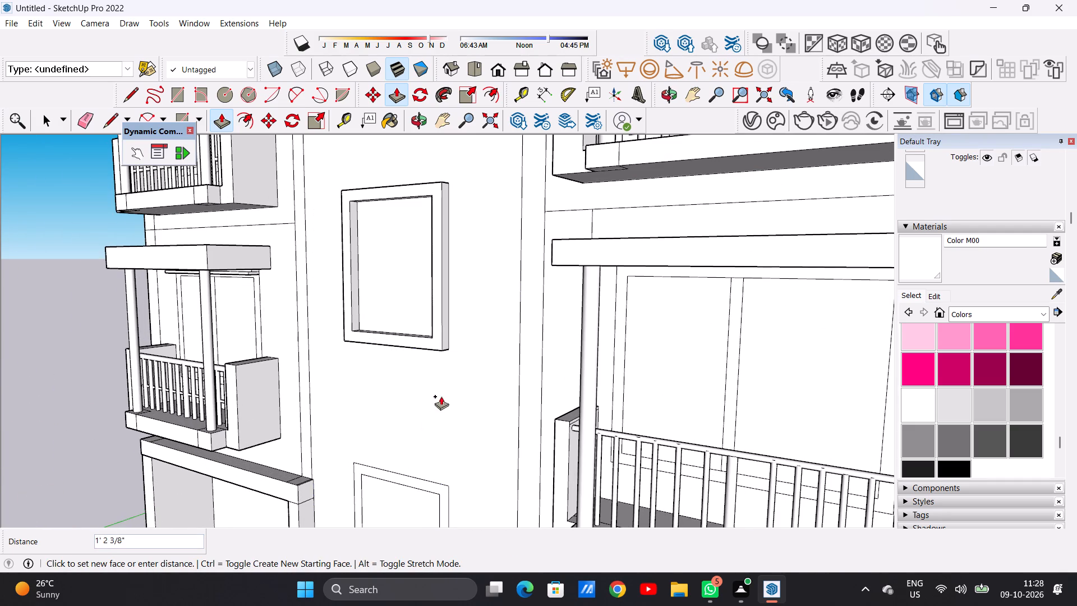
{"action": "left_click", "coordinate": [439, 352]}
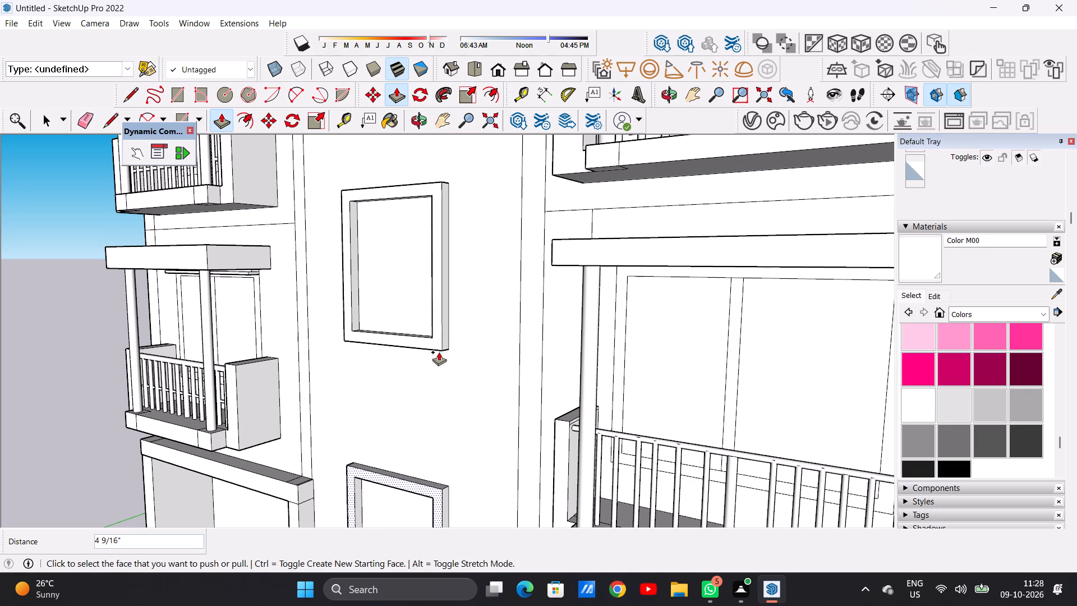
{"action": "key", "text": "space"}
Examine the five raised window frames on the central column from both sides and up close.
{"action": "scroll", "coordinate": [454, 384], "scroll_direction": "down", "scroll_amount": 20}
{"action": "scroll", "coordinate": [454, 384], "scroll_direction": "down", "scroll_amount": 2}
{"action": "scroll", "coordinate": [458, 351], "scroll_direction": "up", "scroll_amount": 1}
{"action": "middle_click_drag", "start_coordinate": [422, 330], "coordinate": [720, 291]}
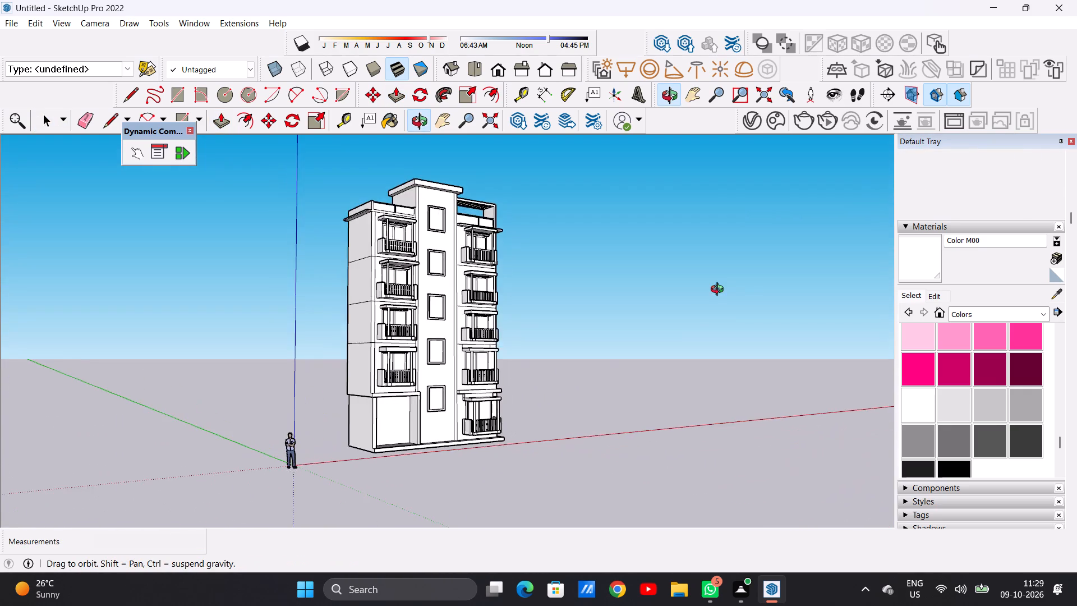
{"action": "middle_click_drag", "start_coordinate": [720, 291], "coordinate": [560, 331]}
{"action": "scroll", "coordinate": [473, 218], "scroll_direction": "up", "scroll_amount": 4}
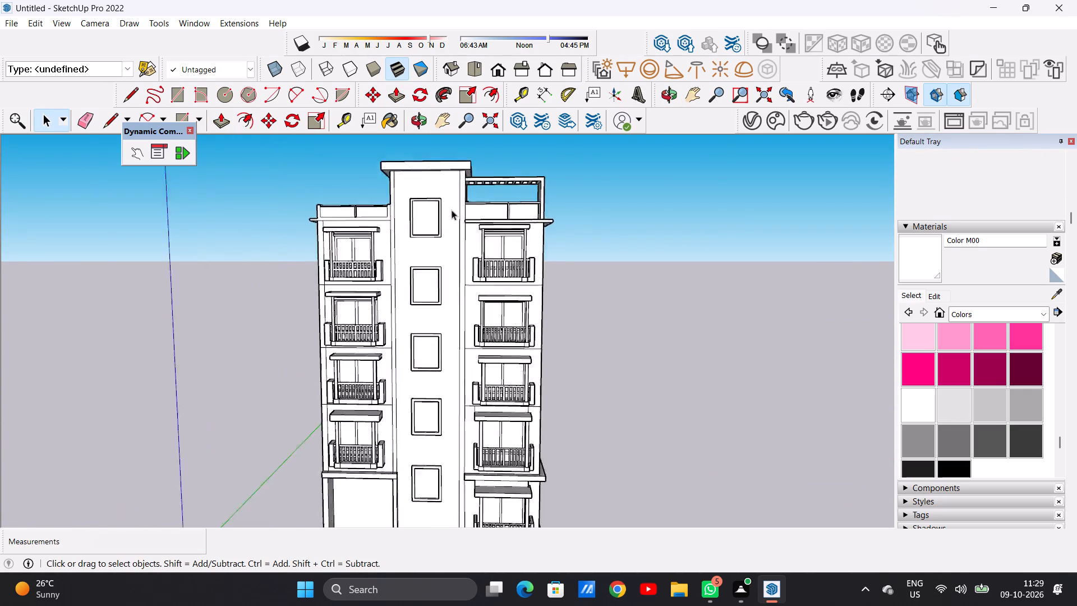
{"action": "scroll", "coordinate": [452, 210], "scroll_direction": "up", "scroll_amount": 10}
{"action": "middle_click_drag", "start_coordinate": [426, 247], "coordinate": [447, 267]}
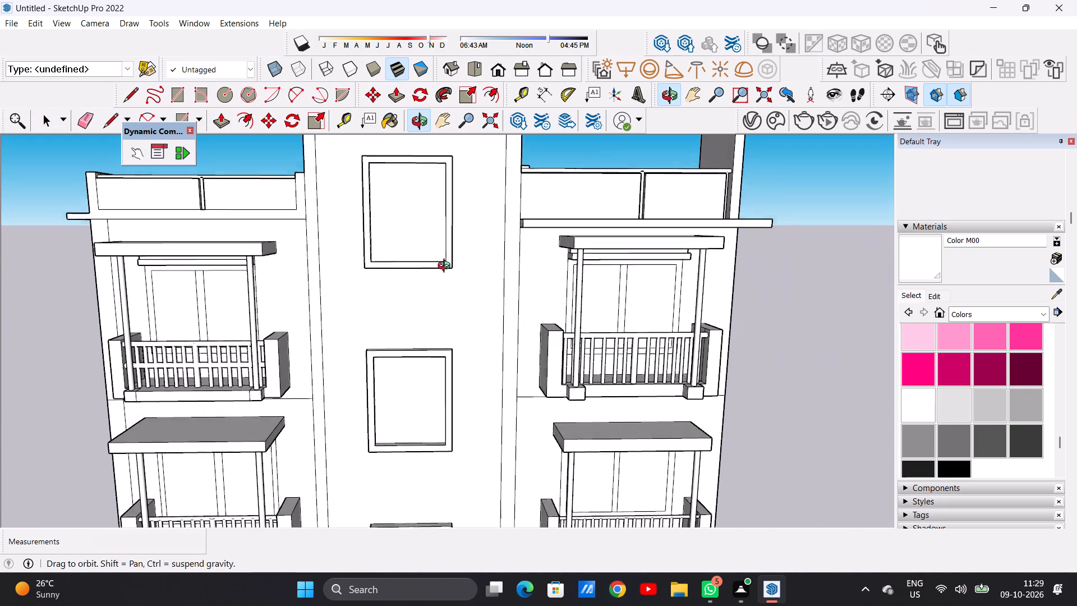
{"action": "middle_click_drag", "start_coordinate": [447, 267], "coordinate": [447, 269]}
{"action": "scroll", "coordinate": [455, 304], "scroll_direction": "down", "scroll_amount": 18}
{"action": "middle_click_drag", "start_coordinate": [436, 435], "coordinate": [202, 377]}
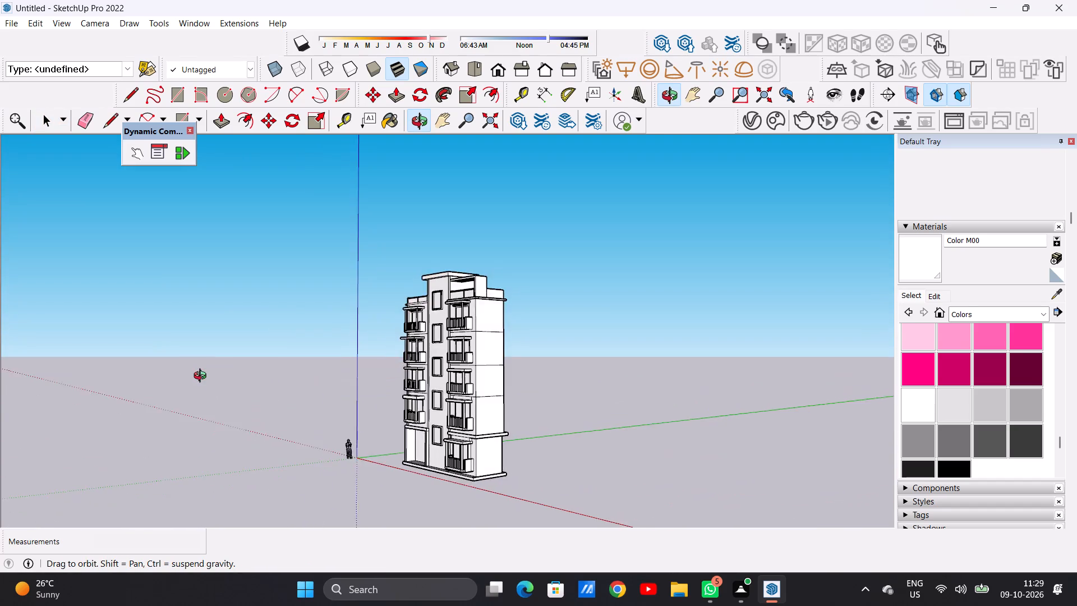
{"action": "middle_click_drag", "start_coordinate": [202, 377], "coordinate": [421, 390]}
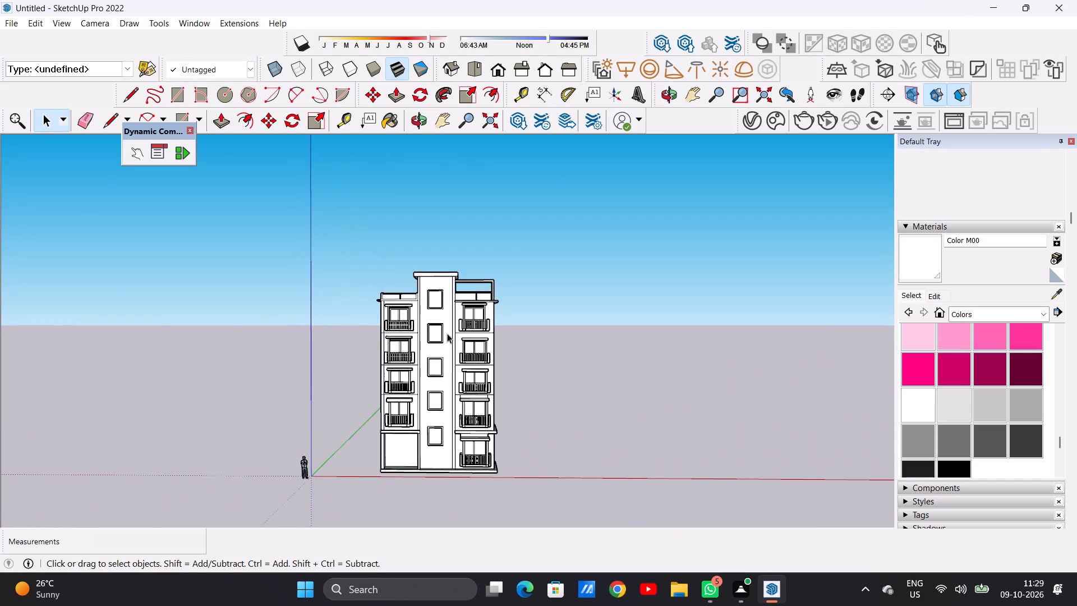
Examine the whole front elevation, from the roof slab and upper balconies down to the ground-floor opening.
{"action": "scroll", "coordinate": [447, 333], "scroll_direction": "up", "scroll_amount": 8}
{"action": "scroll", "coordinate": [393, 338], "scroll_direction": "down", "scroll_amount": 5}
{"action": "middle_click_drag", "start_coordinate": [506, 343], "coordinate": [486, 316]}
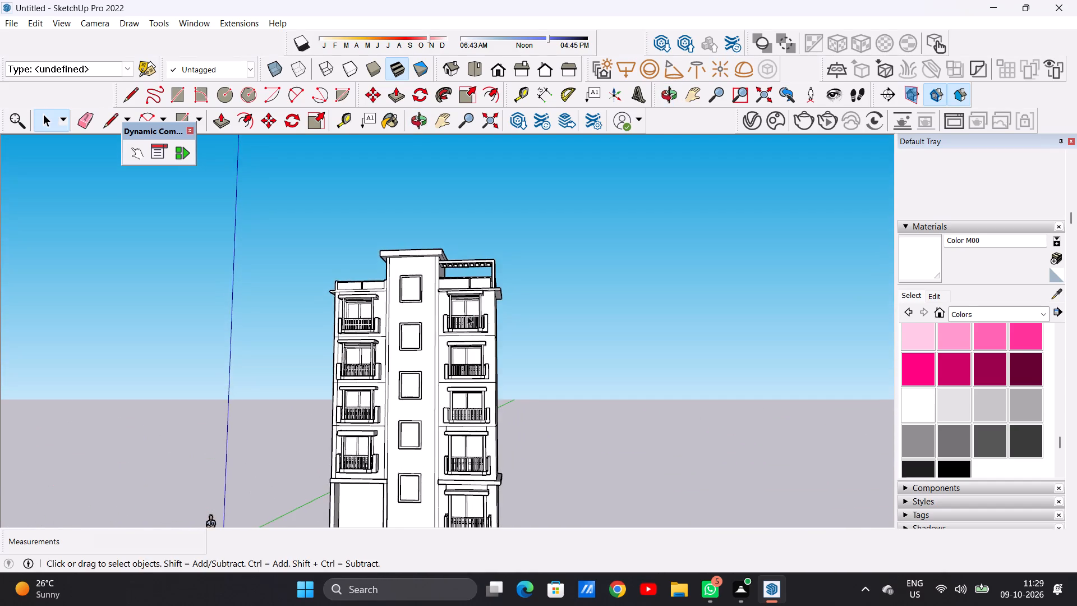
{"action": "scroll", "coordinate": [429, 323], "scroll_direction": "down", "scroll_amount": 6}
{"action": "middle_click_drag", "start_coordinate": [437, 338], "coordinate": [447, 406]}
{"action": "scroll", "coordinate": [448, 276], "scroll_direction": "up", "scroll_amount": 13}
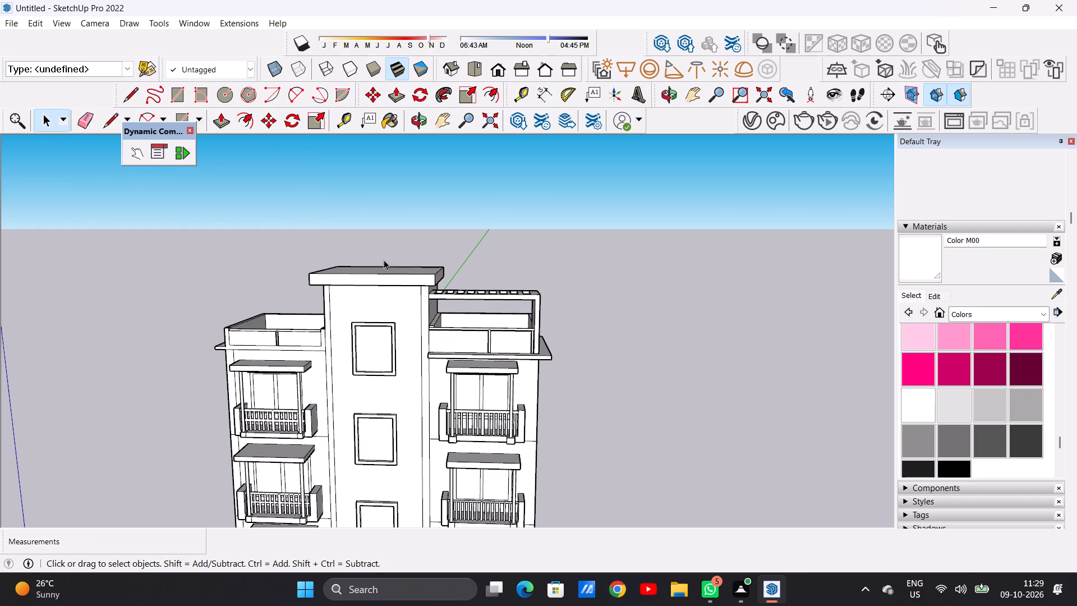
{"action": "scroll", "coordinate": [392, 264], "scroll_direction": "down", "scroll_amount": 13}
{"action": "scroll", "coordinate": [420, 412], "scroll_direction": "up", "scroll_amount": 7}
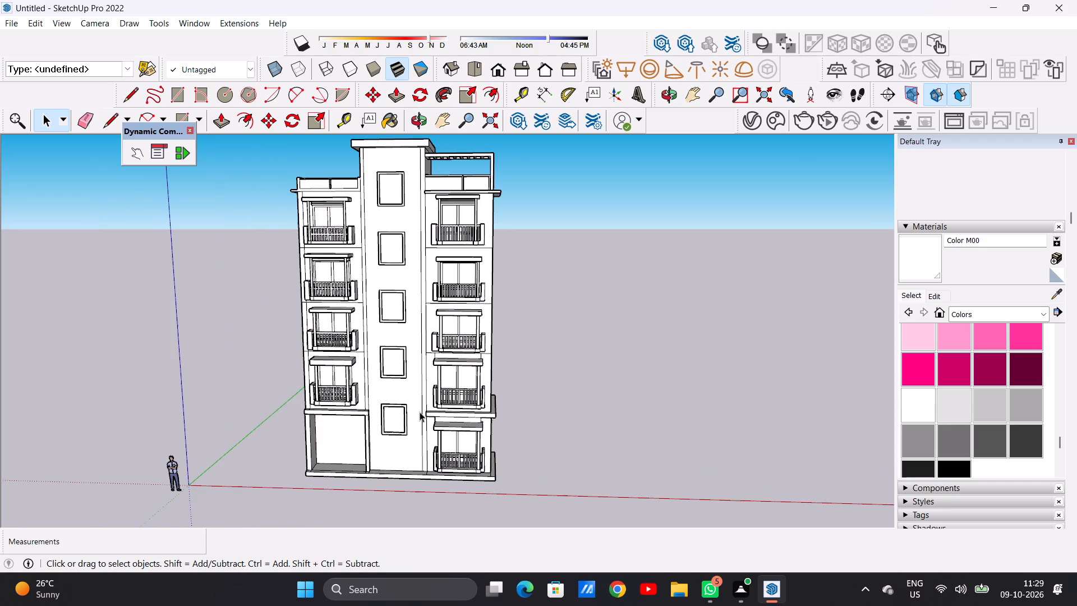
{"action": "scroll", "coordinate": [420, 412], "scroll_direction": "up", "scroll_amount": 3}
{"action": "middle_click_drag", "start_coordinate": [321, 369], "coordinate": [406, 374]}
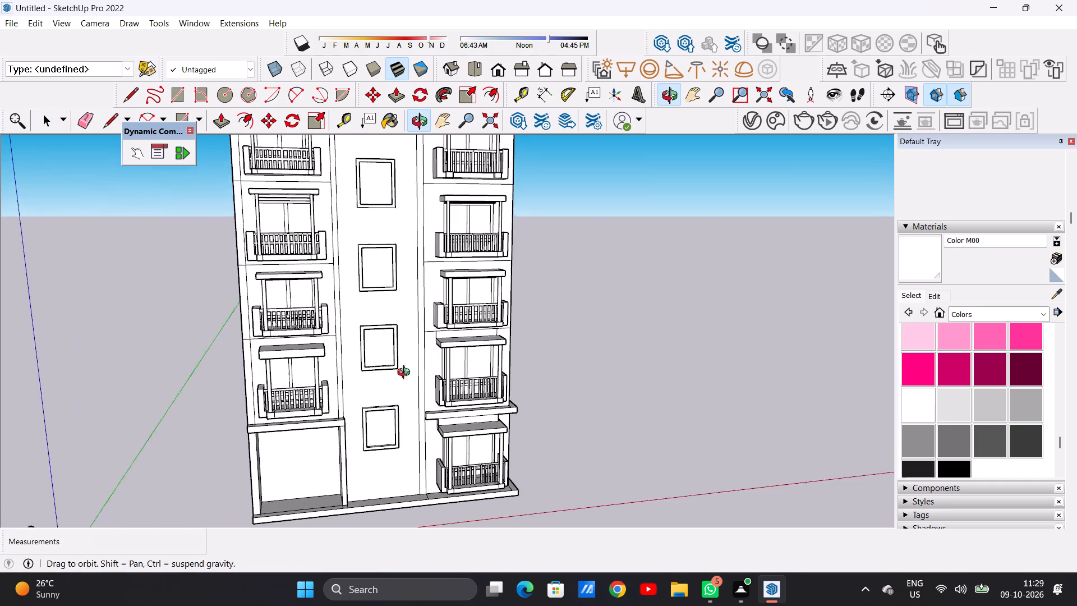
{"action": "middle_click_drag", "start_coordinate": [406, 374], "coordinate": [402, 372]}
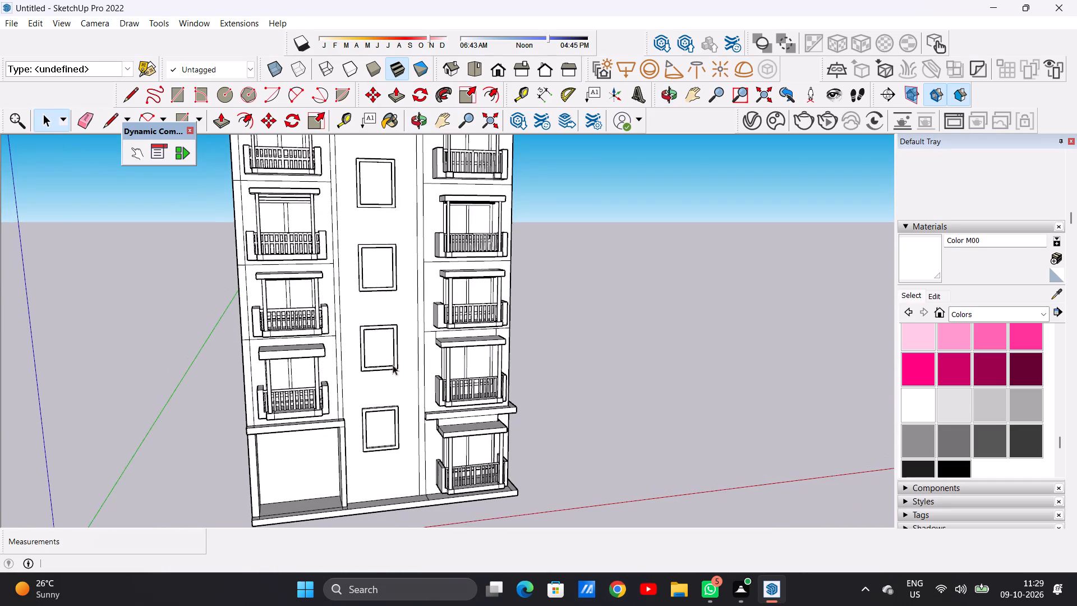
{"action": "scroll", "coordinate": [395, 357], "scroll_direction": "down", "scroll_amount": 10}
{"action": "middle_click_drag", "start_coordinate": [451, 375], "coordinate": [383, 351]}
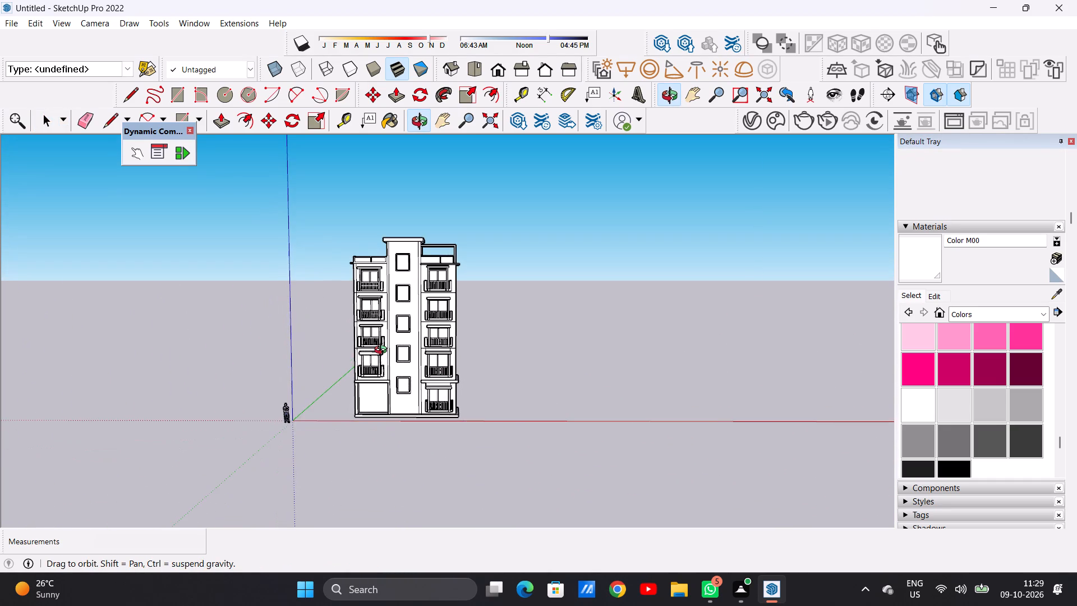
{"action": "middle_click_drag", "start_coordinate": [383, 351], "coordinate": [411, 374]}
{"action": "scroll", "coordinate": [414, 398], "scroll_direction": "up", "scroll_amount": 9}
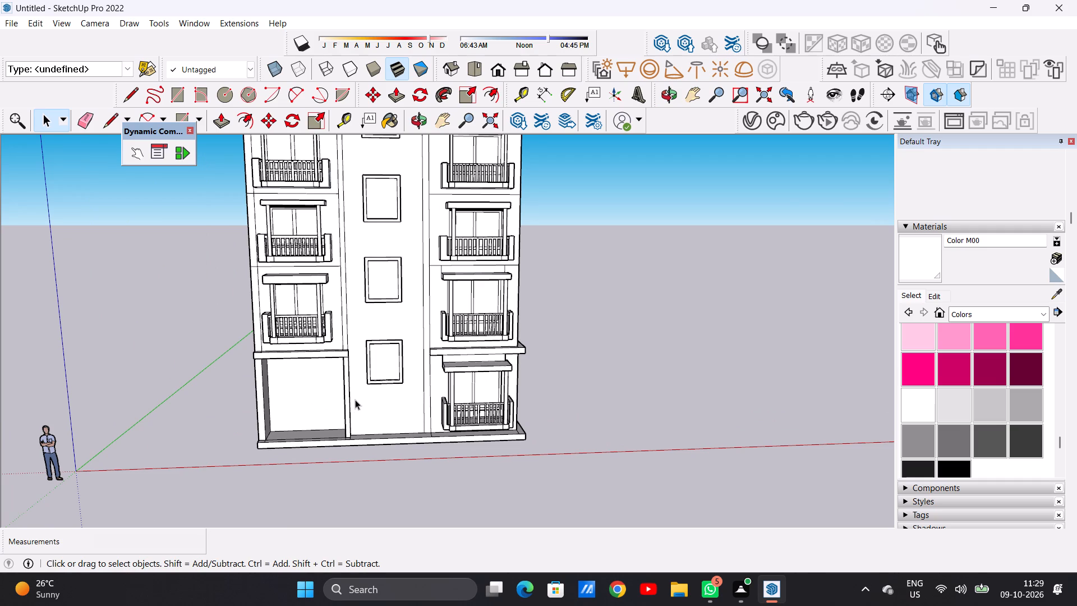
{"action": "scroll", "coordinate": [323, 370], "scroll_direction": "down", "scroll_amount": 9}
{"action": "scroll", "coordinate": [346, 233], "scroll_direction": "up", "scroll_amount": 13}
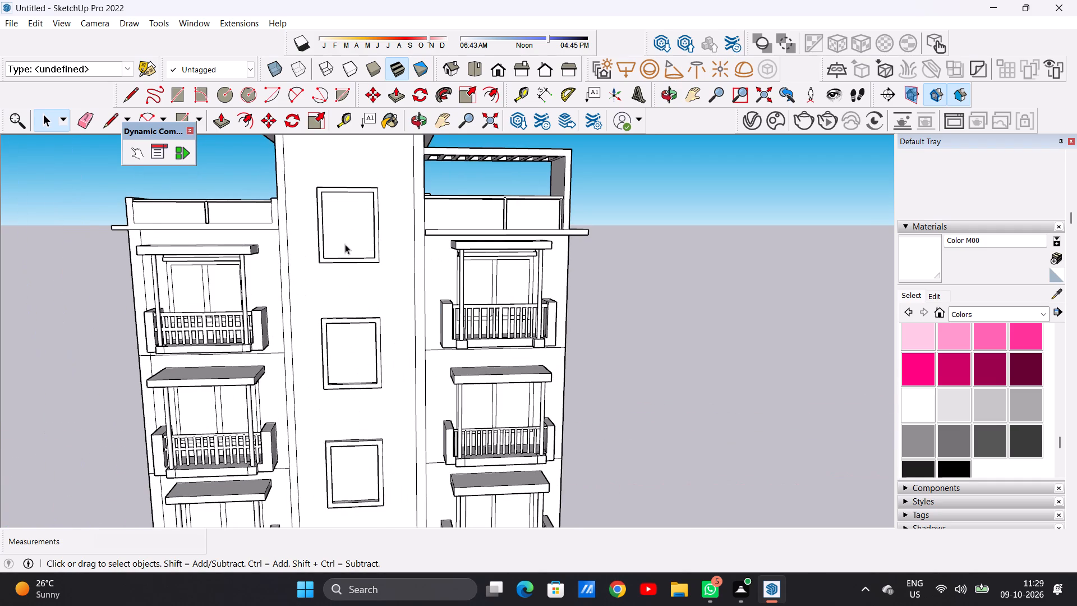
Examine the whole front elevation and the ledge above the ground floor at the building's side corner.
{"action": "scroll", "coordinate": [345, 248], "scroll_direction": "down", "scroll_amount": 3}
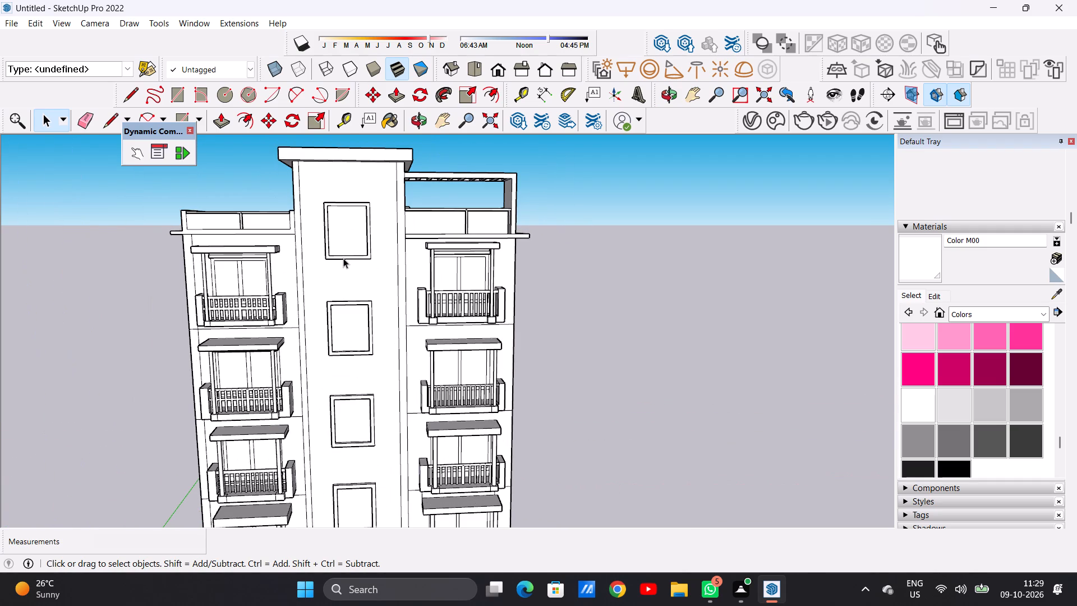
{"action": "scroll", "coordinate": [361, 213], "scroll_direction": "down", "scroll_amount": 9}
{"action": "middle_click_drag", "start_coordinate": [465, 360], "coordinate": [283, 353]}
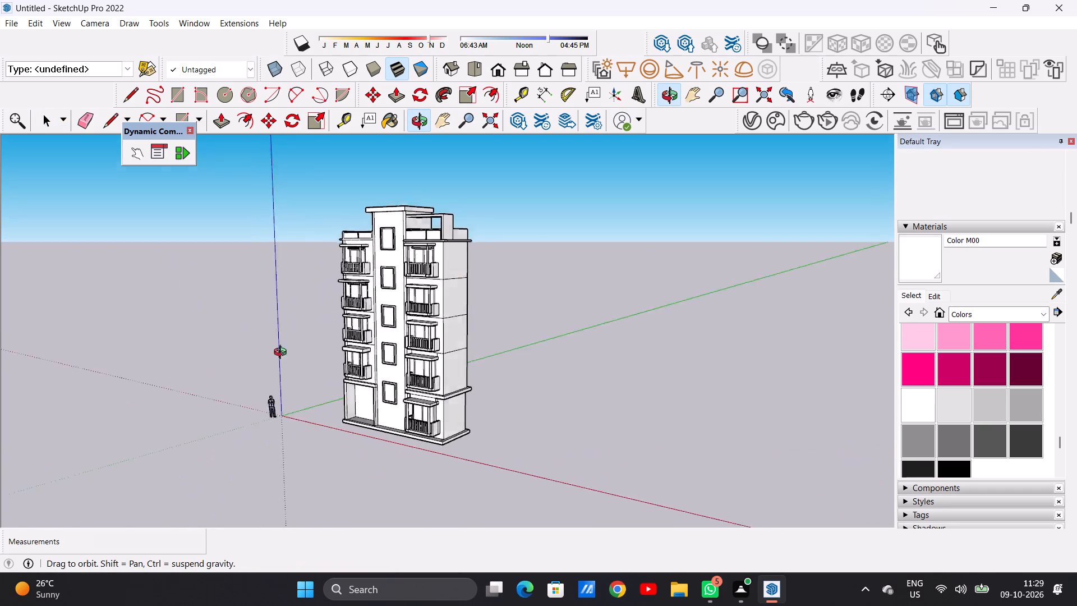
{"action": "middle_click_drag", "start_coordinate": [283, 353], "coordinate": [264, 351]}
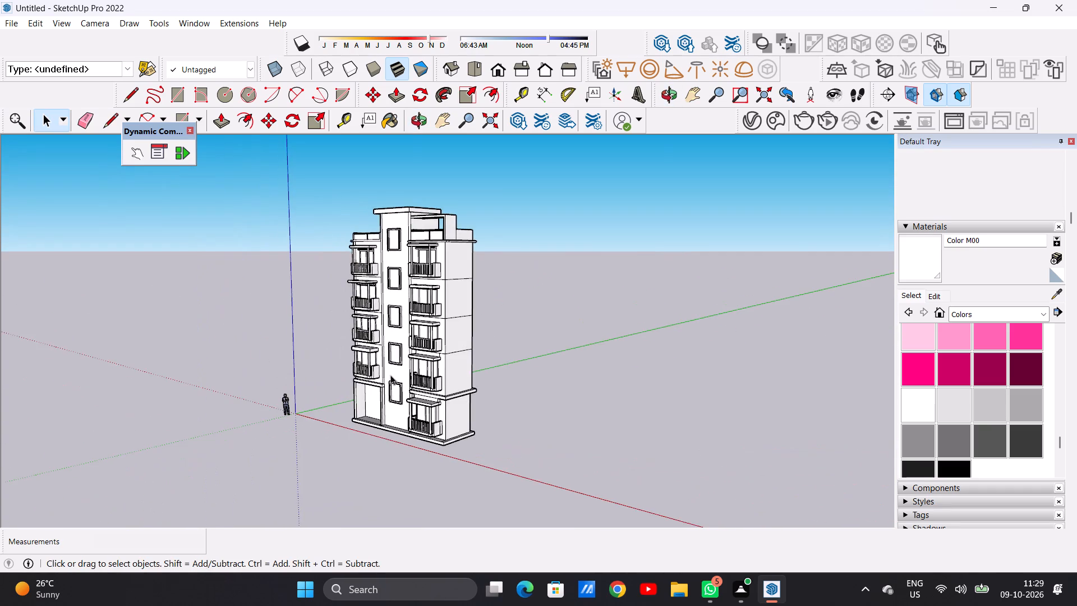
{"action": "scroll", "coordinate": [432, 384], "scroll_direction": "up", "scroll_amount": 8}
{"action": "scroll", "coordinate": [521, 424], "scroll_direction": "up", "scroll_amount": 7}
{"action": "middle_click_drag", "start_coordinate": [446, 436], "coordinate": [446, 420]}
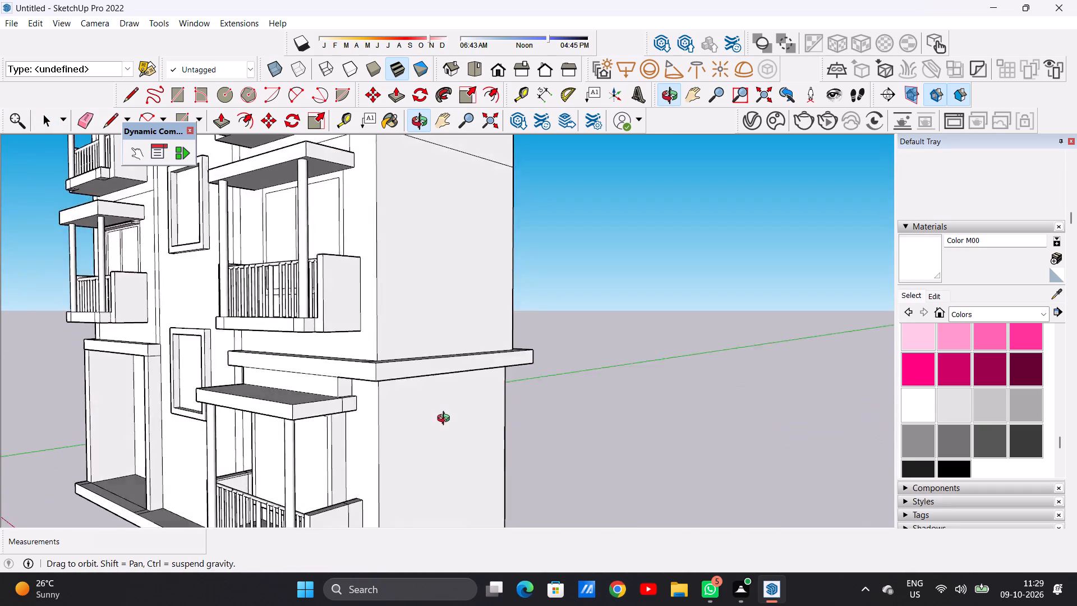
{"action": "middle_click_drag", "start_coordinate": [446, 420], "coordinate": [458, 434]}
{"action": "scroll", "coordinate": [525, 379], "scroll_direction": "down", "scroll_amount": 11}
{"action": "middle_click_drag", "start_coordinate": [369, 373], "coordinate": [600, 376]}
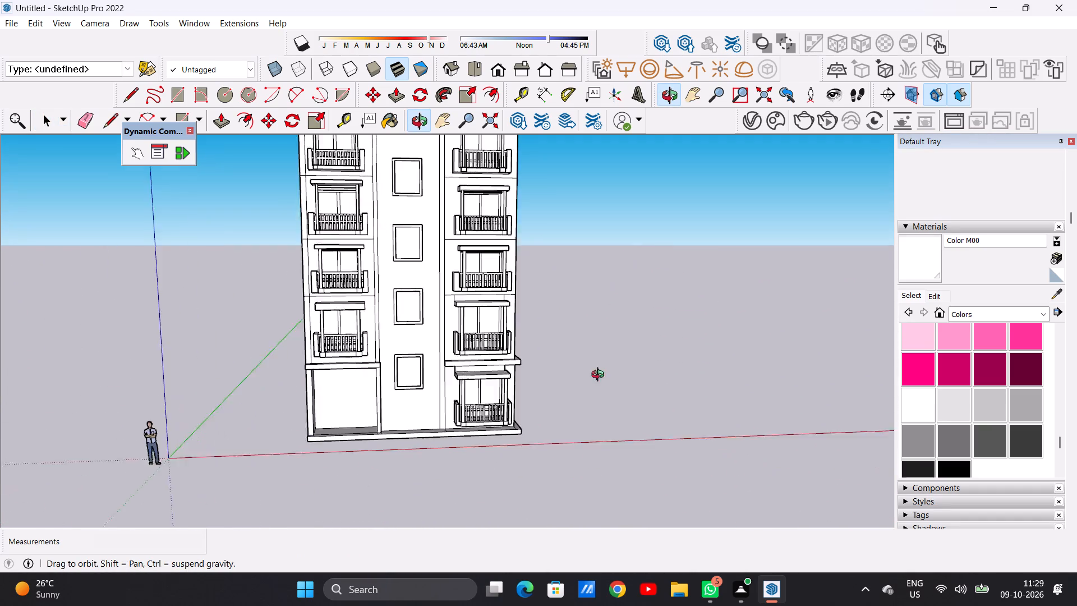
{"action": "middle_click_drag", "start_coordinate": [600, 376], "coordinate": [685, 362]}
{"action": "middle_click_drag", "start_coordinate": [685, 362], "coordinate": [500, 374]}
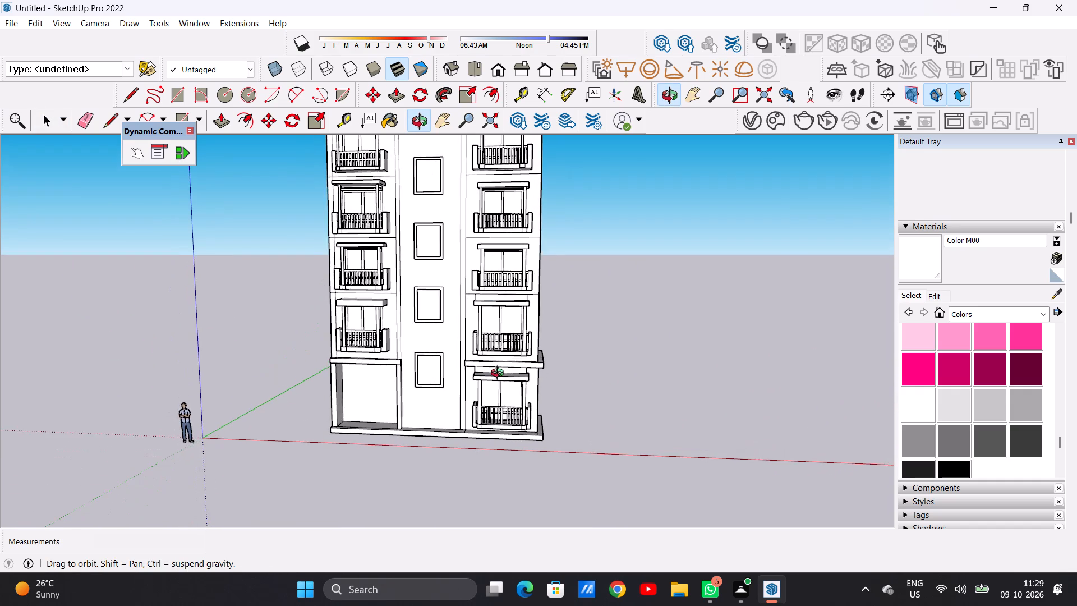
{"action": "middle_click_drag", "start_coordinate": [500, 374], "coordinate": [517, 358]}
{"action": "scroll", "coordinate": [436, 440], "scroll_direction": "down", "scroll_amount": 5}
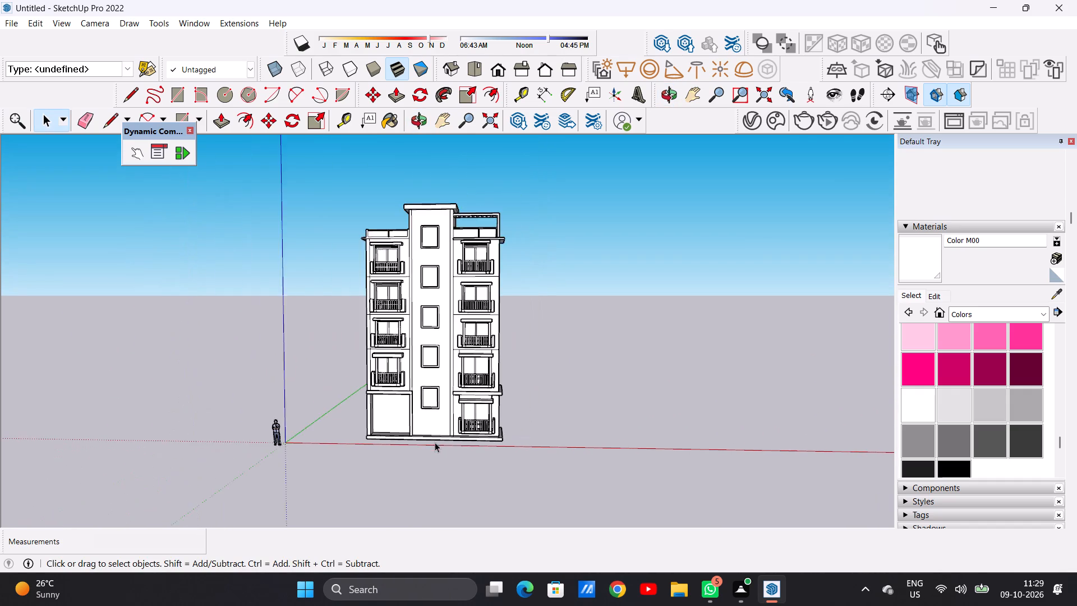
{"action": "scroll", "coordinate": [435, 442], "scroll_direction": "down", "scroll_amount": 5}
Examine the rooftop parapets and the slatted pergola beside the central column from the front and below.
{"action": "scroll", "coordinate": [418, 316], "scroll_direction": "up", "scroll_amount": 12}
{"action": "middle_click_drag", "start_coordinate": [549, 310], "coordinate": [547, 308]}
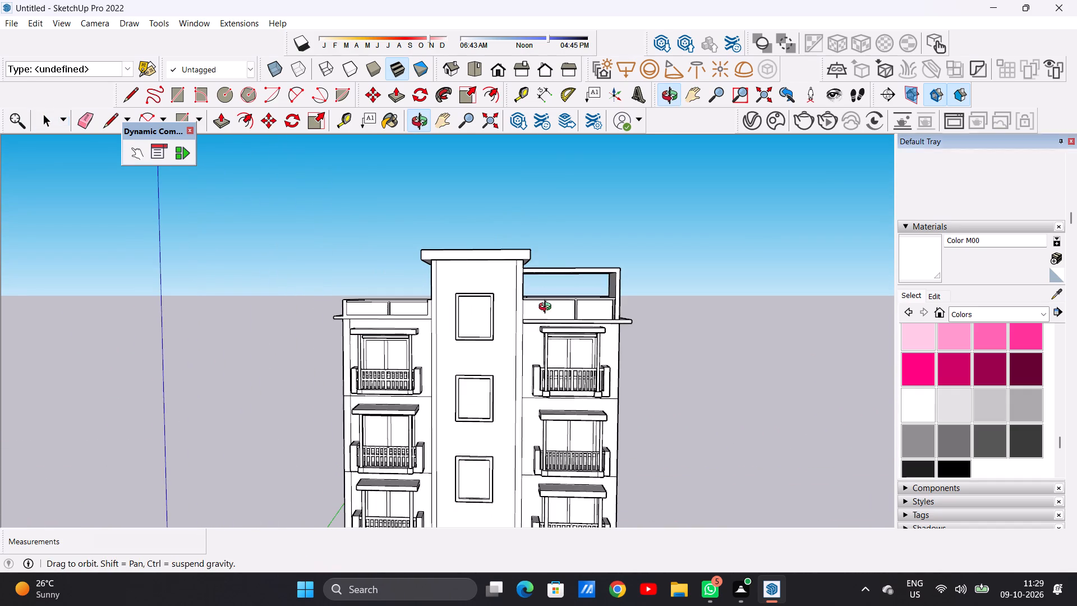
{"action": "middle_click_drag", "start_coordinate": [547, 308], "coordinate": [559, 206]}
{"action": "scroll", "coordinate": [571, 258], "scroll_direction": "up", "scroll_amount": 20}
{"action": "scroll", "coordinate": [571, 258], "scroll_direction": "up", "scroll_amount": 4}
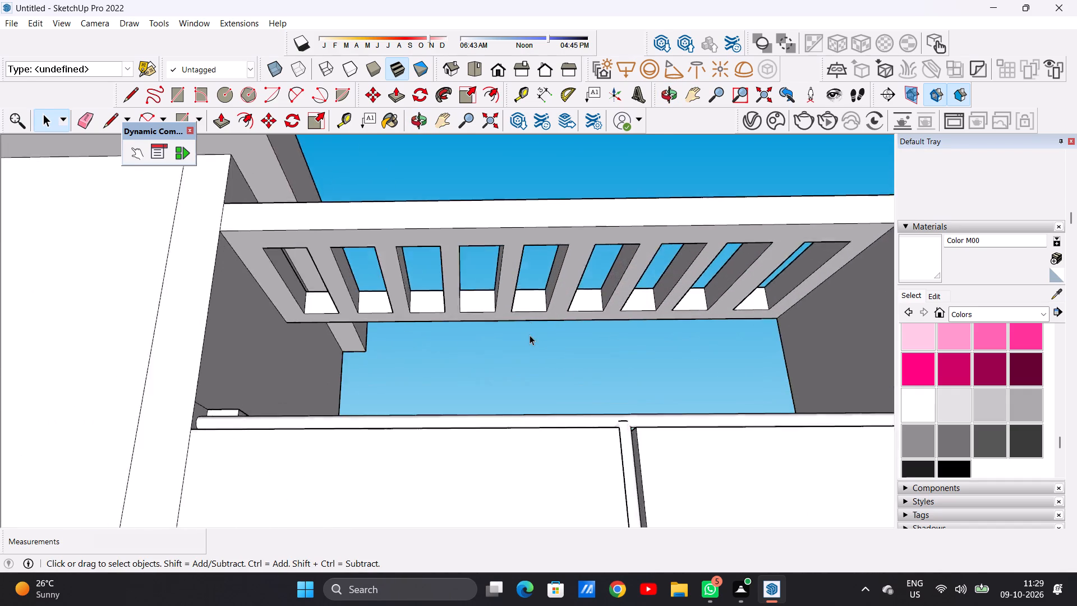
{"action": "scroll", "coordinate": [530, 335], "scroll_direction": "up", "scroll_amount": 3}
{"action": "scroll", "coordinate": [472, 373], "scroll_direction": "down", "scroll_amount": 20}
{"action": "scroll", "coordinate": [472, 373], "scroll_direction": "down", "scroll_amount": 13}
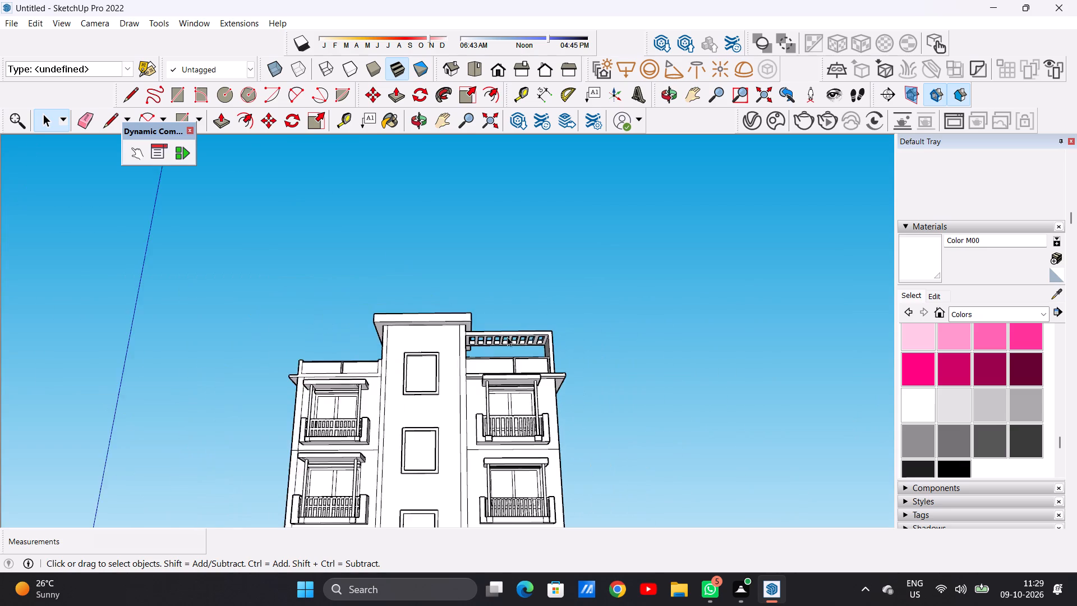
{"action": "scroll", "coordinate": [507, 337], "scroll_direction": "down", "scroll_amount": 6}
{"action": "middle_click_drag", "start_coordinate": [480, 334], "coordinate": [440, 480]}
Examine the building's rear elevation, including the central shaft and the ledge above the ground floor.
{"action": "middle_click_drag", "start_coordinate": [591, 439], "coordinate": [568, 439]}
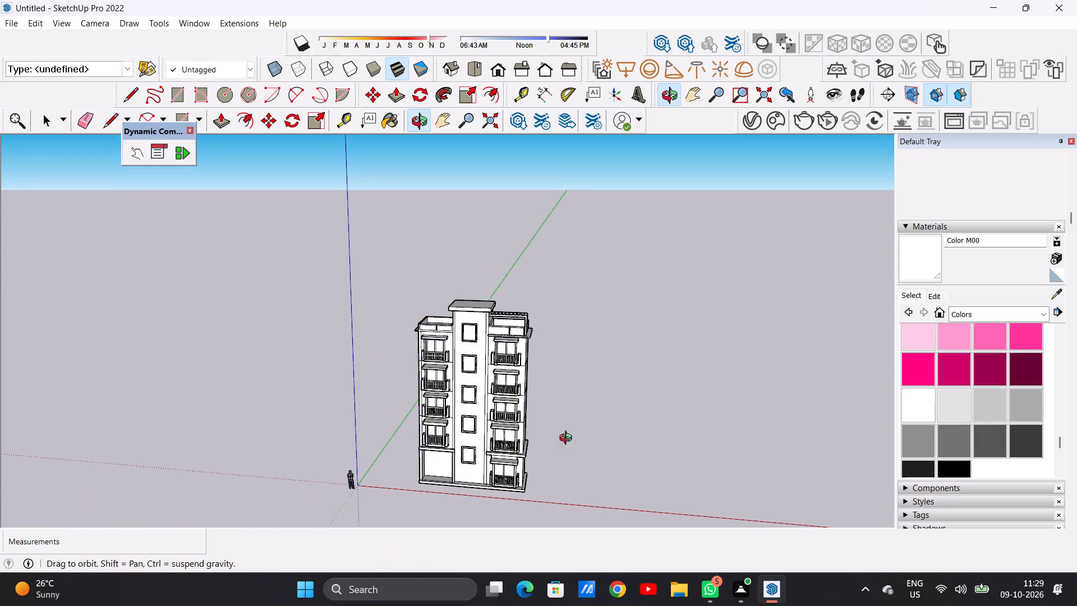
{"action": "middle_click_drag", "start_coordinate": [568, 439], "coordinate": [286, 462]}
{"action": "middle_click_drag", "start_coordinate": [489, 429], "coordinate": [278, 402]}
{"action": "scroll", "coordinate": [505, 461], "scroll_direction": "up", "scroll_amount": 9}
{"action": "middle_click_drag", "start_coordinate": [491, 472], "coordinate": [319, 406]}
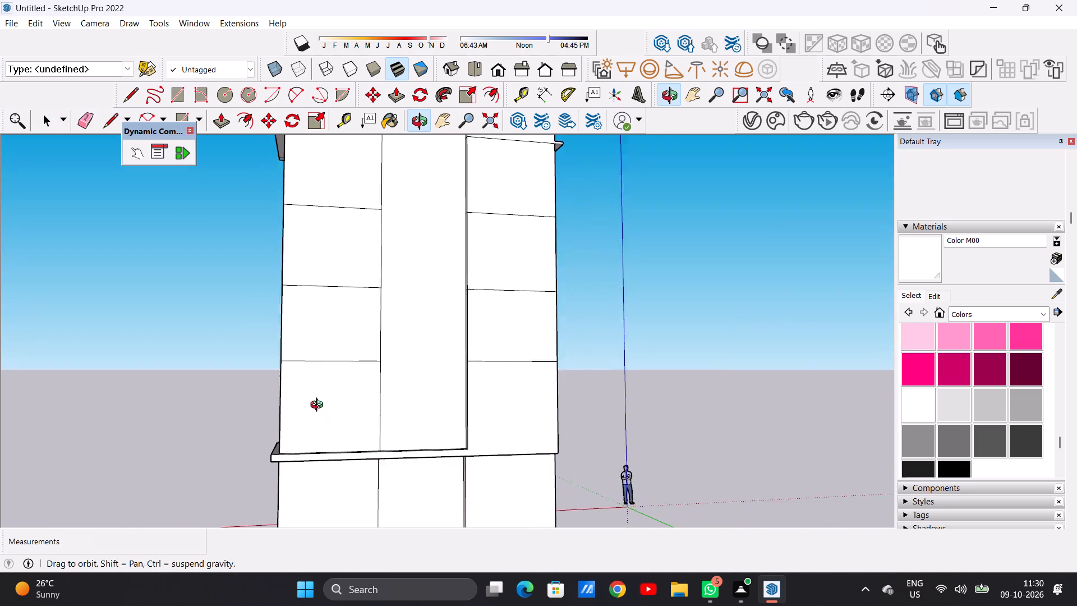
{"action": "middle_click_drag", "start_coordinate": [319, 406], "coordinate": [316, 405]}
{"action": "scroll", "coordinate": [434, 470], "scroll_direction": "down", "scroll_amount": 9}
{"action": "middle_click_drag", "start_coordinate": [376, 419], "coordinate": [495, 485]}
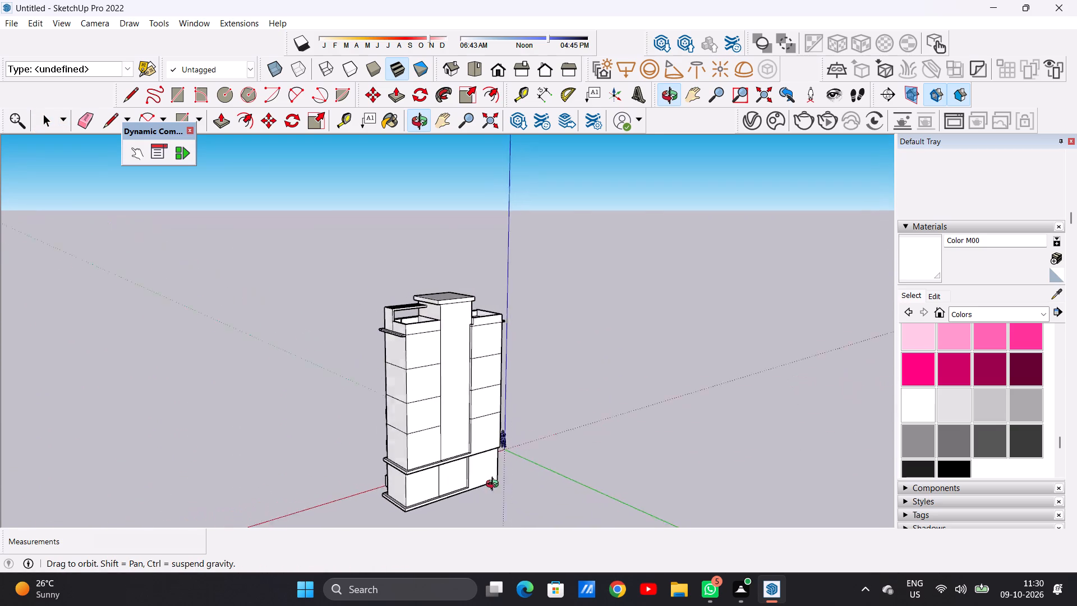
{"action": "middle_click_drag", "start_coordinate": [495, 485], "coordinate": [291, 459]}
{"action": "scroll", "coordinate": [484, 462], "scroll_direction": "up", "scroll_amount": 1}
{"action": "middle_click_drag", "start_coordinate": [484, 462], "coordinate": [158, 433]}
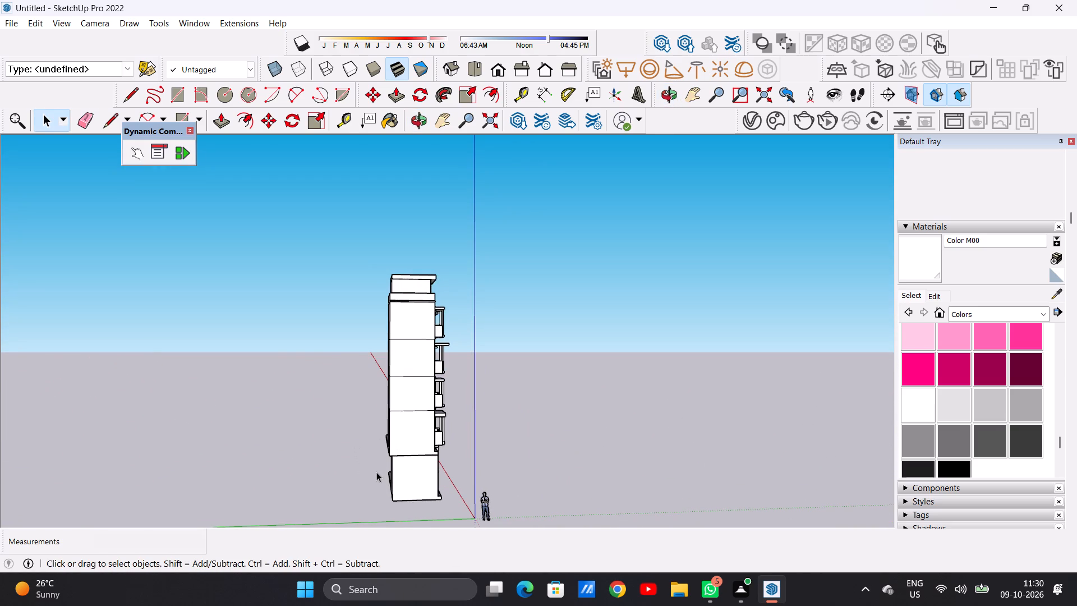
Examine the plain side wall beside the ground-floor opening and how the rear and front ledges meet it.
{"action": "middle_click_drag", "start_coordinate": [378, 474], "coordinate": [414, 444]}
{"action": "scroll", "coordinate": [403, 449], "scroll_direction": "up", "scroll_amount": 7}
{"action": "middle_click_drag", "start_coordinate": [383, 469], "coordinate": [401, 406]}
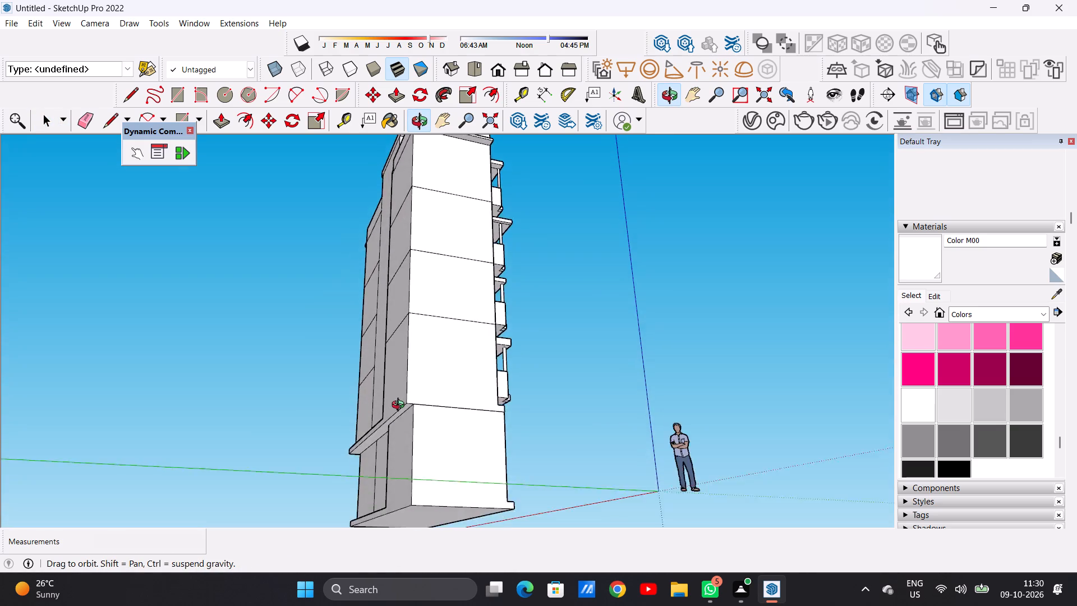
{"action": "middle_click_drag", "start_coordinate": [401, 406], "coordinate": [401, 384]}
{"action": "scroll", "coordinate": [385, 486], "scroll_direction": "down", "scroll_amount": 6}
{"action": "scroll", "coordinate": [386, 480], "scroll_direction": "up", "scroll_amount": 1}
{"action": "middle_click_drag", "start_coordinate": [388, 484], "coordinate": [399, 538]}
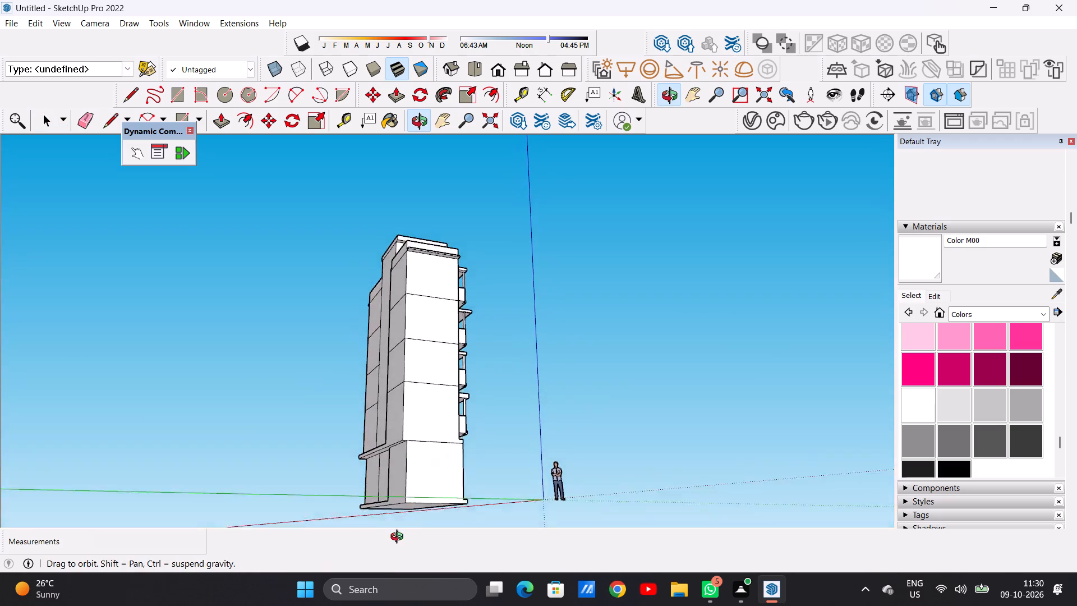
{"action": "middle_click_drag", "start_coordinate": [399, 538], "coordinate": [401, 550]}
{"action": "middle_click_drag", "start_coordinate": [387, 461], "coordinate": [384, 534]}
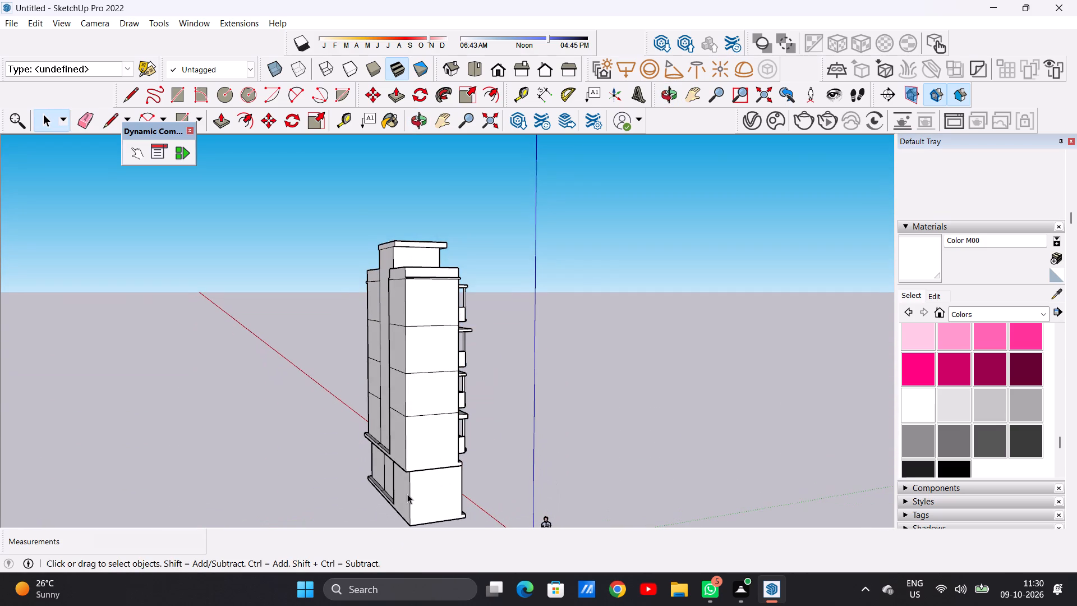
{"action": "scroll", "coordinate": [408, 491], "scroll_direction": "up", "scroll_amount": 8}
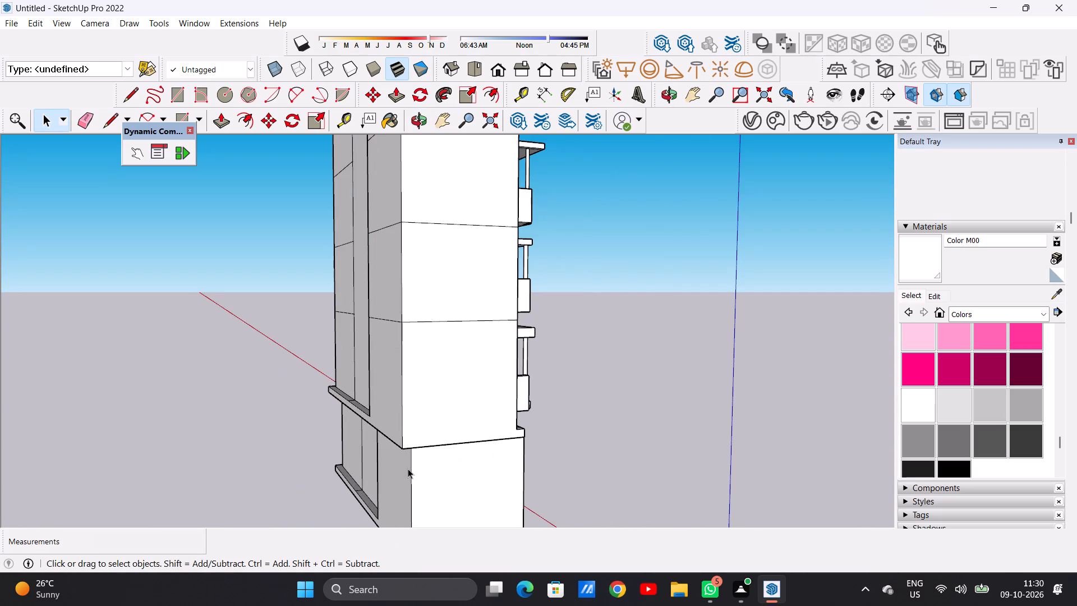
{"action": "scroll", "coordinate": [328, 428], "scroll_direction": "down", "scroll_amount": 11}
{"action": "middle_click_drag", "start_coordinate": [408, 434], "coordinate": [302, 438]}
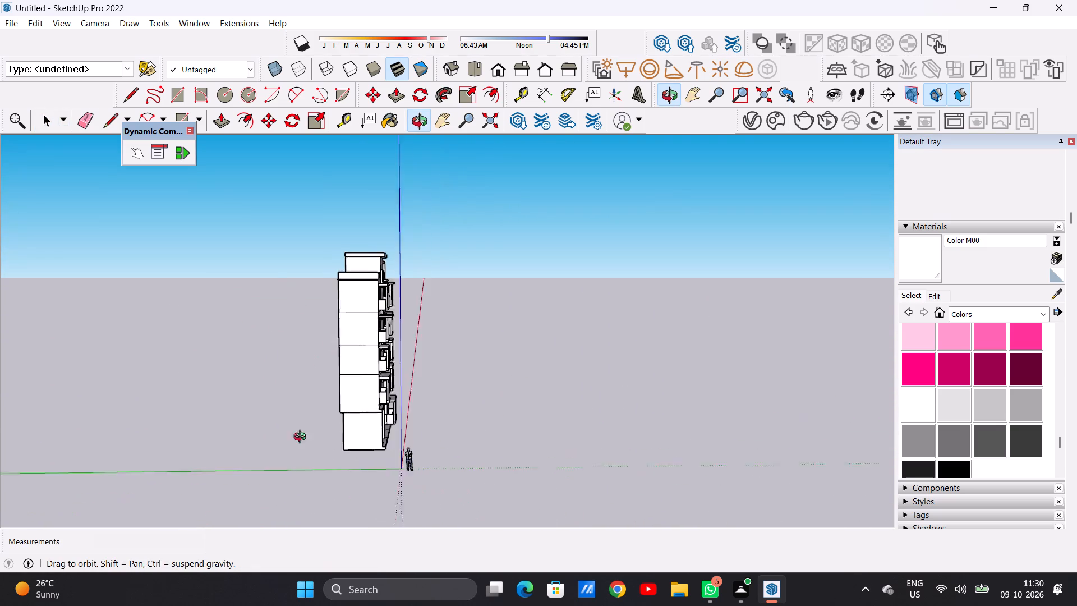
{"action": "middle_click_drag", "start_coordinate": [302, 438], "coordinate": [209, 434]}
{"action": "middle_click_drag", "start_coordinate": [350, 445], "coordinate": [298, 449]}
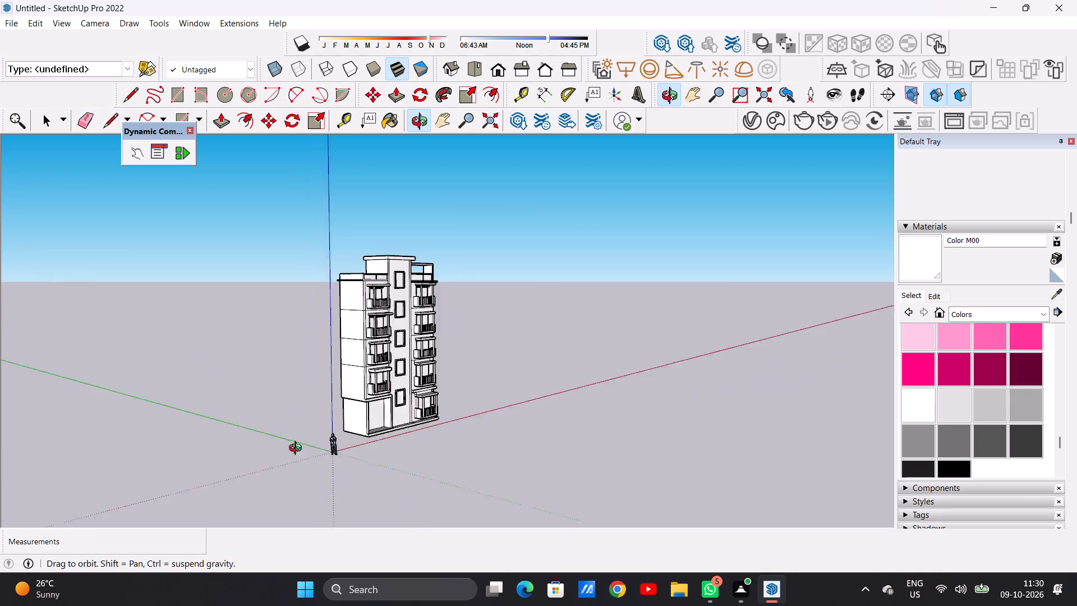
{"action": "middle_click_drag", "start_coordinate": [298, 449], "coordinate": [608, 423]}
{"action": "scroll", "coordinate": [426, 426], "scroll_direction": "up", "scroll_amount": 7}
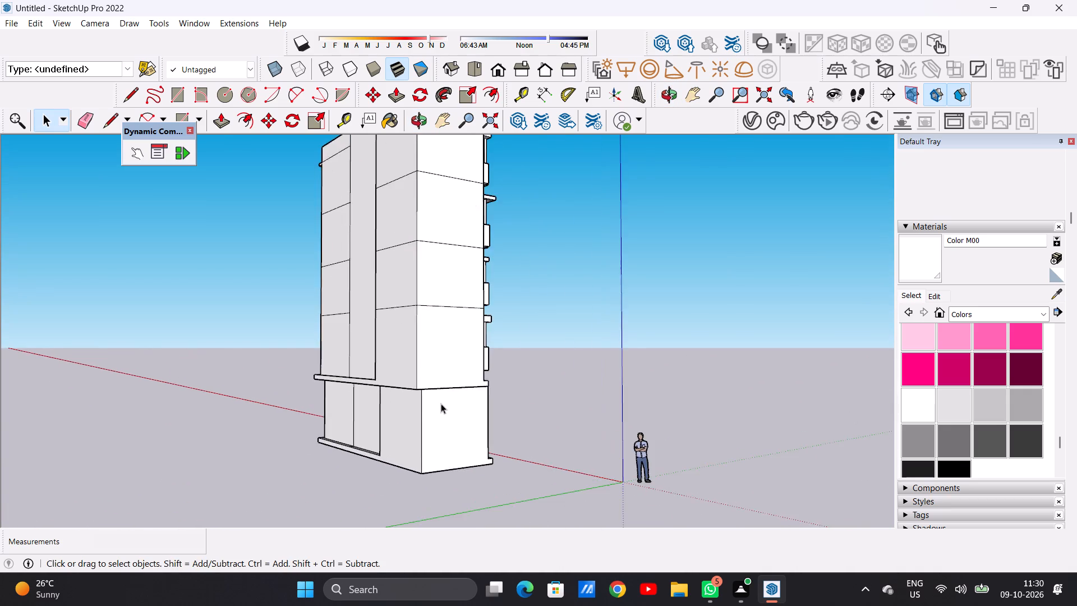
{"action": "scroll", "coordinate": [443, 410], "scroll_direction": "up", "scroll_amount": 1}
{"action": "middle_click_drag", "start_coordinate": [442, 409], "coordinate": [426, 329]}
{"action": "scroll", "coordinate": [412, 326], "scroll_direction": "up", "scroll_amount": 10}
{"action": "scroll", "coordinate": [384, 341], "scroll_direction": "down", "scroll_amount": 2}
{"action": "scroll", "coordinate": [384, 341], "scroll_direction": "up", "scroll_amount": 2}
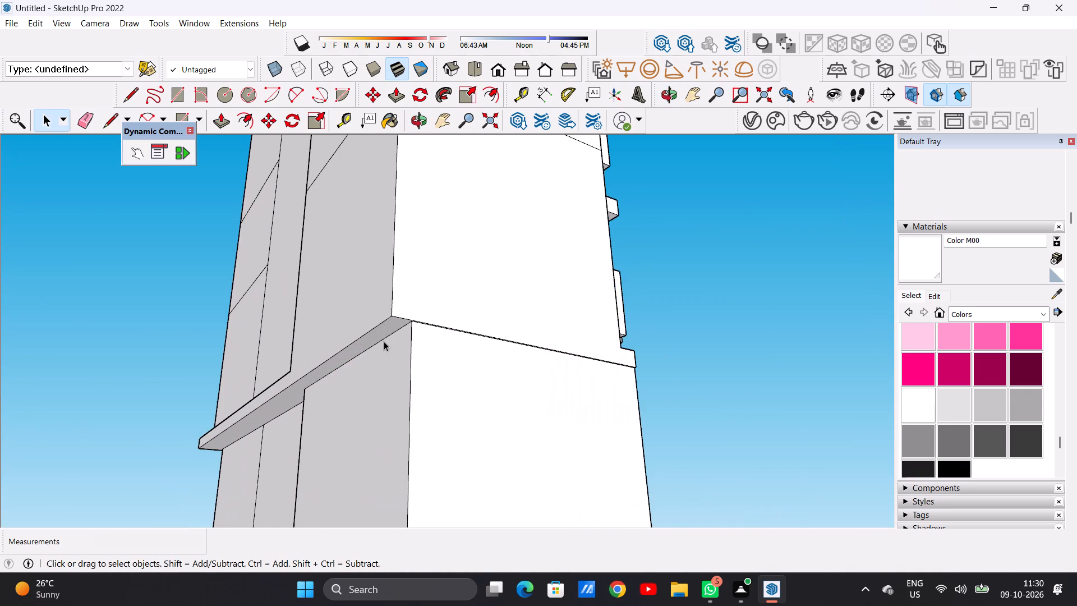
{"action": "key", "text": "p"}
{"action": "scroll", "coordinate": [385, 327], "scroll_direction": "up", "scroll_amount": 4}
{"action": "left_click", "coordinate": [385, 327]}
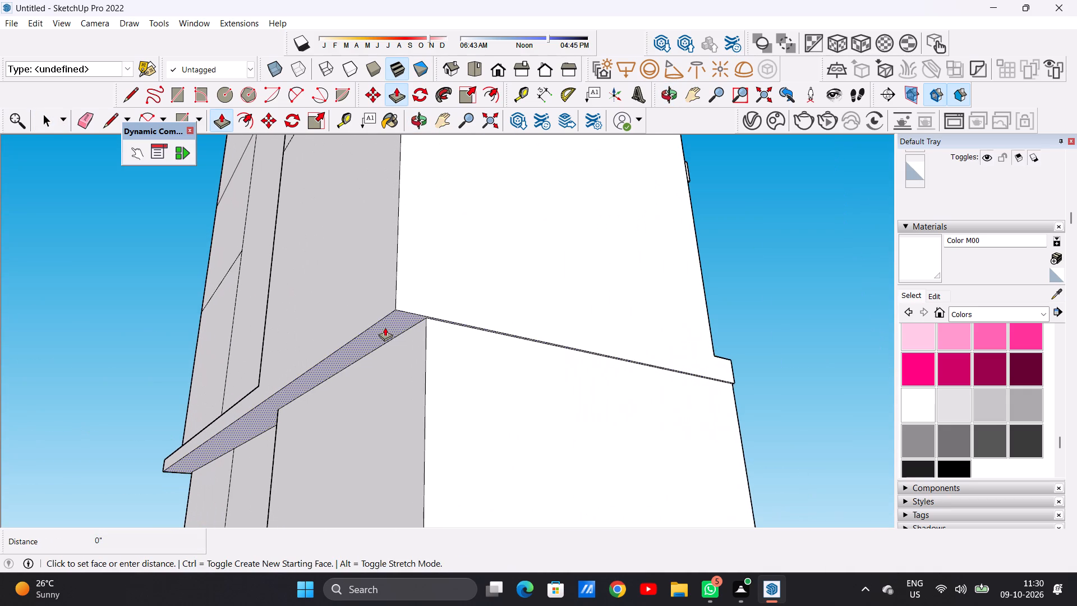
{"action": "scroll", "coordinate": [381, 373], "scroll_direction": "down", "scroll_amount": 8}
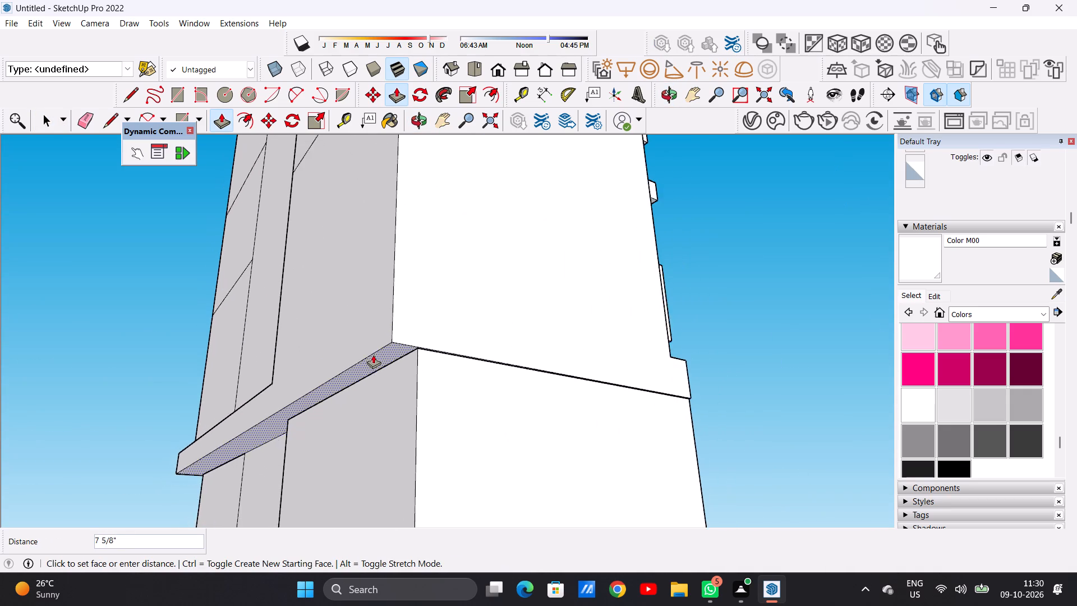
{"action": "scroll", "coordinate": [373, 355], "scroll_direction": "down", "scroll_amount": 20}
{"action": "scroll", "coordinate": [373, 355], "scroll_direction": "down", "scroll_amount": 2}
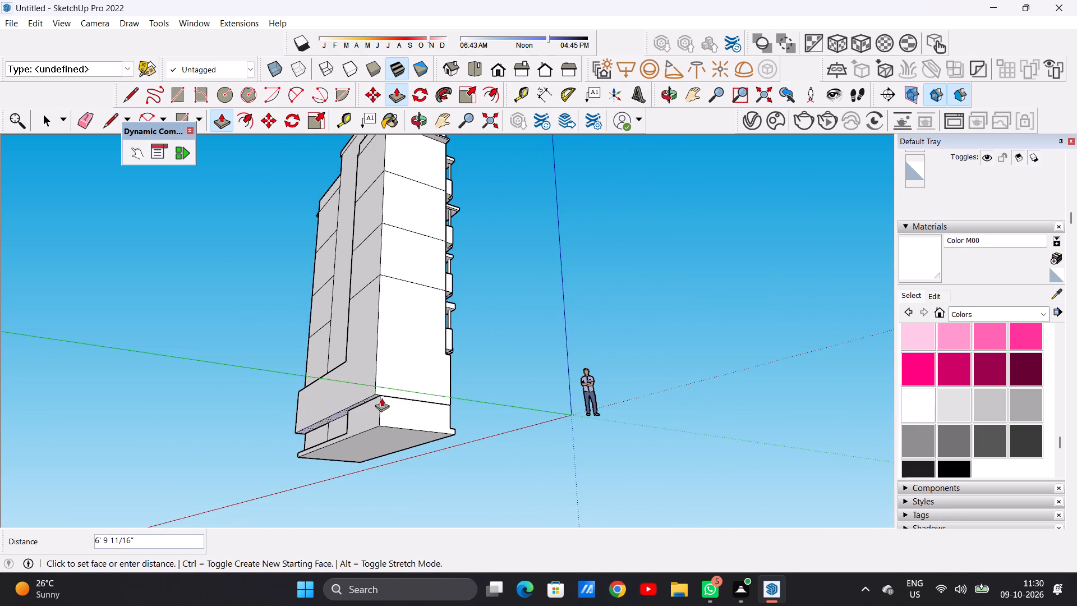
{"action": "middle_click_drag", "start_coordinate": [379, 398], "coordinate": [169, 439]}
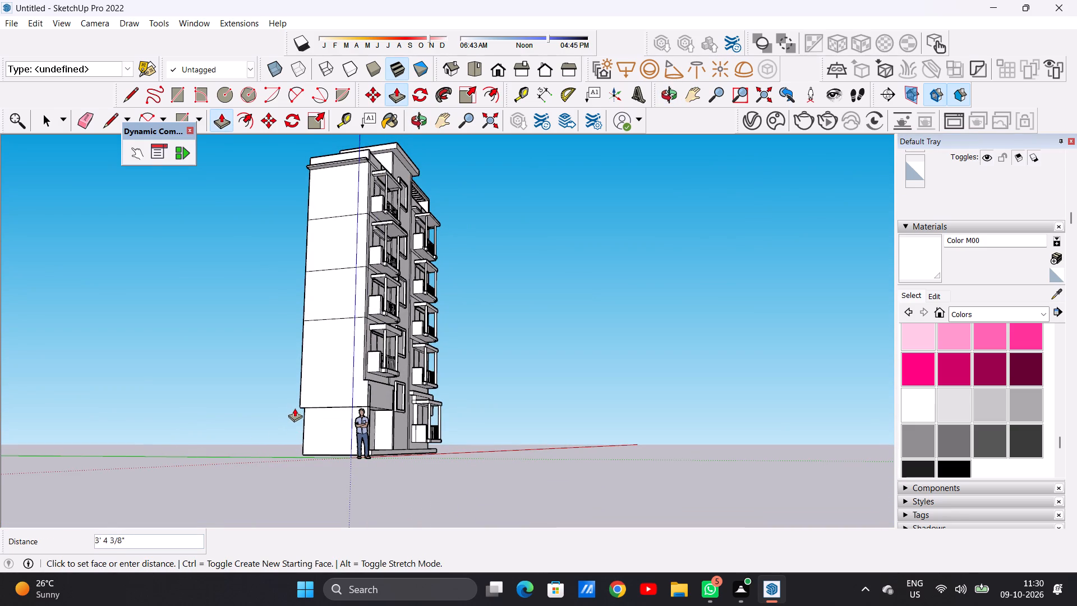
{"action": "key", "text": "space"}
Examine the underside of the first-floor ledge at the corner beside the ground-floor opening, close up from below.
{"action": "middle_click_drag", "start_coordinate": [296, 412], "coordinate": [135, 393]}
{"action": "scroll", "coordinate": [340, 390], "scroll_direction": "up", "scroll_amount": 17}
{"action": "middle_click_drag", "start_coordinate": [325, 372], "coordinate": [316, 292]}
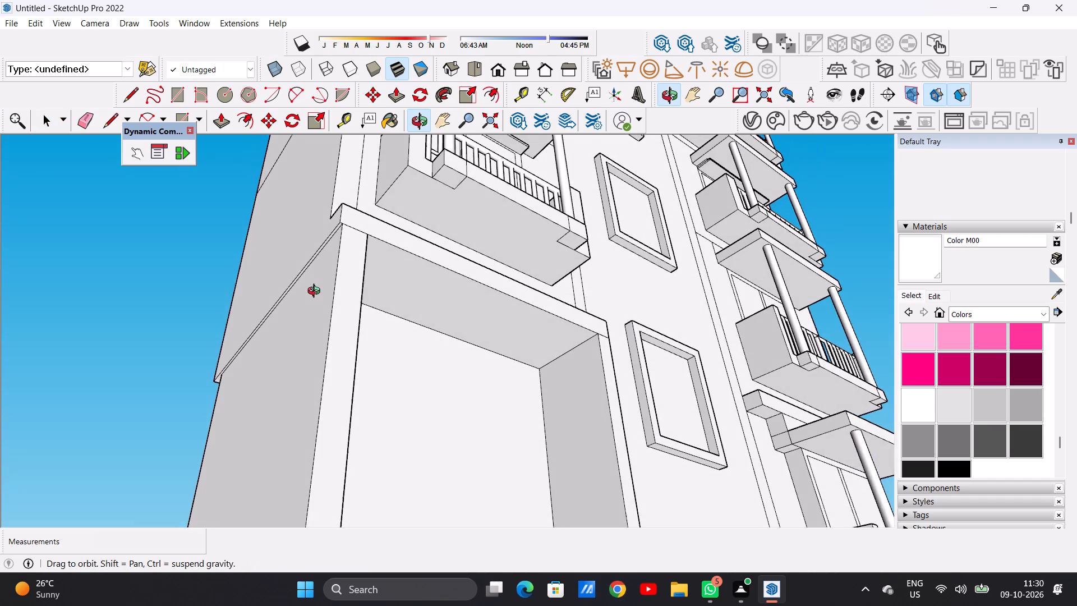
{"action": "middle_click_drag", "start_coordinate": [316, 292], "coordinate": [300, 309]}
{"action": "scroll", "coordinate": [323, 242], "scroll_direction": "up", "scroll_amount": 18}
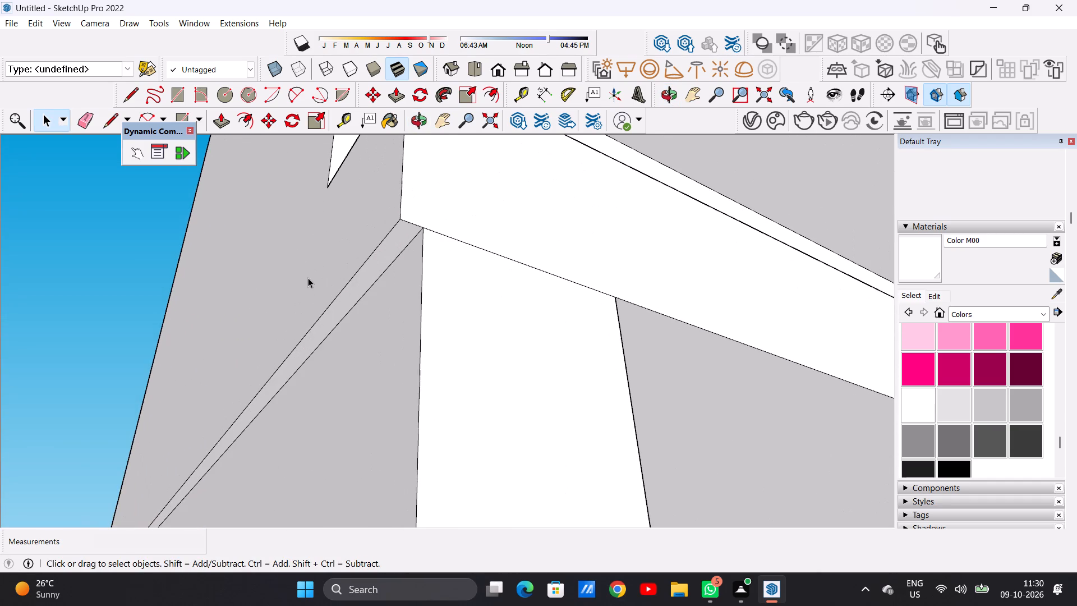
{"action": "scroll", "coordinate": [339, 310], "scroll_direction": "down", "scroll_amount": 20}
{"action": "scroll", "coordinate": [339, 310], "scroll_direction": "down", "scroll_amount": 6}
{"action": "middle_click_drag", "start_coordinate": [348, 359], "coordinate": [338, 364]}
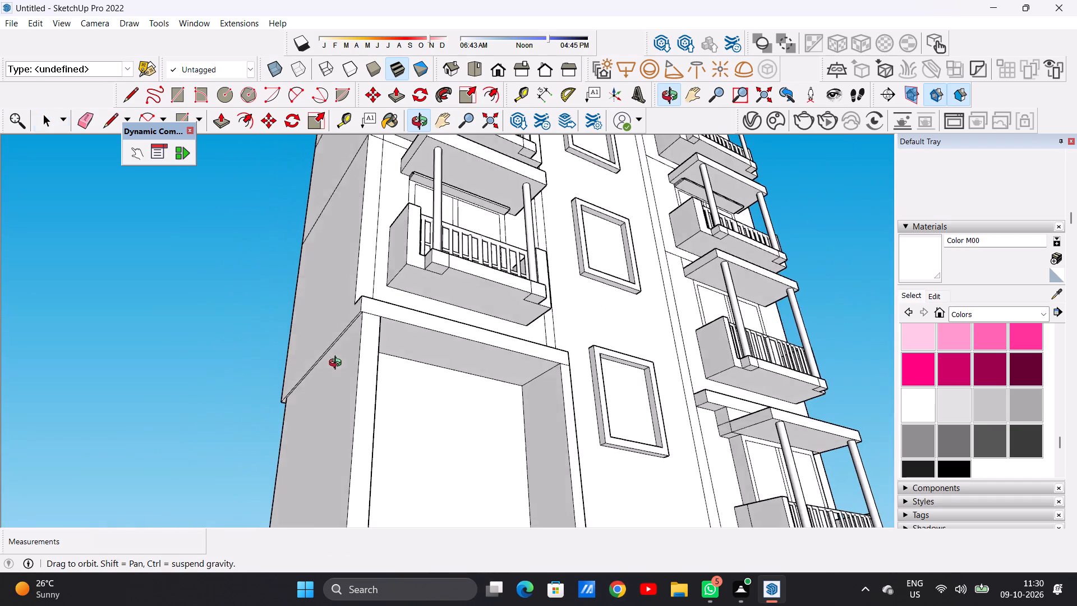
{"action": "middle_click_drag", "start_coordinate": [338, 364], "coordinate": [271, 382]}
{"action": "scroll", "coordinate": [288, 351], "scroll_direction": "up", "scroll_amount": 12}
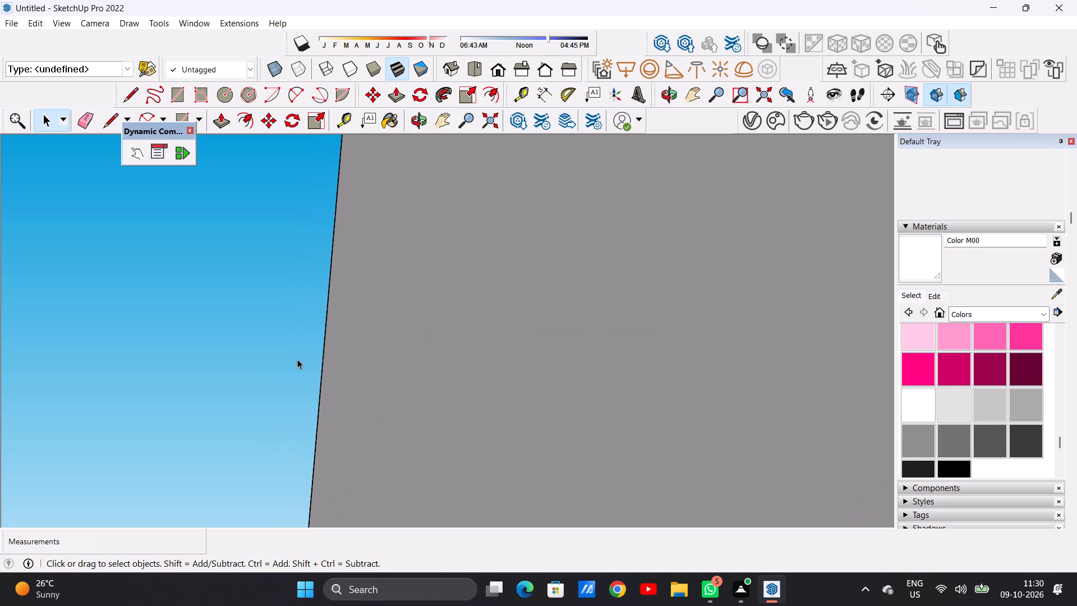
{"action": "scroll", "coordinate": [297, 359], "scroll_direction": "up", "scroll_amount": 1}
{"action": "scroll", "coordinate": [297, 359], "scroll_direction": "down", "scroll_amount": 7}
{"action": "middle_click_drag", "start_coordinate": [306, 369], "coordinate": [317, 347]}
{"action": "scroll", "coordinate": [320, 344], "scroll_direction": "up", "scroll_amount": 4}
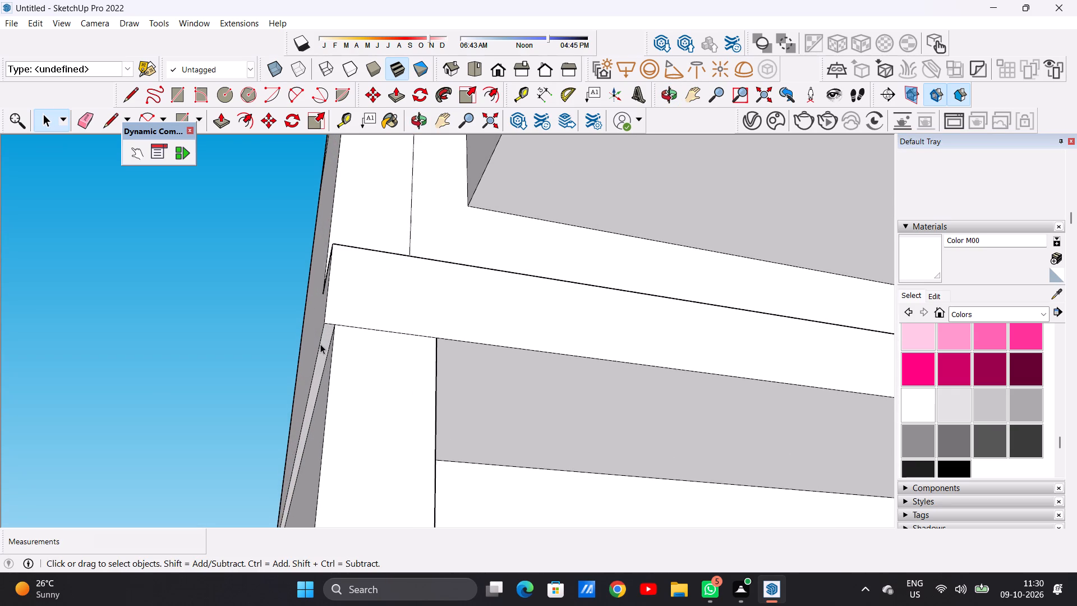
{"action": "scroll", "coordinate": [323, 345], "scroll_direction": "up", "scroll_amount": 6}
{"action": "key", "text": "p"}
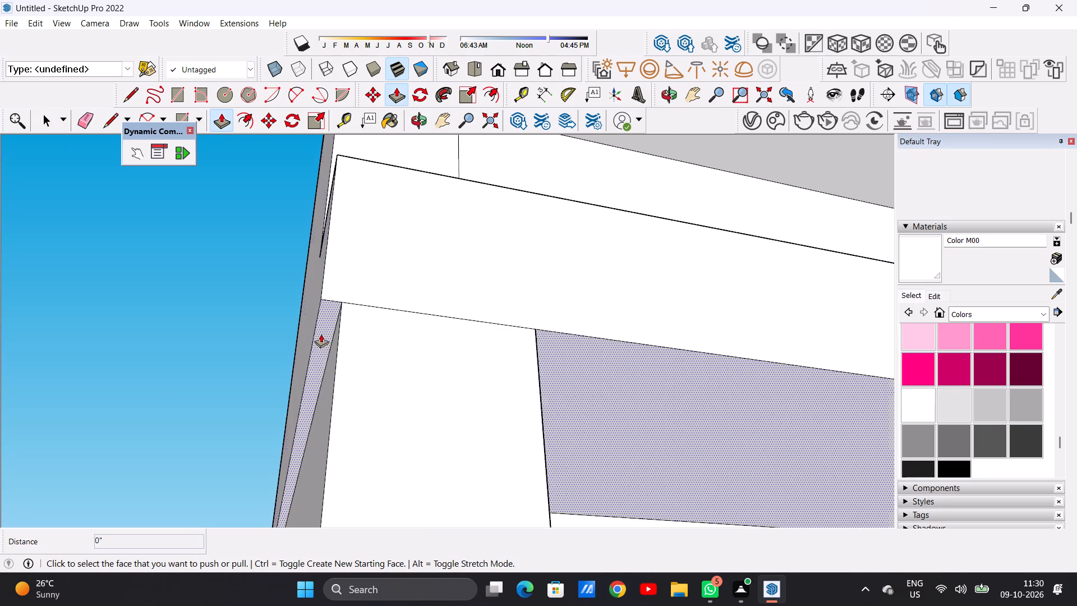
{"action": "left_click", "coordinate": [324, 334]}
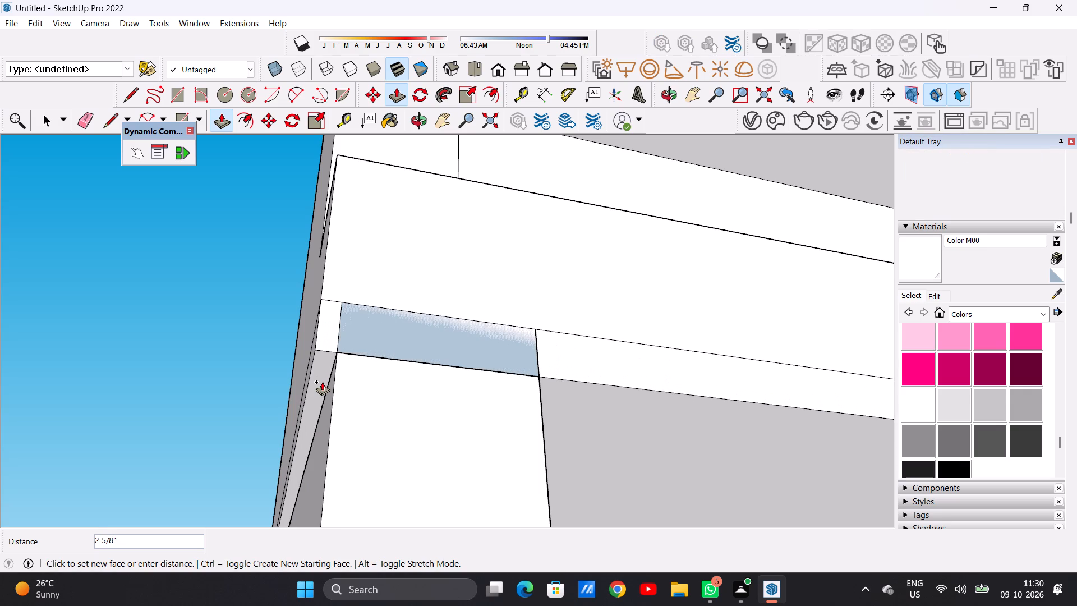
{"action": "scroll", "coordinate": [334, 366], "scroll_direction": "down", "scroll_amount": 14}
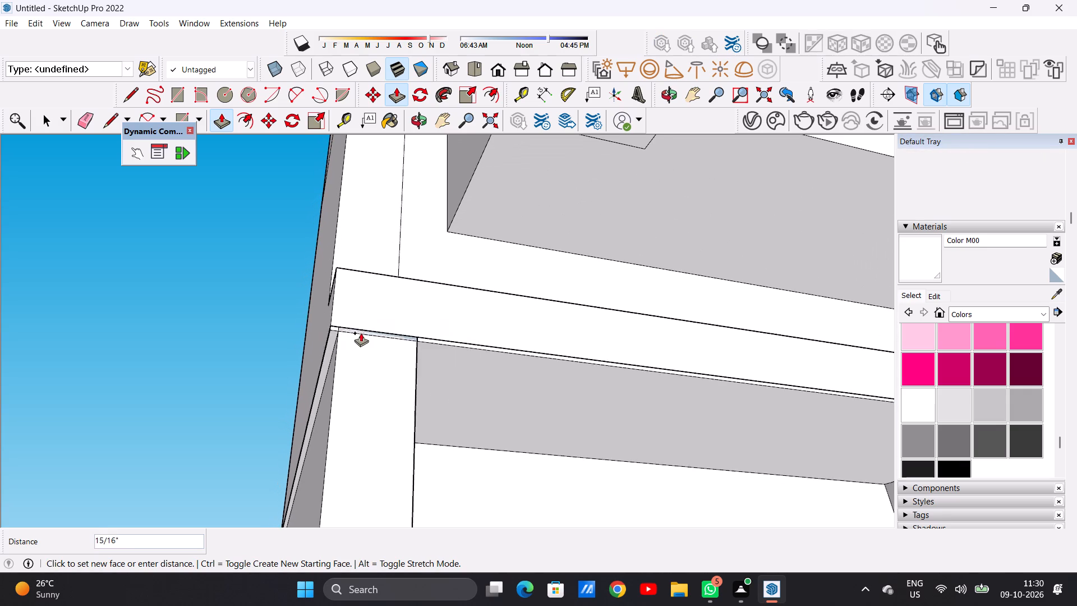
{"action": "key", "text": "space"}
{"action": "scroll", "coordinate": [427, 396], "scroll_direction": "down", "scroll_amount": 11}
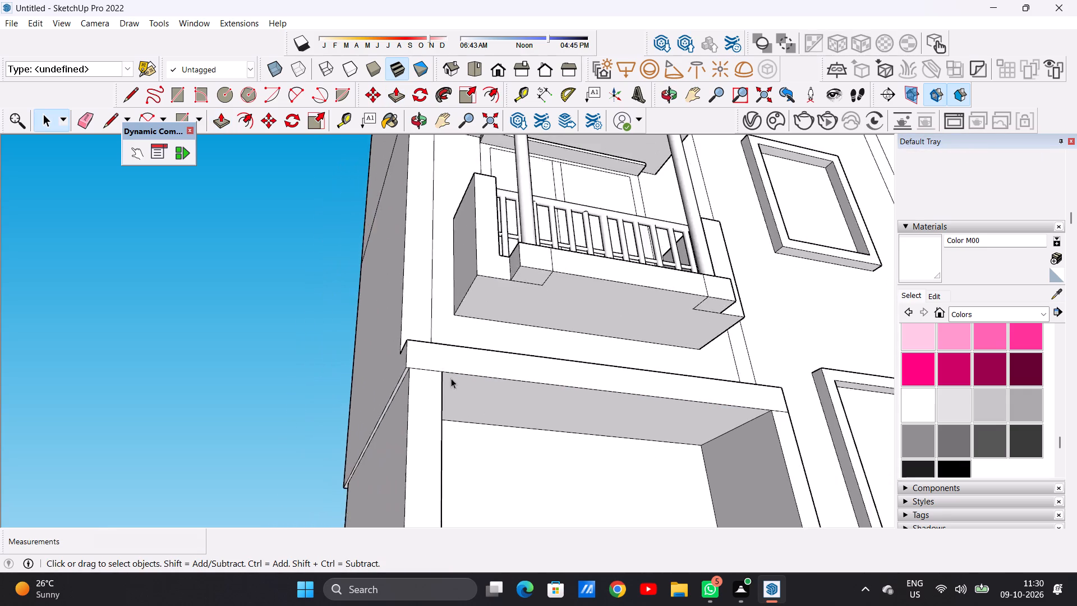
Draw a line about 9 3/4" long across the rear first-floor ledge's underside at the corner where the lower wall steps back.
{"action": "scroll", "coordinate": [451, 378], "scroll_direction": "down", "scroll_amount": 13}
{"action": "middle_click_drag", "start_coordinate": [388, 392], "coordinate": [600, 503]}
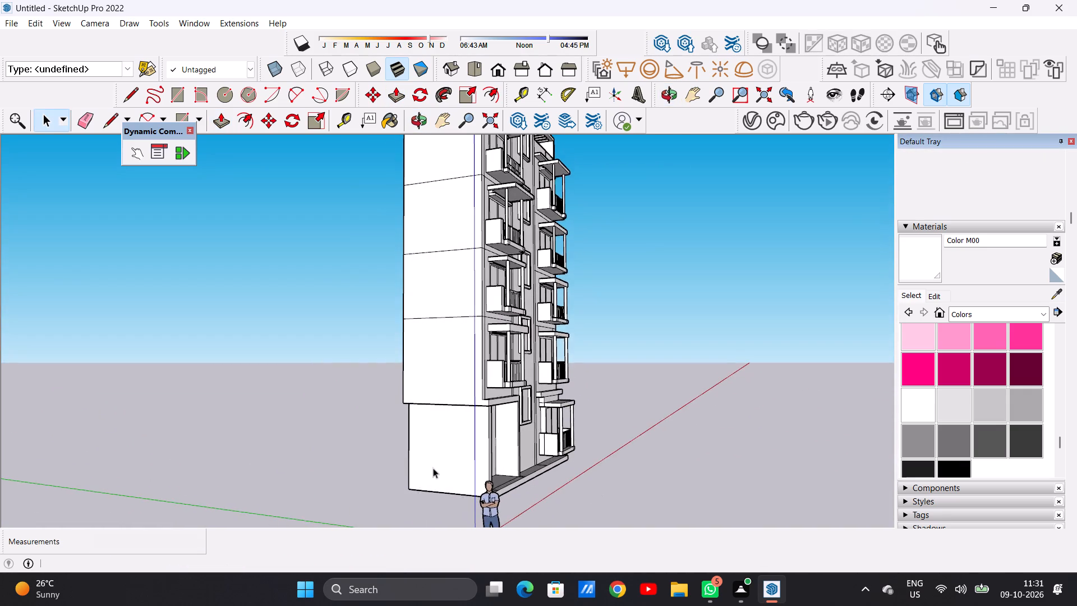
{"action": "middle_click_drag", "start_coordinate": [413, 477], "coordinate": [620, 487]}
{"action": "scroll", "coordinate": [487, 435], "scroll_direction": "up", "scroll_amount": 7}
{"action": "middle_click_drag", "start_coordinate": [454, 432], "coordinate": [487, 391]}
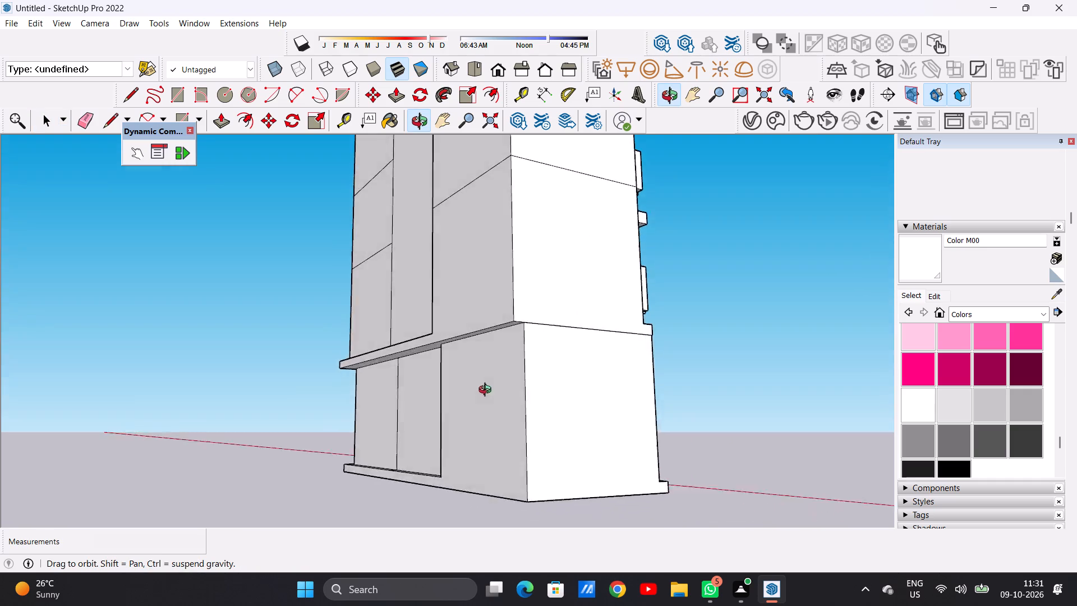
{"action": "middle_click_drag", "start_coordinate": [487, 391], "coordinate": [476, 318]}
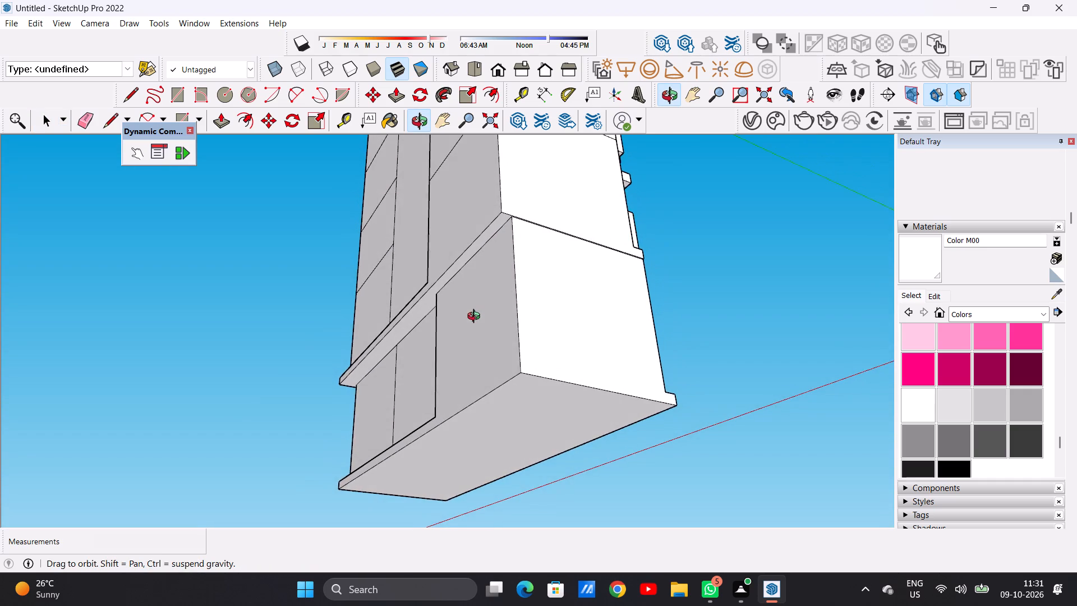
{"action": "middle_click_drag", "start_coordinate": [476, 318], "coordinate": [462, 319]}
{"action": "middle_click_drag", "start_coordinate": [462, 319], "coordinate": [549, 313]}
{"action": "middle_click", "coordinate": [555, 305]}
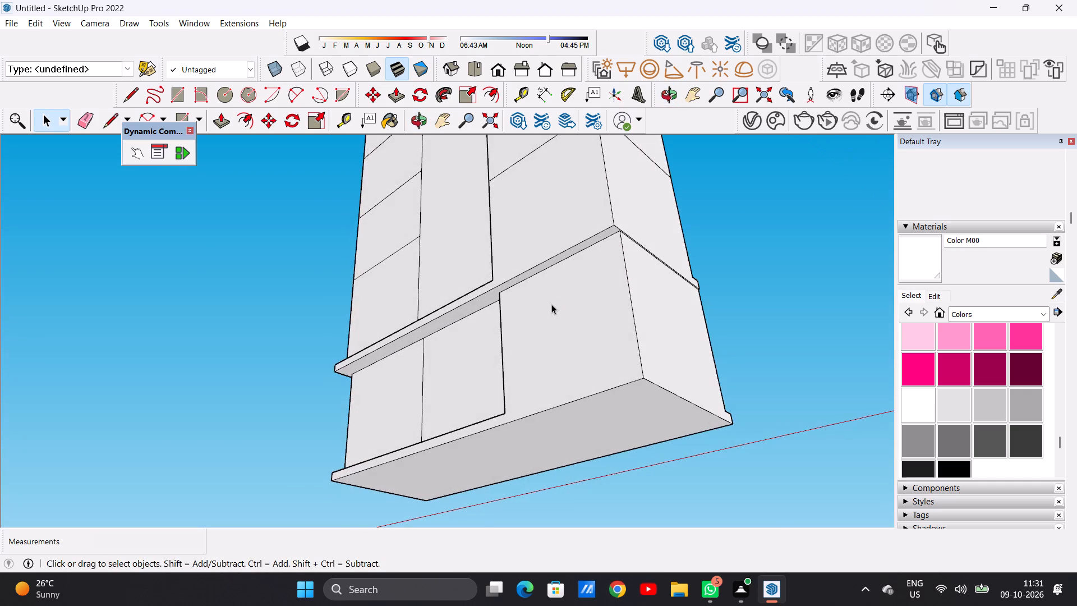
{"action": "scroll", "coordinate": [516, 286], "scroll_direction": "up", "scroll_amount": 2}
{"action": "scroll", "coordinate": [516, 286], "scroll_direction": "down", "scroll_amount": 1}
{"action": "scroll", "coordinate": [516, 286], "scroll_direction": "up", "scroll_amount": 17}
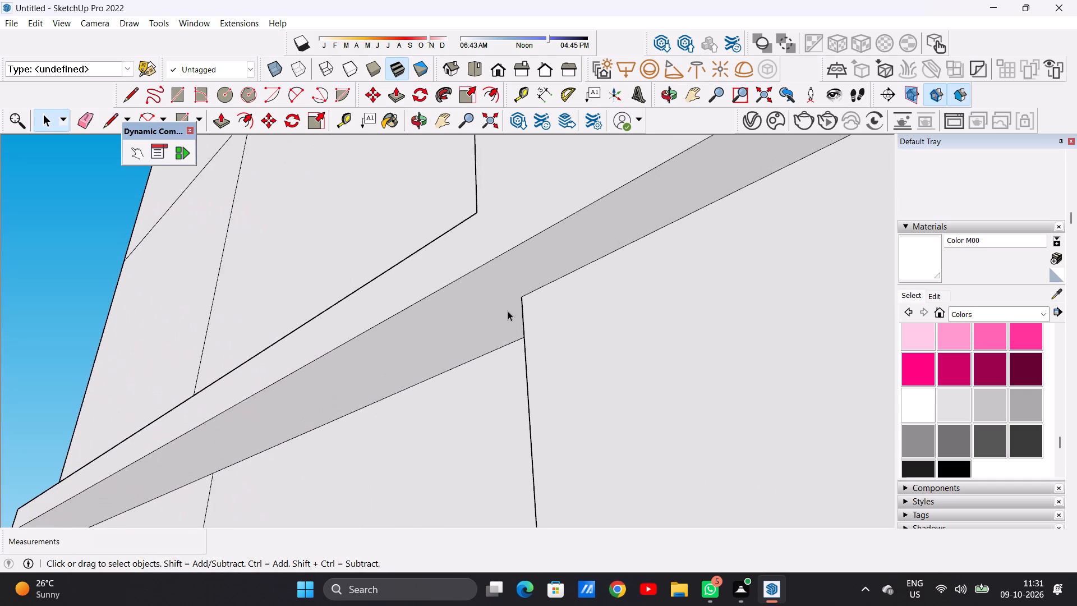
{"action": "key", "text": "l"}
{"action": "scroll", "coordinate": [528, 295], "scroll_direction": "up", "scroll_amount": 5}
{"action": "left_click", "coordinate": [516, 298]}
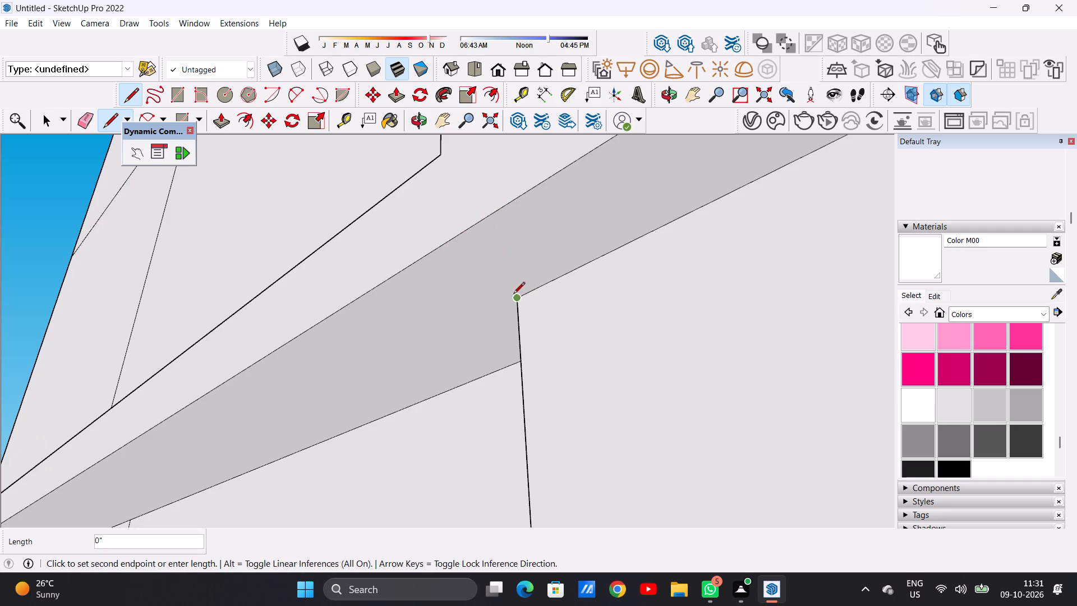
{"action": "left_click", "coordinate": [429, 255]}
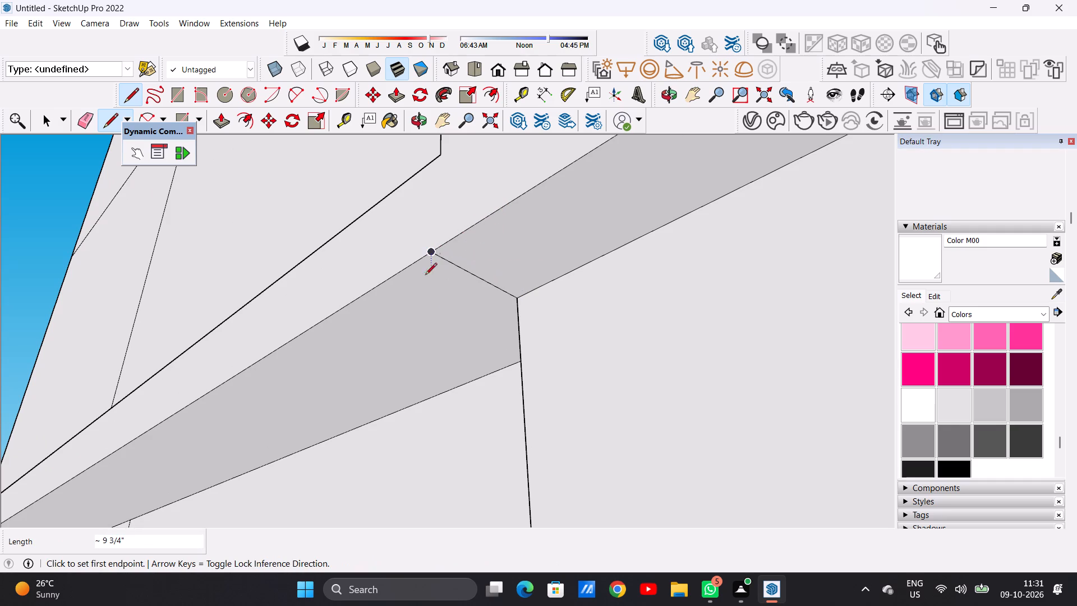
{"action": "scroll", "coordinate": [438, 329], "scroll_direction": "down", "scroll_amount": 19}
{"action": "key", "text": "space"}
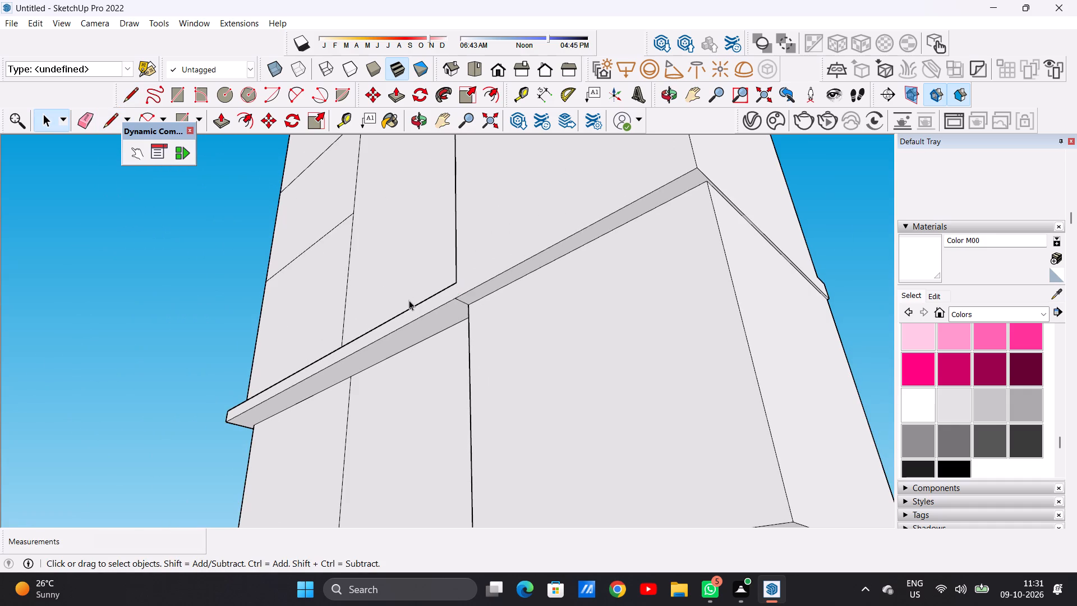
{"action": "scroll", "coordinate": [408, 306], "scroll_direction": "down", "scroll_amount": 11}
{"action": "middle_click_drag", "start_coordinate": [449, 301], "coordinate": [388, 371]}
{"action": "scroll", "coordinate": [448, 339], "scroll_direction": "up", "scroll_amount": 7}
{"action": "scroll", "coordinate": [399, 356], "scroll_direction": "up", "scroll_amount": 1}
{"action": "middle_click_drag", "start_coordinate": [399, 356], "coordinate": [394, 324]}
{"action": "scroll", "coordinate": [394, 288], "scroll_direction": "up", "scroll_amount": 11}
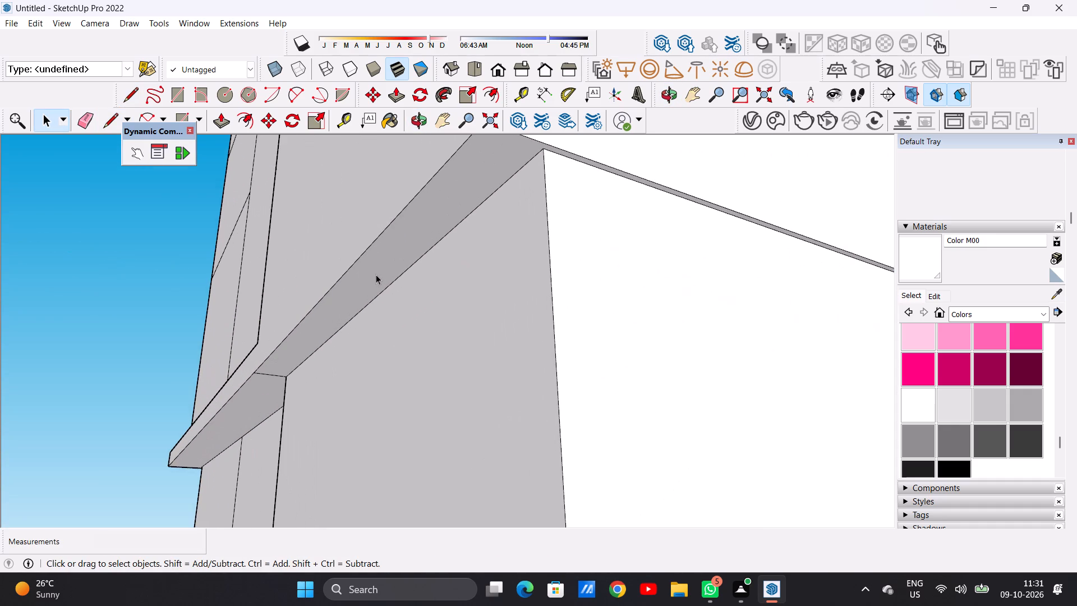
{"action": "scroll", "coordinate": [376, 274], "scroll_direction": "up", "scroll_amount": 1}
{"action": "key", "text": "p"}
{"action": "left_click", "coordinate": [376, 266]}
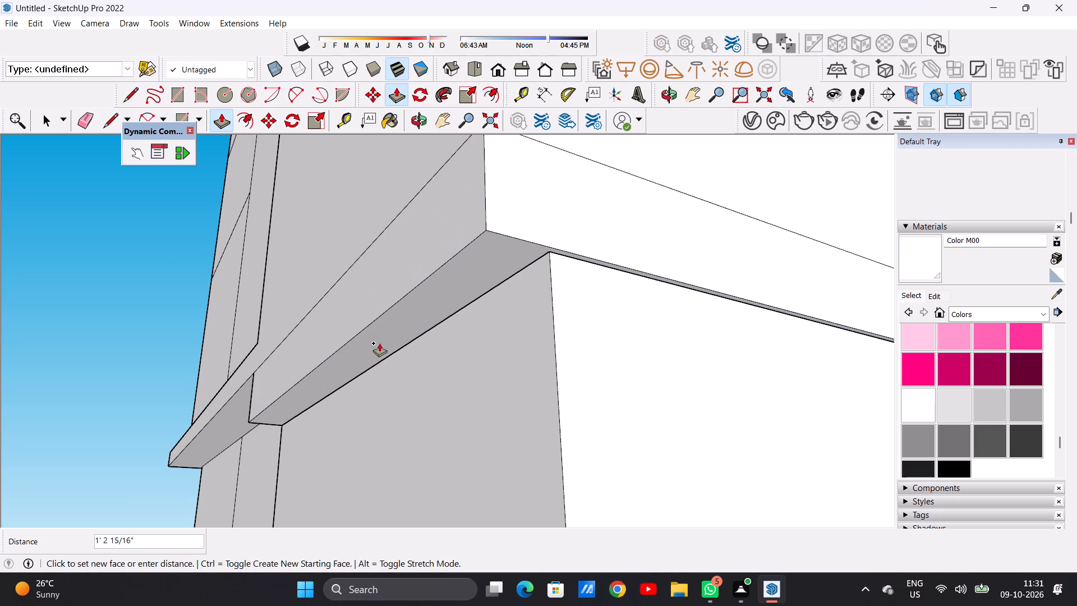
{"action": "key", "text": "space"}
Draw a line about 1" long separating the rear ledge's underside from the side ledge's underside at the building's corner.
{"action": "scroll", "coordinate": [413, 316], "scroll_direction": "down", "scroll_amount": 11}
{"action": "scroll", "coordinate": [456, 300], "scroll_direction": "down", "scroll_amount": 5}
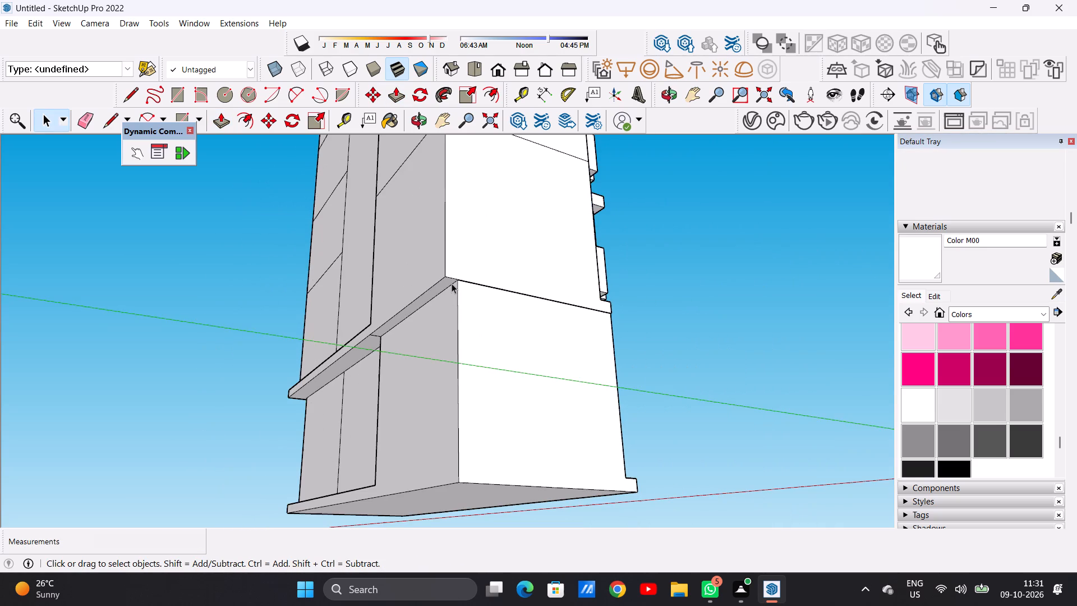
{"action": "middle_click_drag", "start_coordinate": [454, 283], "coordinate": [622, 242]}
{"action": "scroll", "coordinate": [673, 271], "scroll_direction": "up", "scroll_amount": 14}
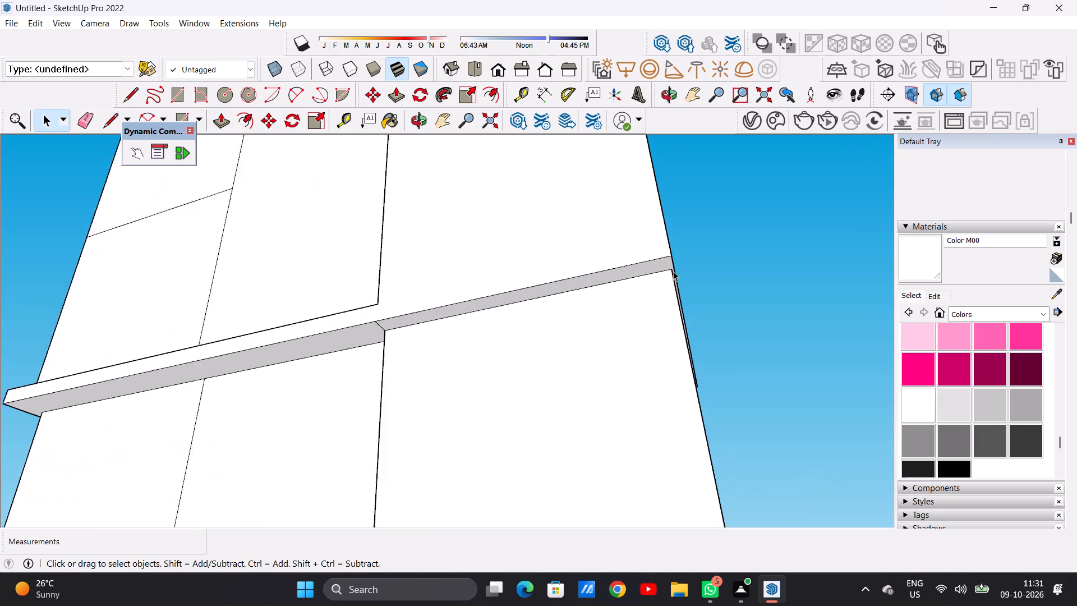
{"action": "scroll", "coordinate": [673, 271], "scroll_direction": "up", "scroll_amount": 8}
{"action": "middle_click_drag", "start_coordinate": [670, 270], "coordinate": [558, 299]}
{"action": "scroll", "coordinate": [568, 276], "scroll_direction": "up", "scroll_amount": 16}
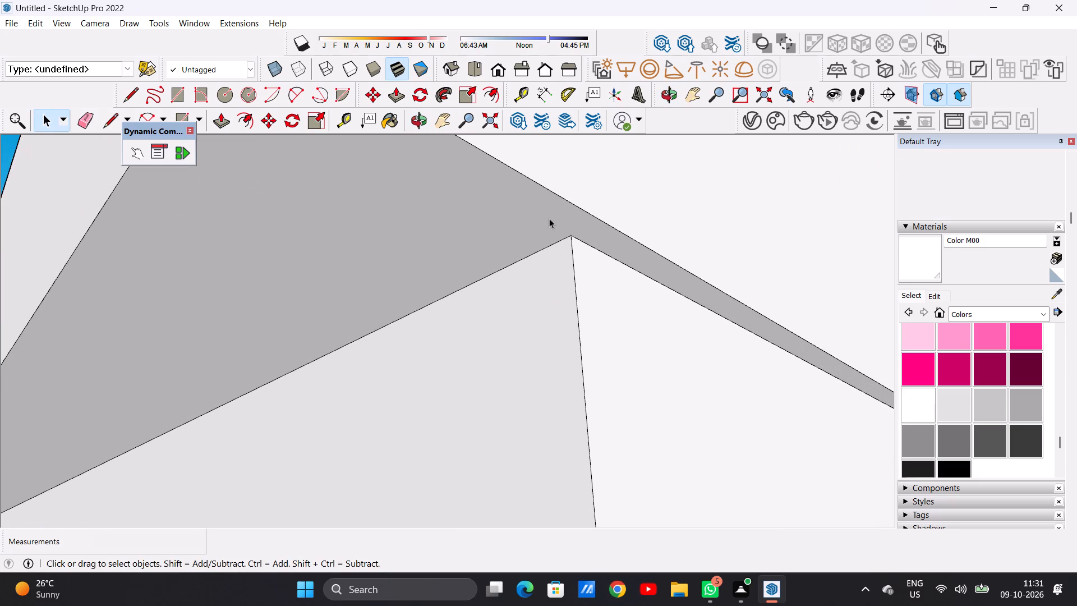
{"action": "key", "text": "l"}
{"action": "left_click", "coordinate": [569, 235]}
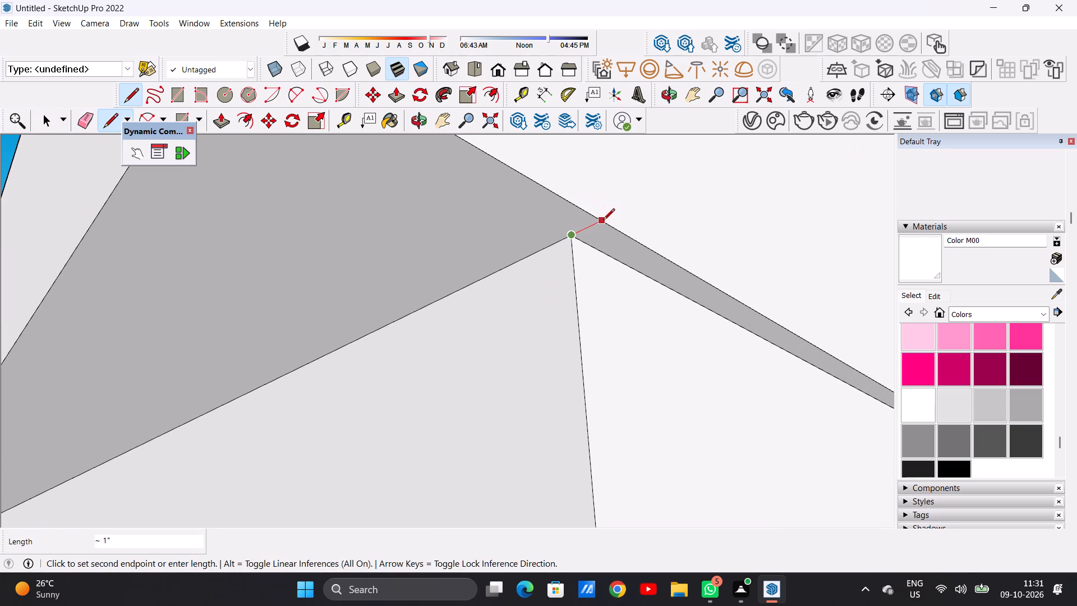
{"action": "left_click", "coordinate": [602, 220]}
{"action": "key", "text": "space"}
Extend the separated rear ledge underside down 10' 9" with Push/Pull to meet the bottom of the building base.
{"action": "scroll", "coordinate": [525, 320], "scroll_direction": "down", "scroll_amount": 8}
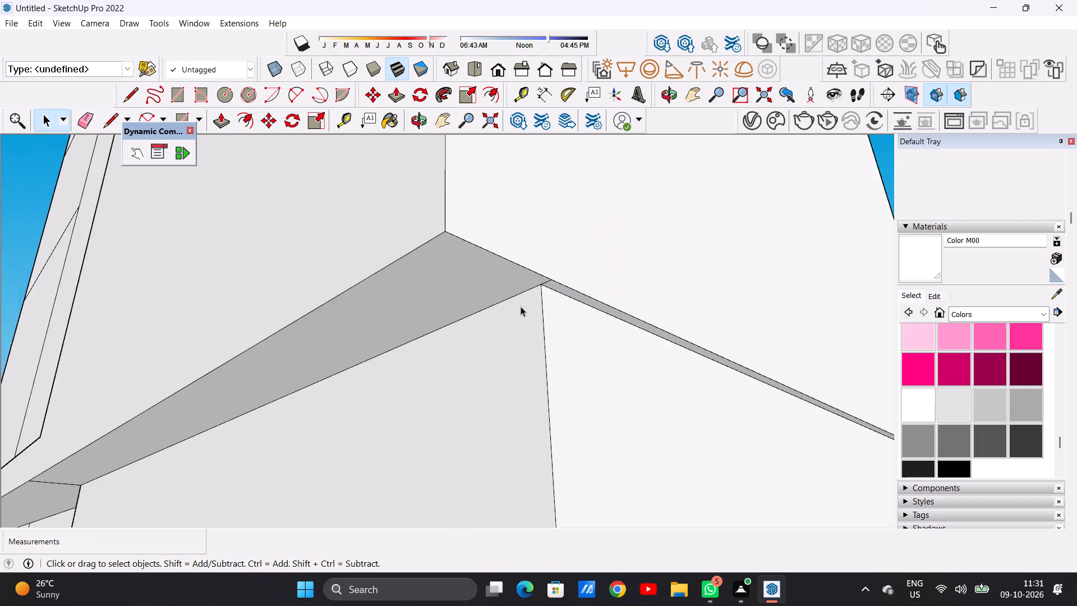
{"action": "scroll", "coordinate": [521, 306], "scroll_direction": "down", "scroll_amount": 4}
{"action": "middle_click_drag", "start_coordinate": [501, 302], "coordinate": [426, 342]}
{"action": "key", "text": "p"}
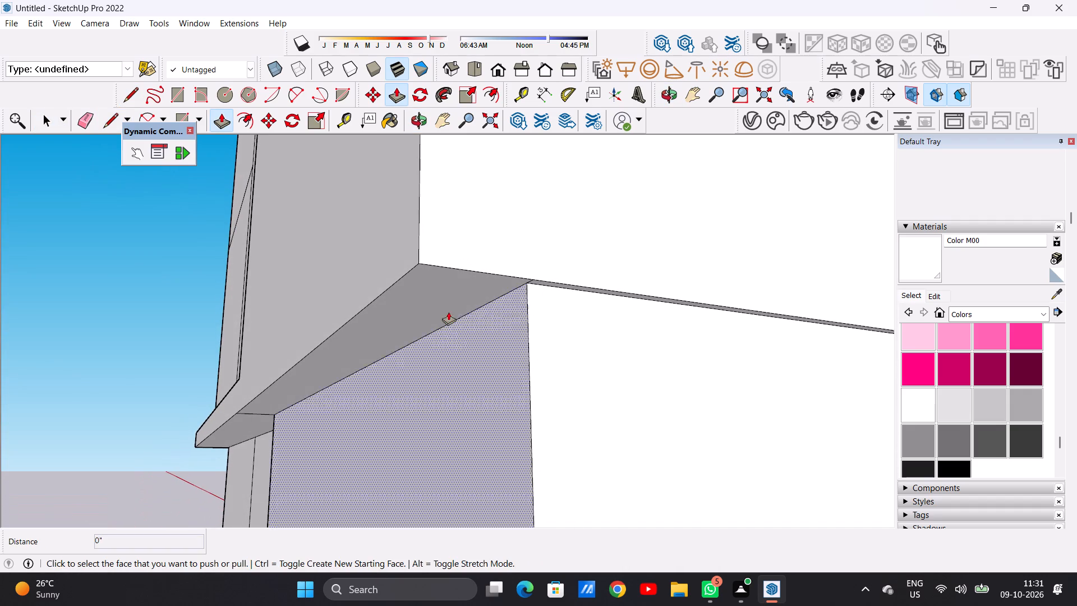
{"action": "left_click", "coordinate": [439, 281]}
{"action": "scroll", "coordinate": [436, 332], "scroll_direction": "down", "scroll_amount": 14}
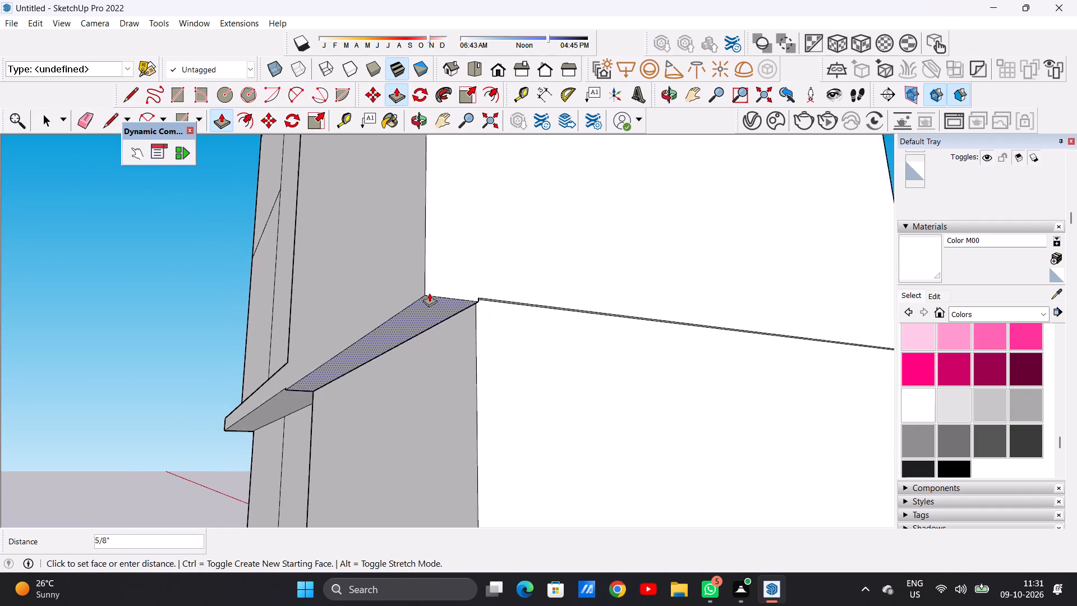
{"action": "scroll", "coordinate": [429, 293], "scroll_direction": "down", "scroll_amount": 19}
{"action": "scroll", "coordinate": [439, 356], "scroll_direction": "down", "scroll_amount": 11}
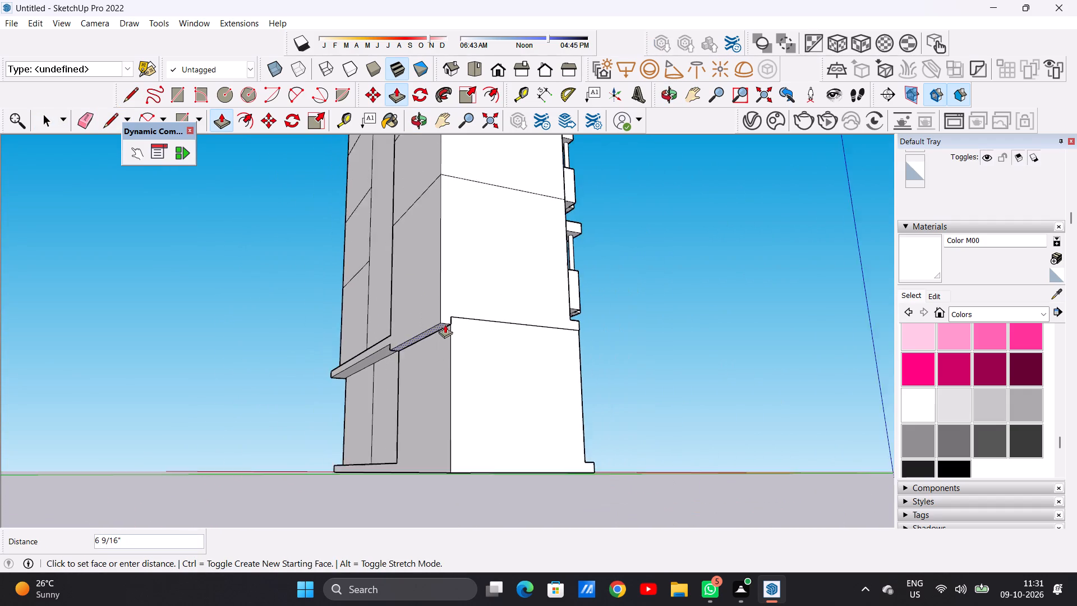
{"action": "scroll", "coordinate": [445, 324], "scroll_direction": "down", "scroll_amount": 4}
{"action": "scroll", "coordinate": [452, 416], "scroll_direction": "up", "scroll_amount": 6}
{"action": "middle_click_drag", "start_coordinate": [441, 444], "coordinate": [432, 502]}
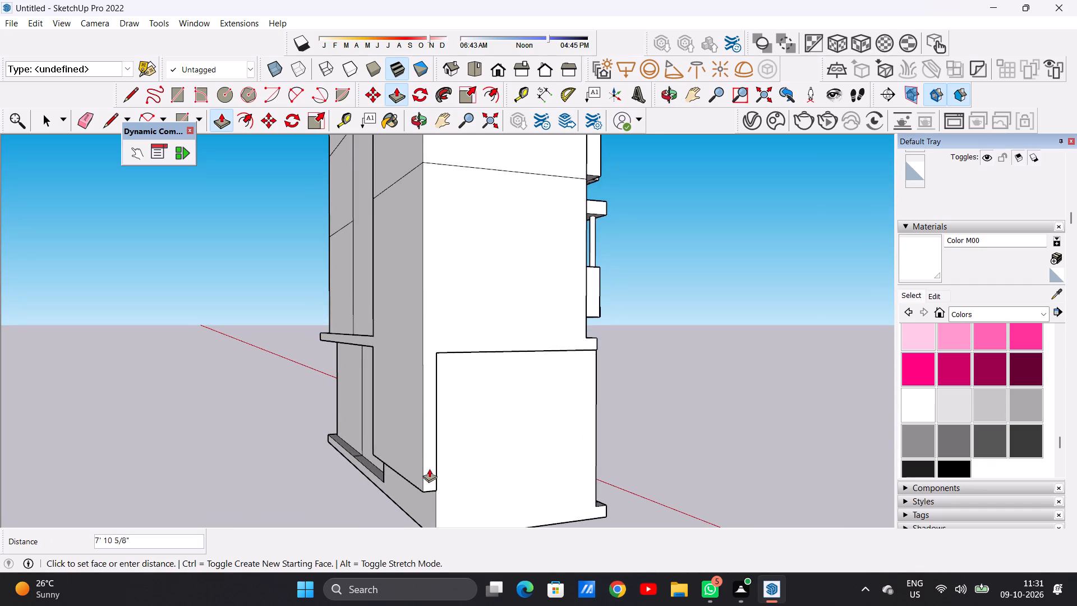
{"action": "scroll", "coordinate": [434, 450], "scroll_direction": "down", "scroll_amount": 11}
{"action": "scroll", "coordinate": [440, 494], "scroll_direction": "up", "scroll_amount": 17}
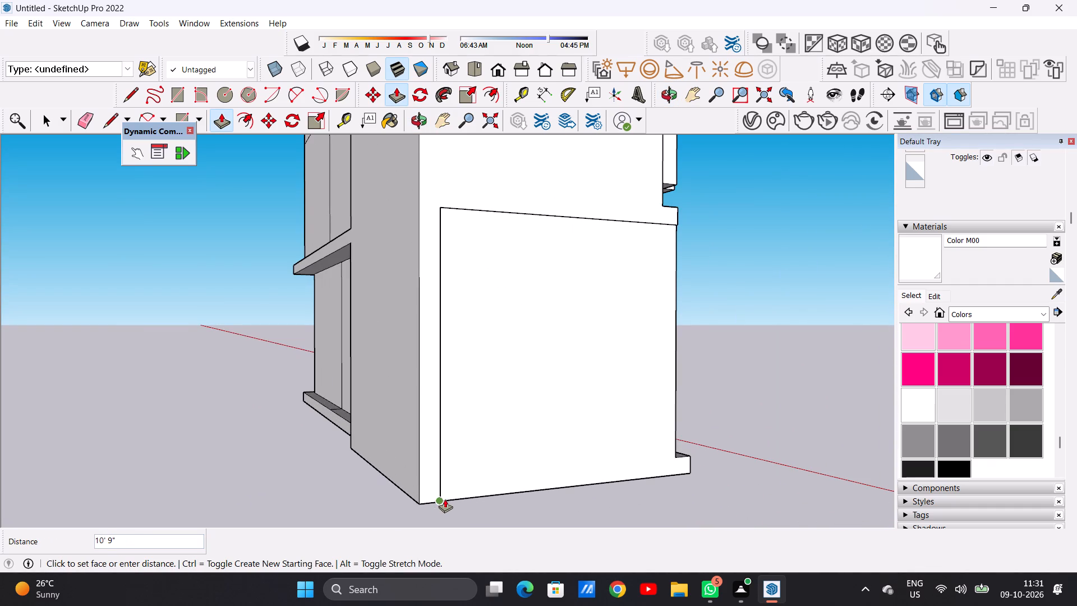
{"action": "left_click", "coordinate": [445, 502]}
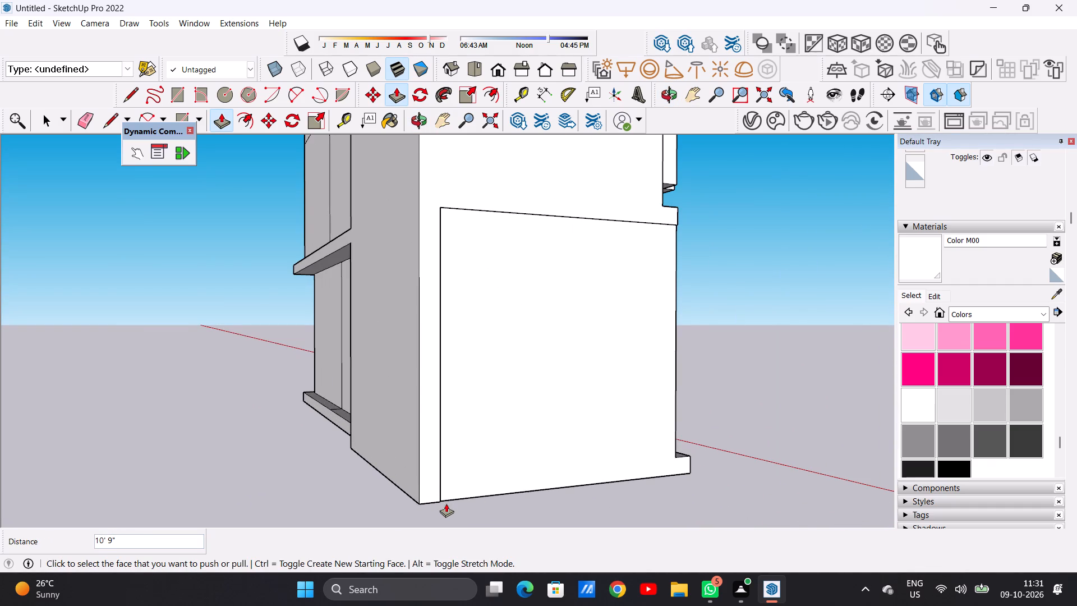
{"action": "key", "text": "space"}
Examine the base of the extended rear wall strip at the plain side wall's corner, from below and close up.
{"action": "middle_click_drag", "start_coordinate": [419, 506], "coordinate": [447, 419]}
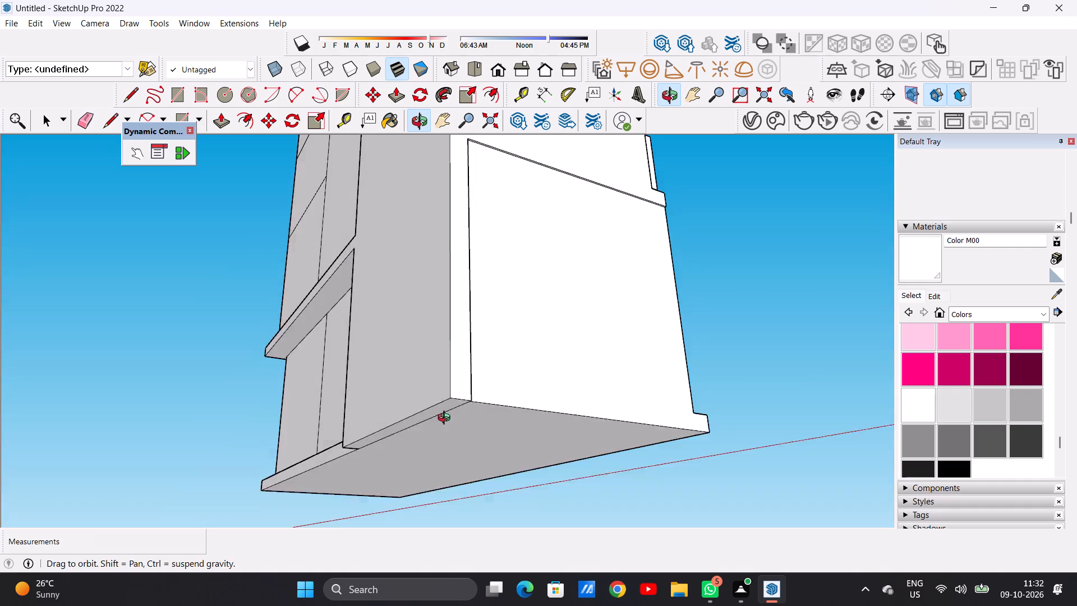
{"action": "middle_click_drag", "start_coordinate": [447, 419], "coordinate": [332, 446]}
{"action": "scroll", "coordinate": [338, 425], "scroll_direction": "up", "scroll_amount": 15}
{"action": "scroll", "coordinate": [386, 443], "scroll_direction": "down", "scroll_amount": 3}
{"action": "scroll", "coordinate": [412, 437], "scroll_direction": "up", "scroll_amount": 1}
{"action": "scroll", "coordinate": [429, 434], "scroll_direction": "down", "scroll_amount": 4}
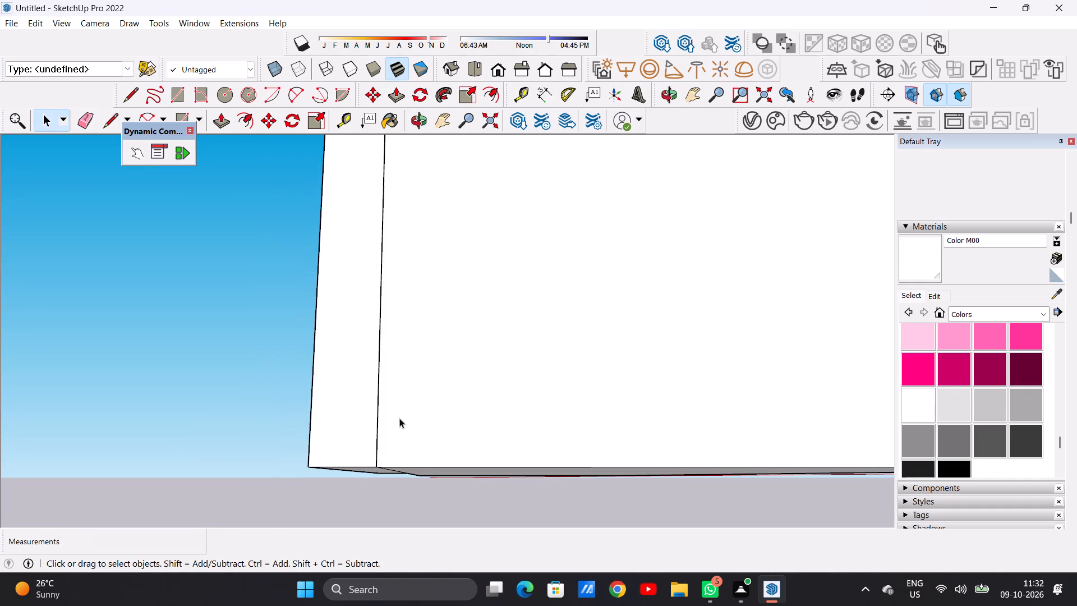
{"action": "middle_click_drag", "start_coordinate": [388, 412], "coordinate": [151, 445]}
{"action": "scroll", "coordinate": [155, 446], "scroll_direction": "up", "scroll_amount": 1}
{"action": "scroll", "coordinate": [436, 437], "scroll_direction": "down", "scroll_amount": 8}
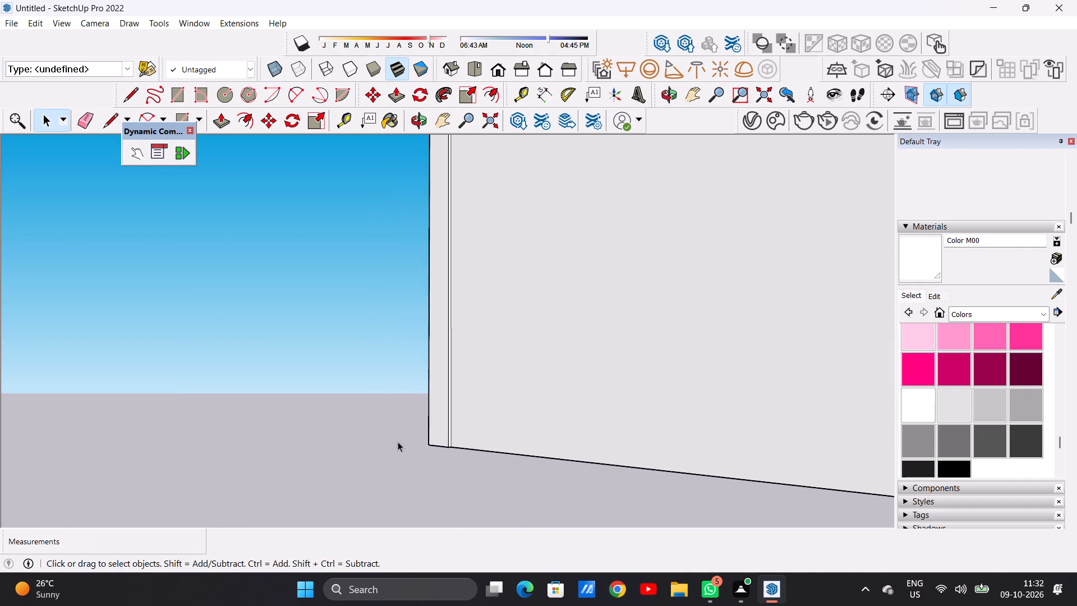
{"action": "scroll", "coordinate": [398, 442], "scroll_direction": "down", "scroll_amount": 19}
Examine the front elevation and the plain side wall beside the ground-floor opening, including its ledge and rear edge.
{"action": "middle_click_drag", "start_coordinate": [563, 424], "coordinate": [371, 414]}
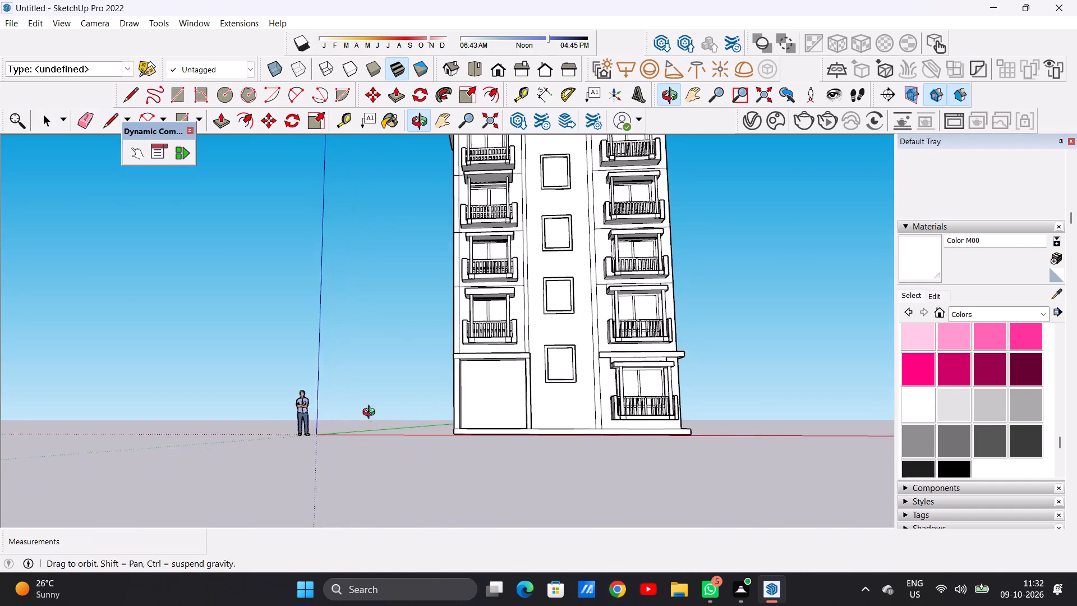
{"action": "middle_click_drag", "start_coordinate": [371, 414], "coordinate": [348, 414]}
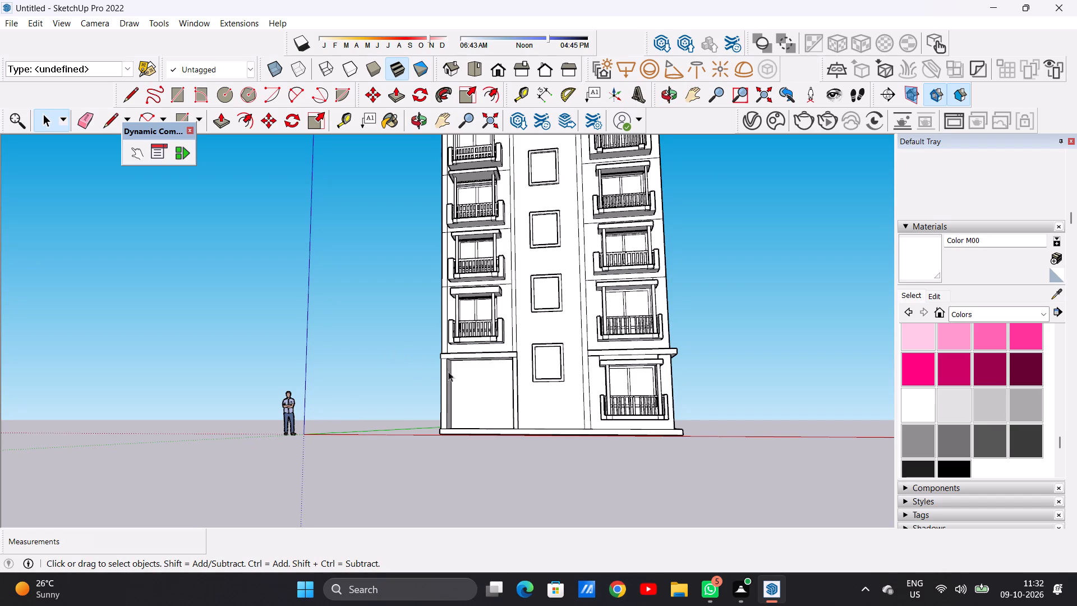
{"action": "middle_click_drag", "start_coordinate": [421, 379], "coordinate": [583, 388]}
{"action": "scroll", "coordinate": [420, 391], "scroll_direction": "up", "scroll_amount": 7}
{"action": "scroll", "coordinate": [406, 386], "scroll_direction": "down", "scroll_amount": 1}
{"action": "scroll", "coordinate": [406, 386], "scroll_direction": "up", "scroll_amount": 5}
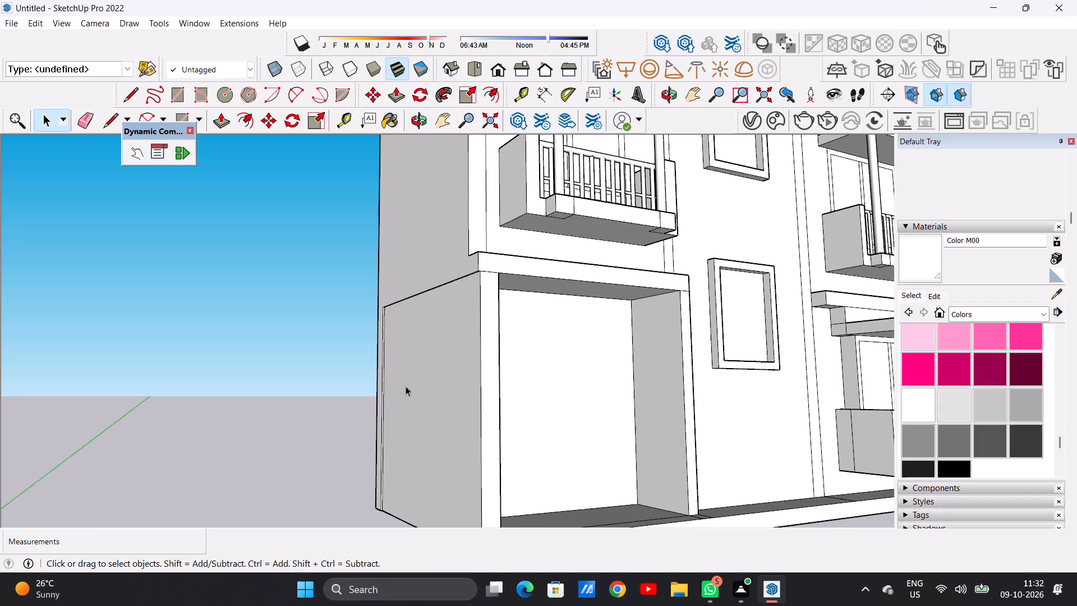
{"action": "scroll", "coordinate": [419, 299], "scroll_direction": "up", "scroll_amount": 7}
{"action": "scroll", "coordinate": [351, 345], "scroll_direction": "down", "scroll_amount": 8}
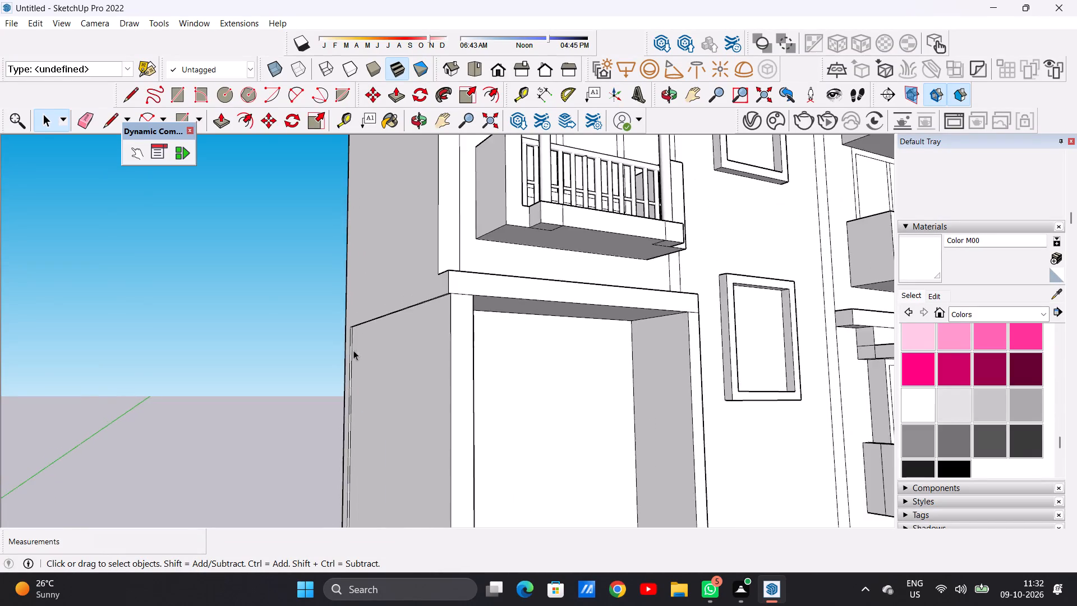
{"action": "scroll", "coordinate": [353, 350], "scroll_direction": "down", "scroll_amount": 11}
Examine the rear elevation from above and below, including where the extended ground-floor wall meets the ledge and base.
{"action": "middle_click_drag", "start_coordinate": [579, 369], "coordinate": [358, 393]}
{"action": "middle_click_drag", "start_coordinate": [657, 399], "coordinate": [592, 406]}
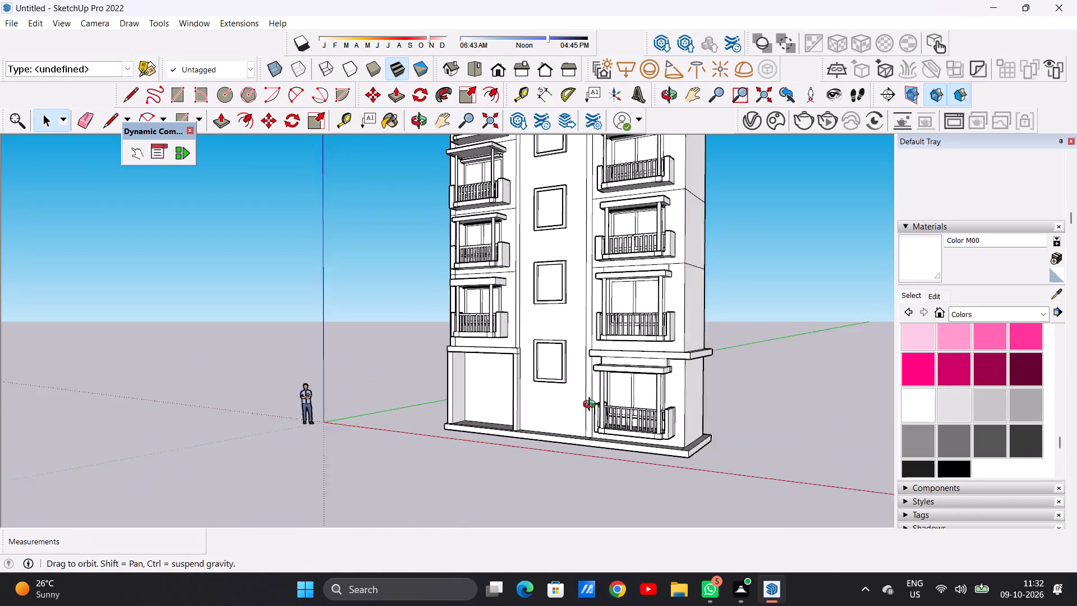
{"action": "middle_click_drag", "start_coordinate": [592, 406], "coordinate": [225, 397]}
{"action": "scroll", "coordinate": [415, 388], "scroll_direction": "up", "scroll_amount": 4}
{"action": "scroll", "coordinate": [554, 377], "scroll_direction": "down", "scroll_amount": 2}
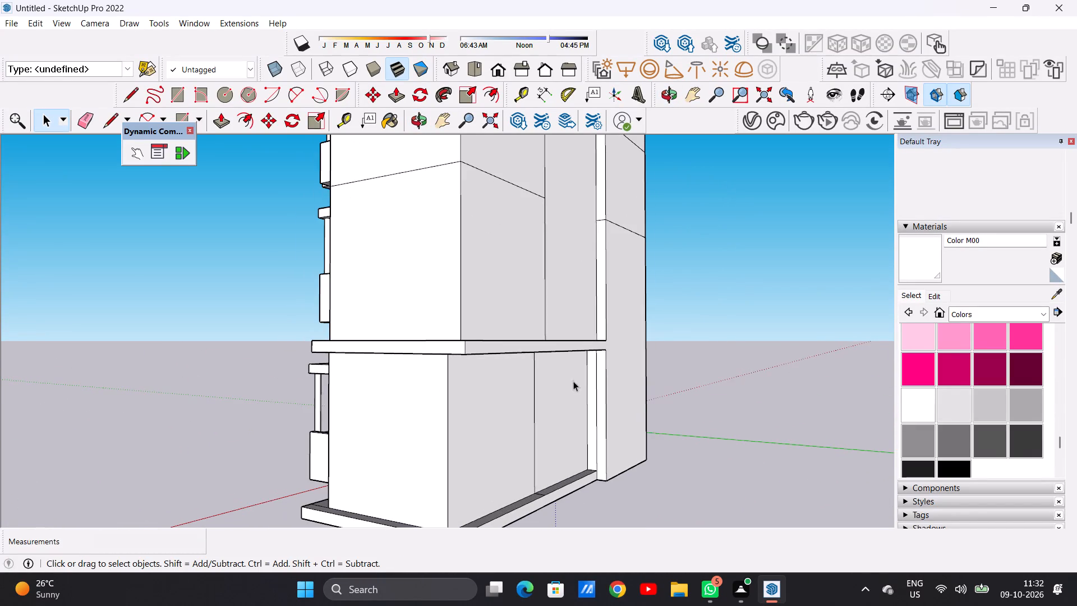
{"action": "middle_click_drag", "start_coordinate": [560, 416], "coordinate": [183, 315]}
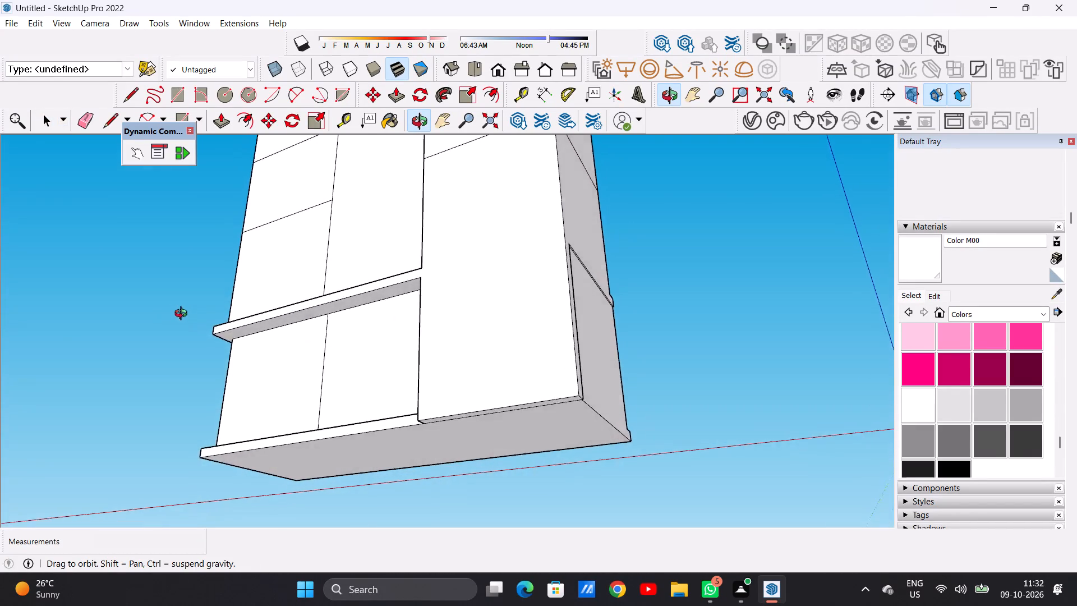
{"action": "middle_click_drag", "start_coordinate": [183, 315], "coordinate": [510, 556]}
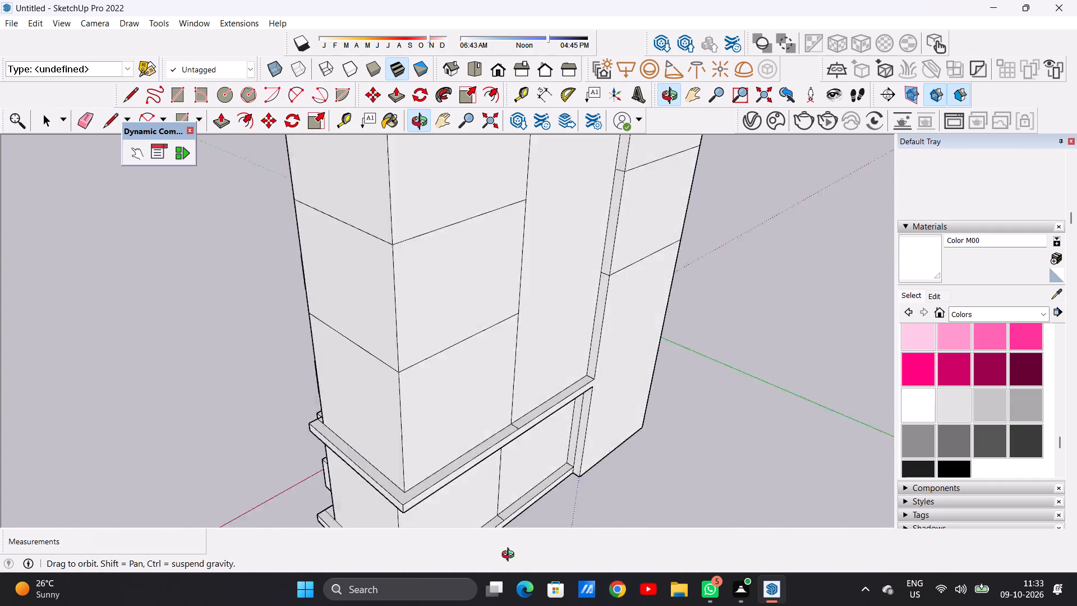
{"action": "middle_click_drag", "start_coordinate": [510, 556], "coordinate": [228, 374]}
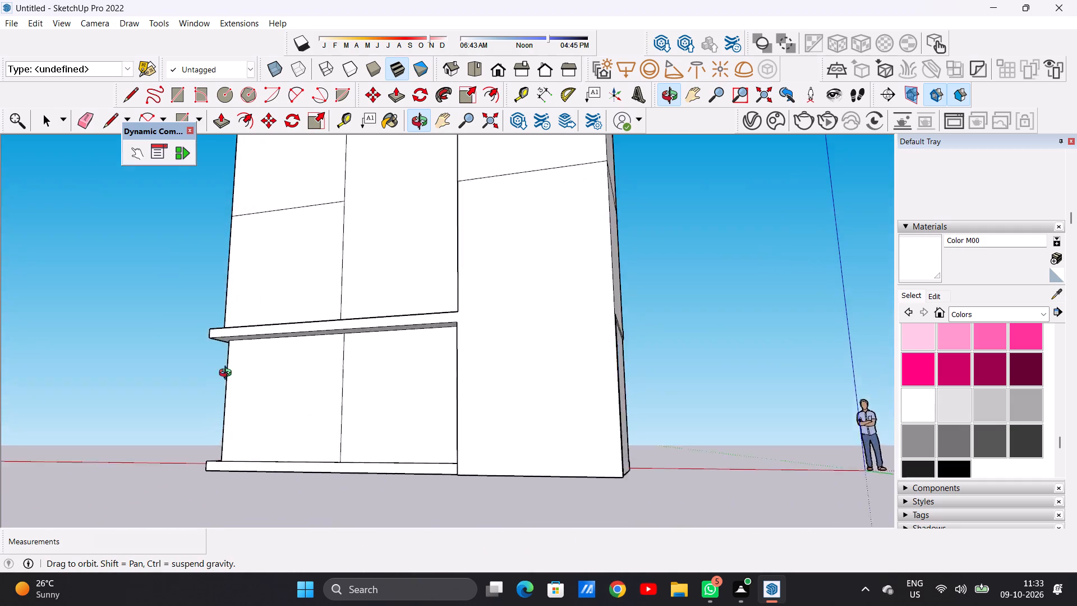
{"action": "middle_click_drag", "start_coordinate": [228, 374], "coordinate": [492, 304]}
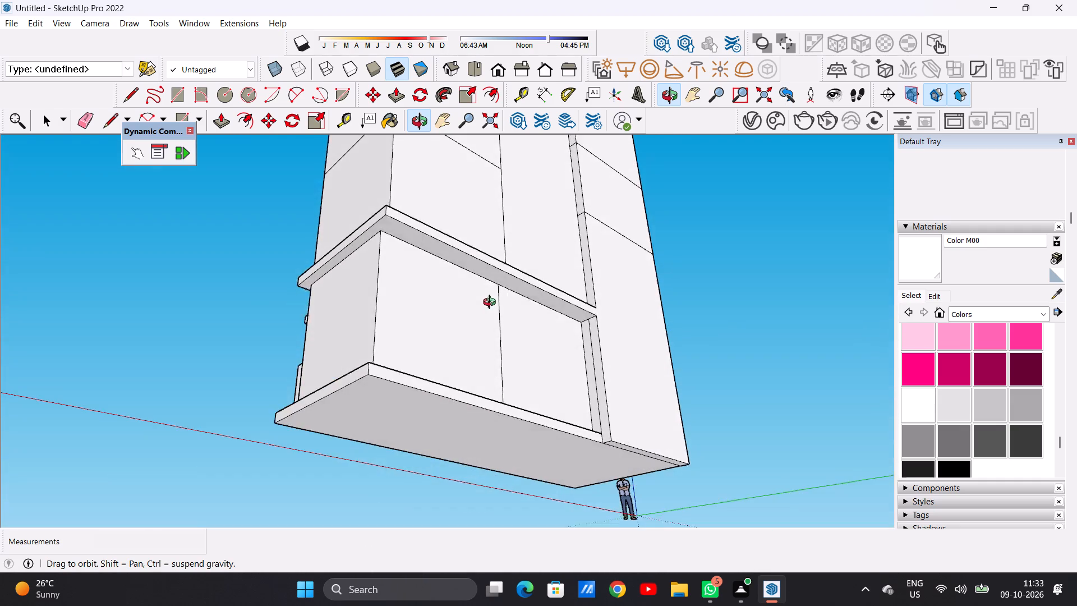
{"action": "middle_click_drag", "start_coordinate": [492, 304], "coordinate": [458, 393]}
{"action": "scroll", "coordinate": [464, 480], "scroll_direction": "down", "scroll_amount": 7}
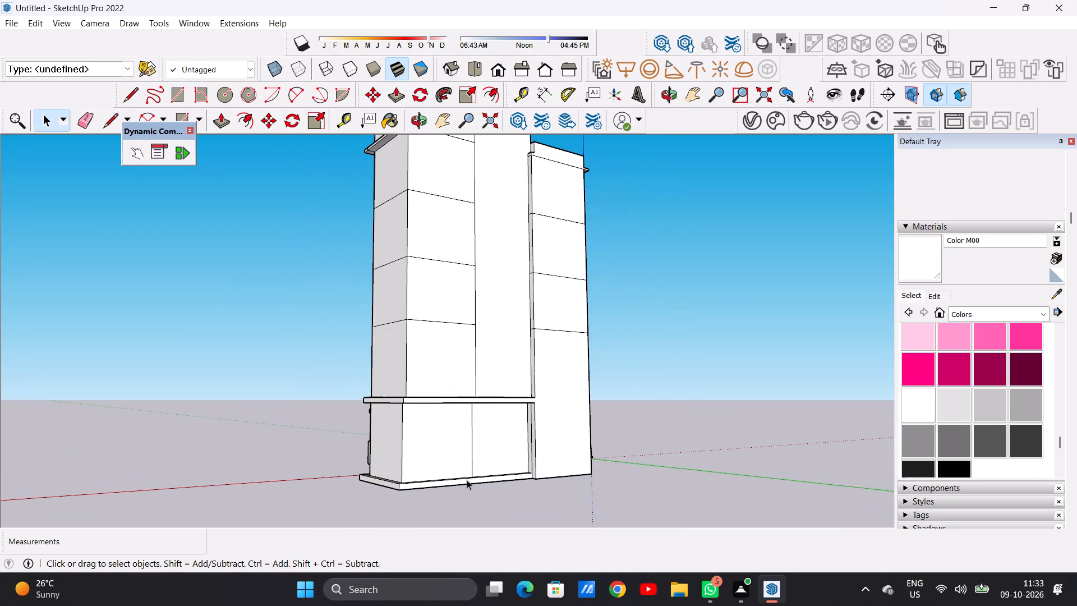
Examine the building from all around, including the underside of the ledge above the ground floor at the rear corner.
{"action": "scroll", "coordinate": [467, 480], "scroll_direction": "down", "scroll_amount": 9}
{"action": "middle_click_drag", "start_coordinate": [431, 419], "coordinate": [751, 434]}
{"action": "middle_click_drag", "start_coordinate": [416, 442], "coordinate": [533, 442]}
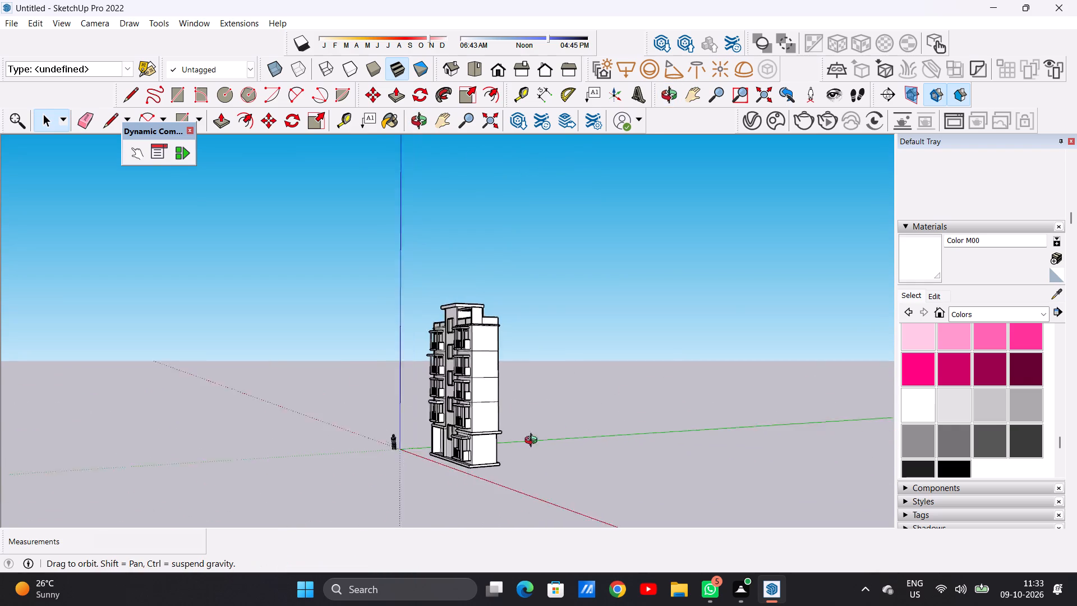
{"action": "middle_click_drag", "start_coordinate": [533, 442], "coordinate": [618, 410]}
{"action": "middle_click_drag", "start_coordinate": [522, 410], "coordinate": [420, 415]}
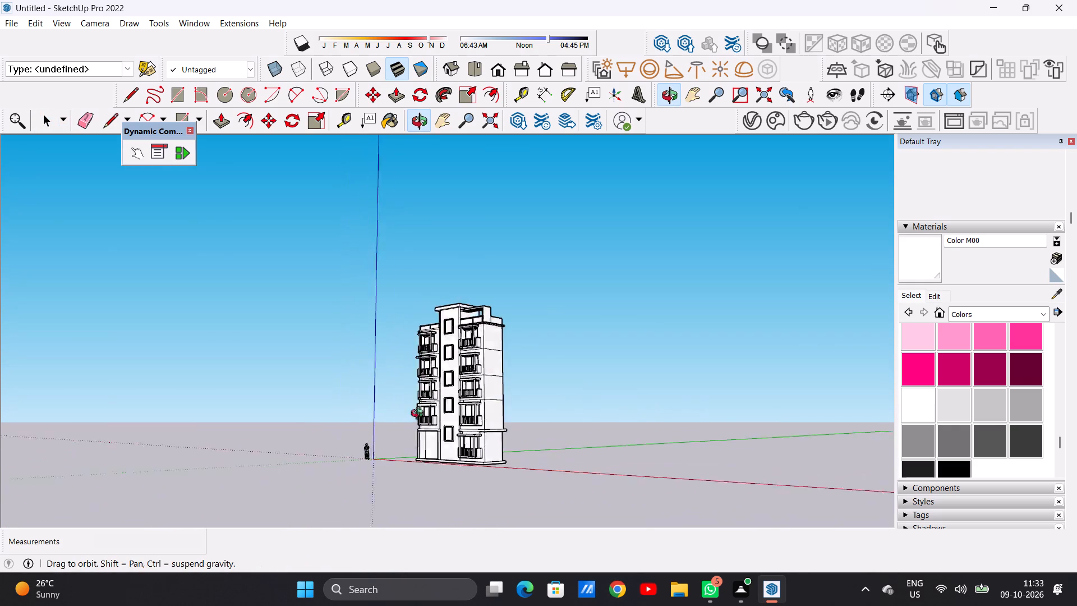
{"action": "middle_click_drag", "start_coordinate": [420, 415], "coordinate": [310, 415]}
{"action": "middle_click_drag", "start_coordinate": [610, 460], "coordinate": [402, 452]}
{"action": "scroll", "coordinate": [451, 424], "scroll_direction": "up", "scroll_amount": 9}
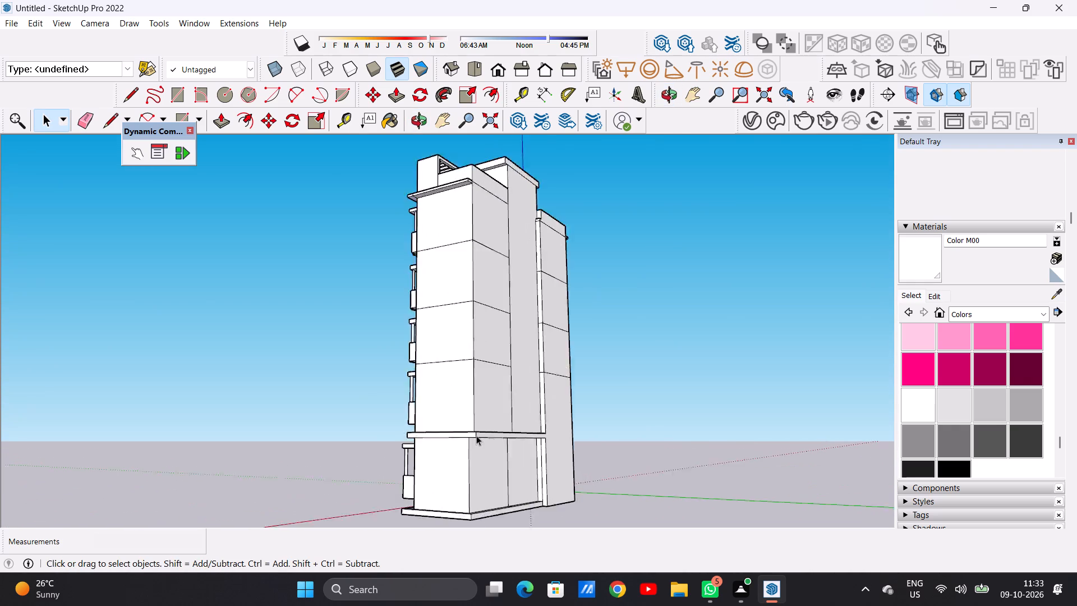
{"action": "scroll", "coordinate": [476, 435], "scroll_direction": "down", "scroll_amount": 1}
{"action": "scroll", "coordinate": [476, 435], "scroll_direction": "up", "scroll_amount": 5}
{"action": "middle_click_drag", "start_coordinate": [472, 470], "coordinate": [355, 355]}
{"action": "scroll", "coordinate": [473, 440], "scroll_direction": "up", "scroll_amount": 1}
{"action": "scroll", "coordinate": [350, 338], "scroll_direction": "up", "scroll_amount": 5}
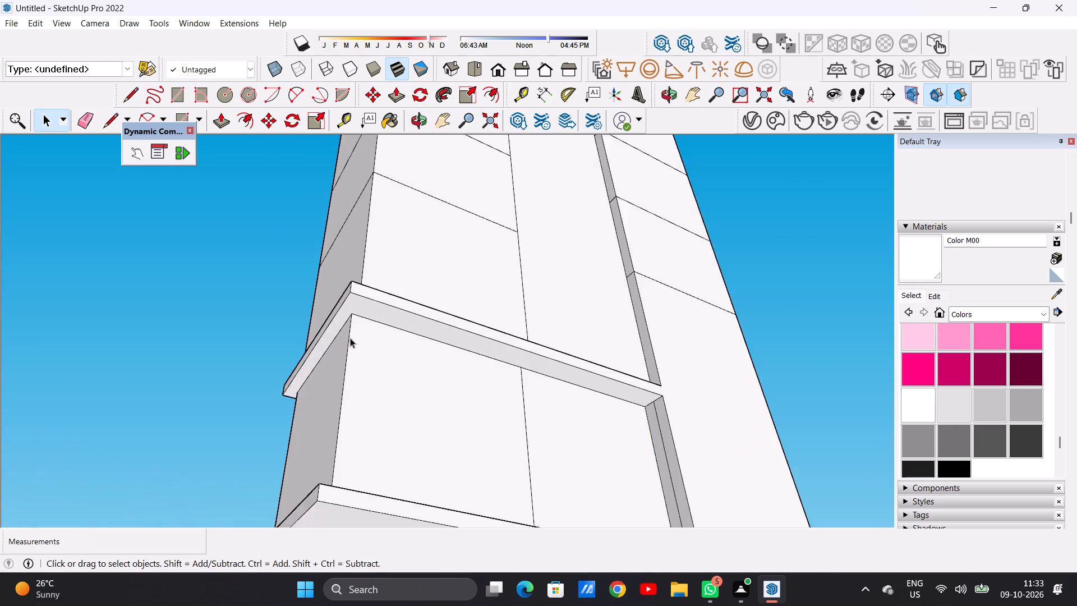
{"action": "scroll", "coordinate": [350, 338], "scroll_direction": "up", "scroll_amount": 1}
{"action": "middle_click_drag", "start_coordinate": [386, 343], "coordinate": [372, 358]}
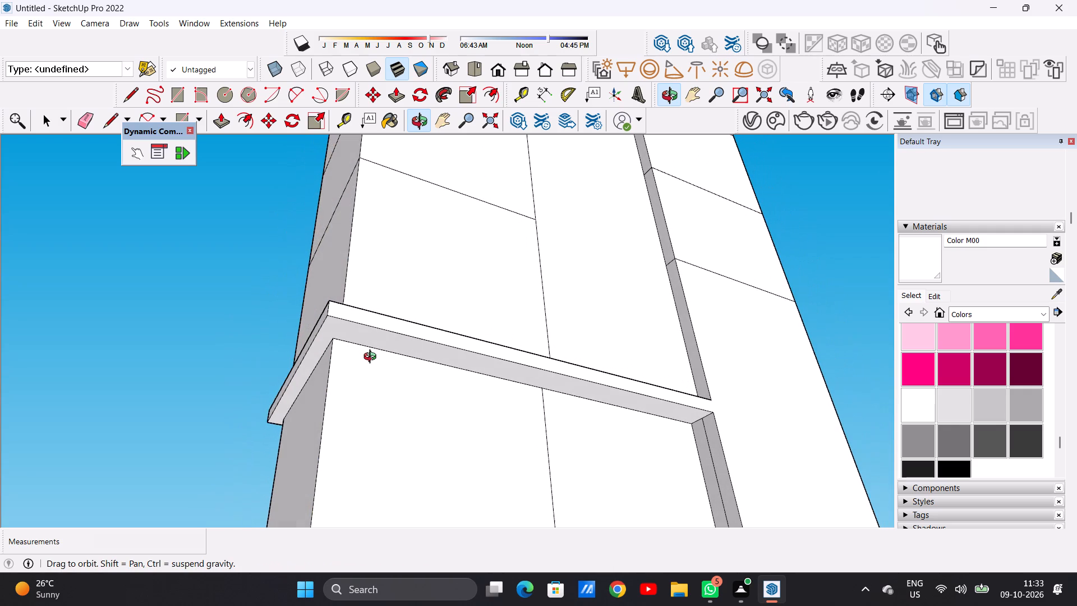
{"action": "middle_click_drag", "start_coordinate": [372, 358], "coordinate": [352, 366]}
{"action": "scroll", "coordinate": [314, 366], "scroll_direction": "up", "scroll_amount": 7}
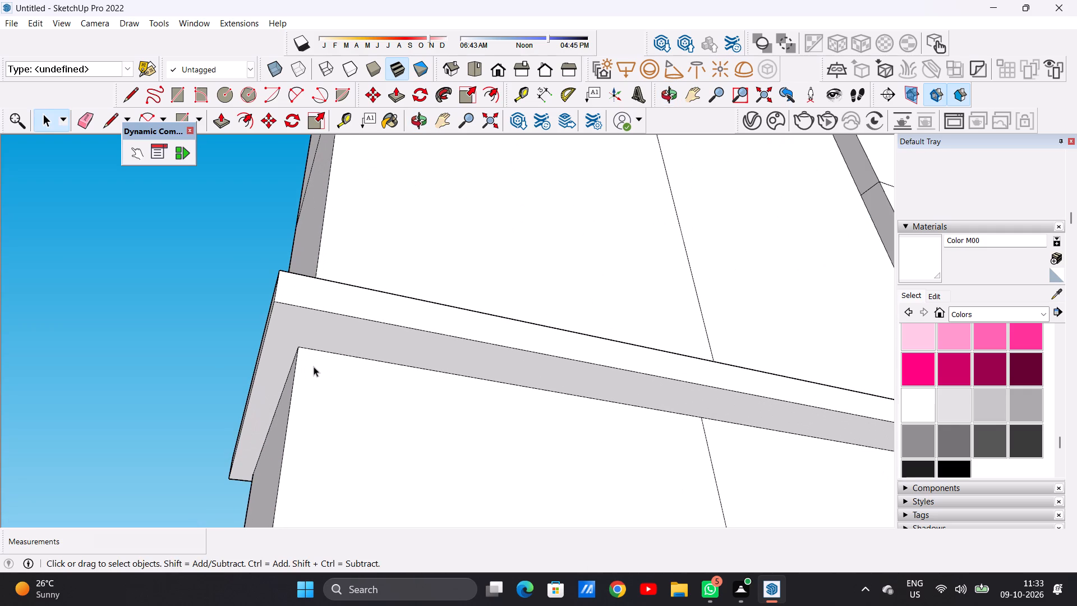
{"action": "scroll", "coordinate": [316, 371], "scroll_direction": "down", "scroll_amount": 20}
{"action": "scroll", "coordinate": [316, 371], "scroll_direction": "down", "scroll_amount": 10}
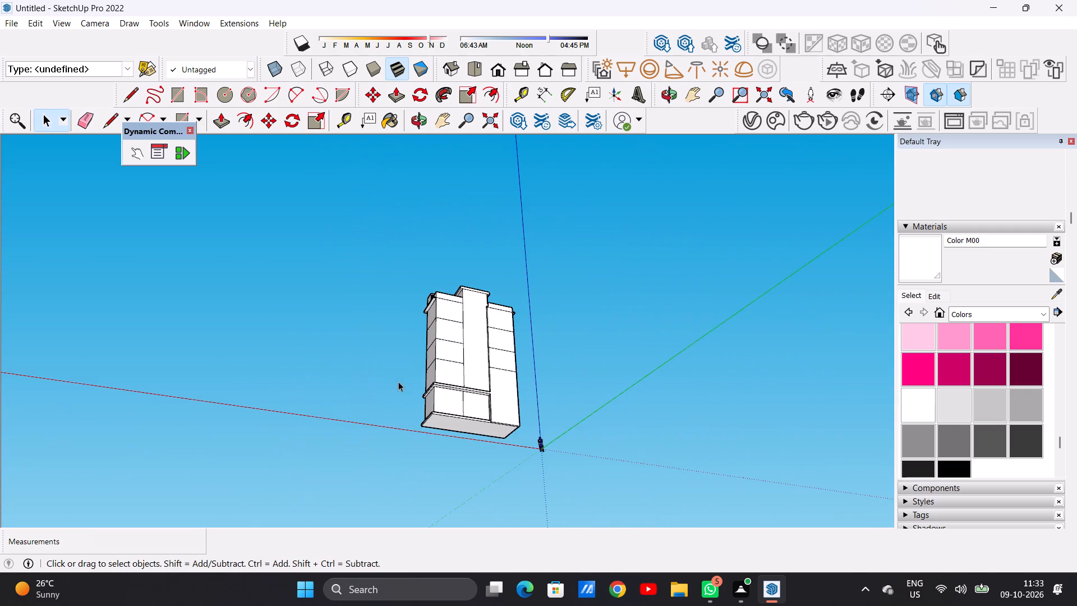
Examine the front elevation, including the ground-floor wall between the large opening and the balcony.
{"action": "middle_click_drag", "start_coordinate": [405, 390], "coordinate": [631, 526]}
{"action": "middle_click_drag", "start_coordinate": [413, 425], "coordinate": [645, 448]}
{"action": "middle_click_drag", "start_coordinate": [458, 442], "coordinate": [656, 433]}
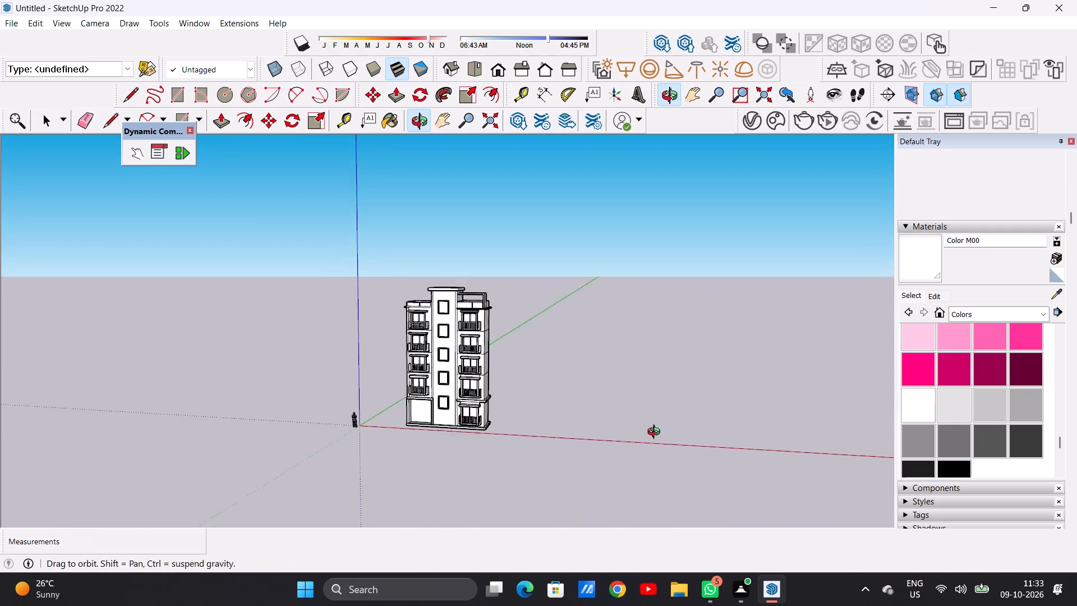
{"action": "middle_click_drag", "start_coordinate": [656, 433], "coordinate": [669, 422]}
{"action": "scroll", "coordinate": [416, 333], "scroll_direction": "up", "scroll_amount": 8}
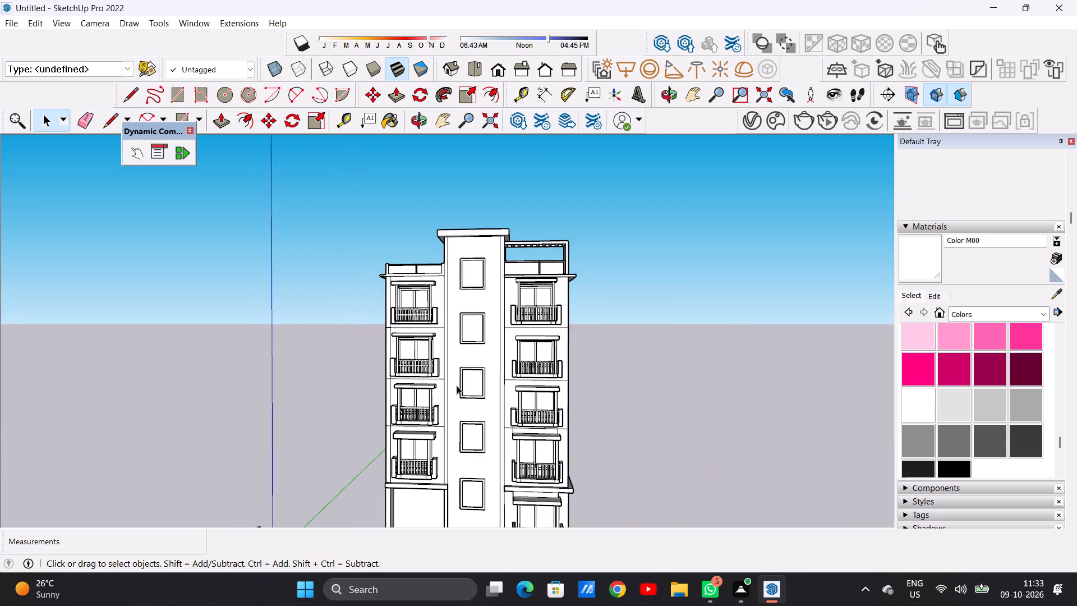
{"action": "scroll", "coordinate": [457, 385], "scroll_direction": "up", "scroll_amount": 17}
{"action": "scroll", "coordinate": [496, 429], "scroll_direction": "down", "scroll_amount": 16}
{"action": "middle_click_drag", "start_coordinate": [413, 458], "coordinate": [433, 450]}
{"action": "scroll", "coordinate": [435, 438], "scroll_direction": "down", "scroll_amount": 8}
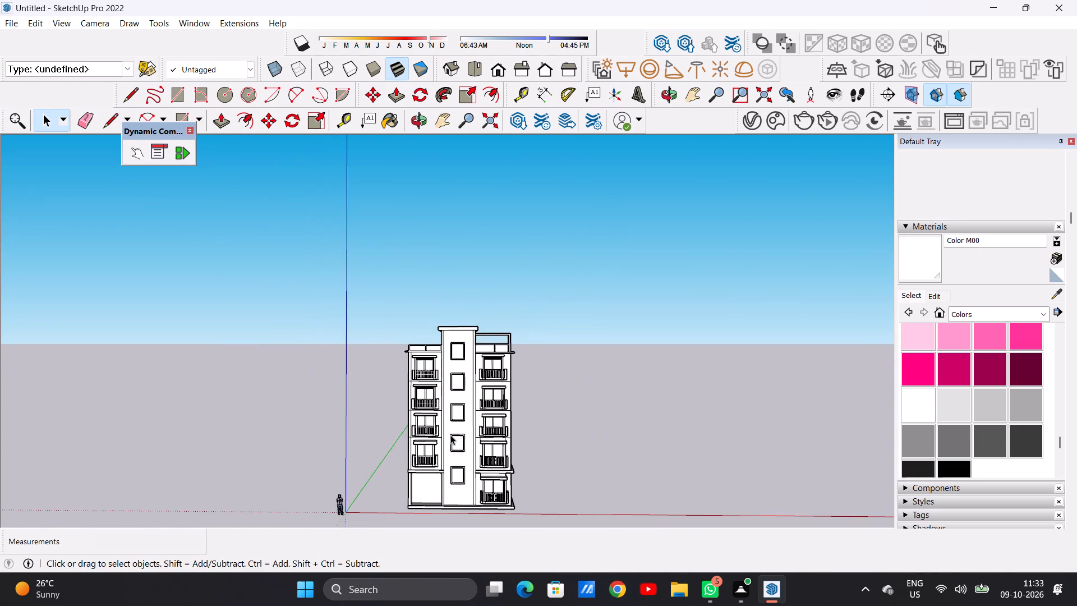
{"action": "scroll", "coordinate": [450, 435], "scroll_direction": "down", "scroll_amount": 3}
{"action": "scroll", "coordinate": [468, 512], "scroll_direction": "up", "scroll_amount": 15}
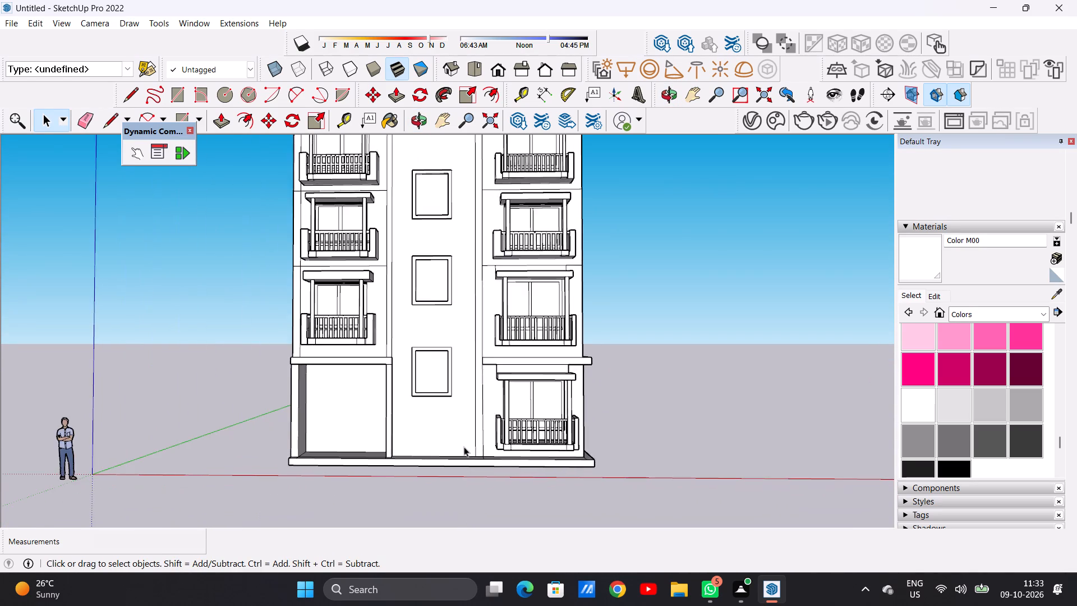
{"action": "scroll", "coordinate": [462, 442], "scroll_direction": "up", "scroll_amount": 12}
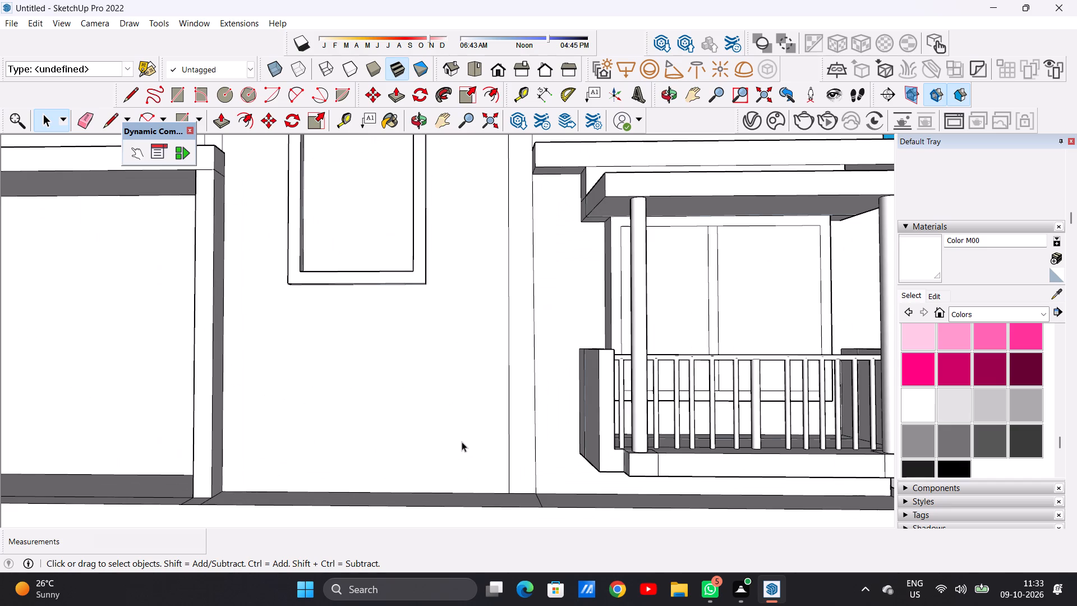
{"action": "scroll", "coordinate": [462, 450], "scroll_direction": "down", "scroll_amount": 20}
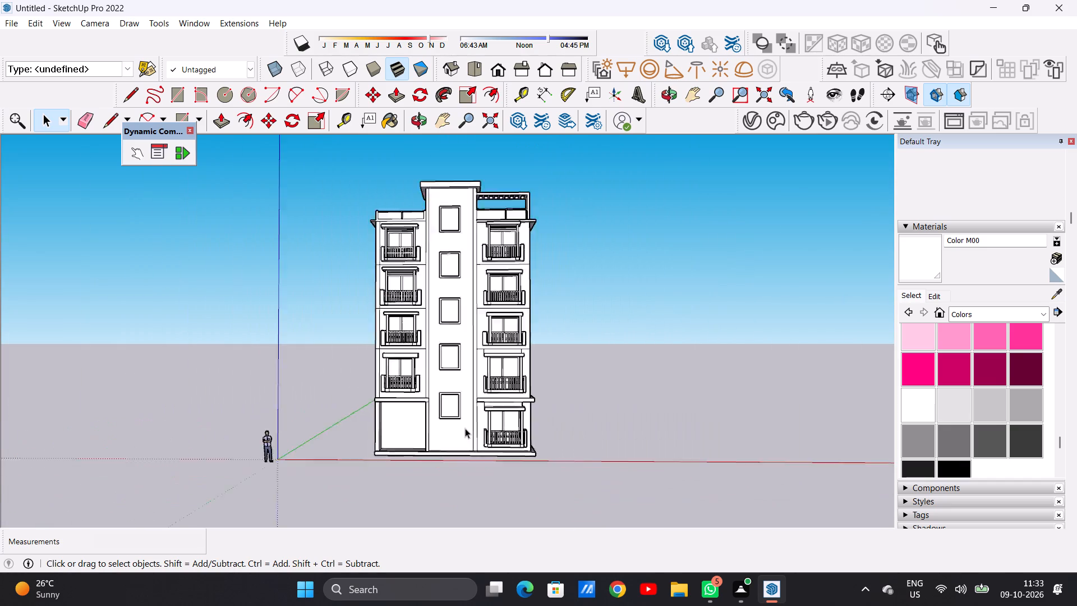
{"action": "scroll", "coordinate": [465, 428], "scroll_direction": "down", "scroll_amount": 5}
{"action": "scroll", "coordinate": [477, 297], "scroll_direction": "up", "scroll_amount": 10}
{"action": "scroll", "coordinate": [447, 315], "scroll_direction": "down", "scroll_amount": 1}
Examine the slatted rooftop pergola beside the stair tower, from the front and from below.
{"action": "scroll", "coordinate": [447, 316], "scroll_direction": "up", "scroll_amount": 3}
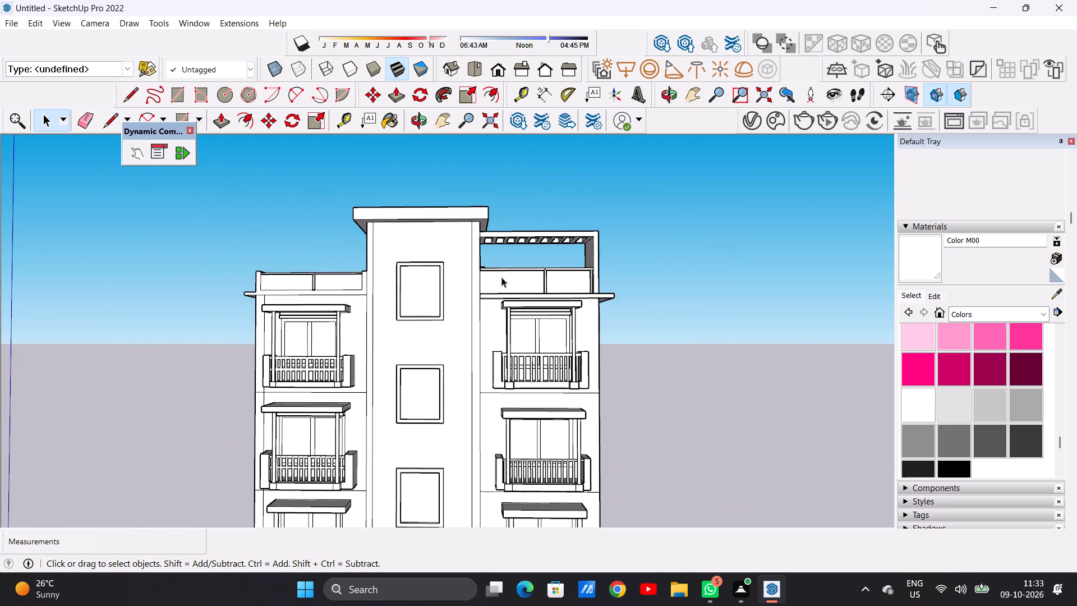
{"action": "middle_click_drag", "start_coordinate": [501, 269], "coordinate": [513, 206]}
{"action": "scroll", "coordinate": [549, 234], "scroll_direction": "up", "scroll_amount": 8}
{"action": "scroll", "coordinate": [590, 271], "scroll_direction": "up", "scroll_amount": 6}
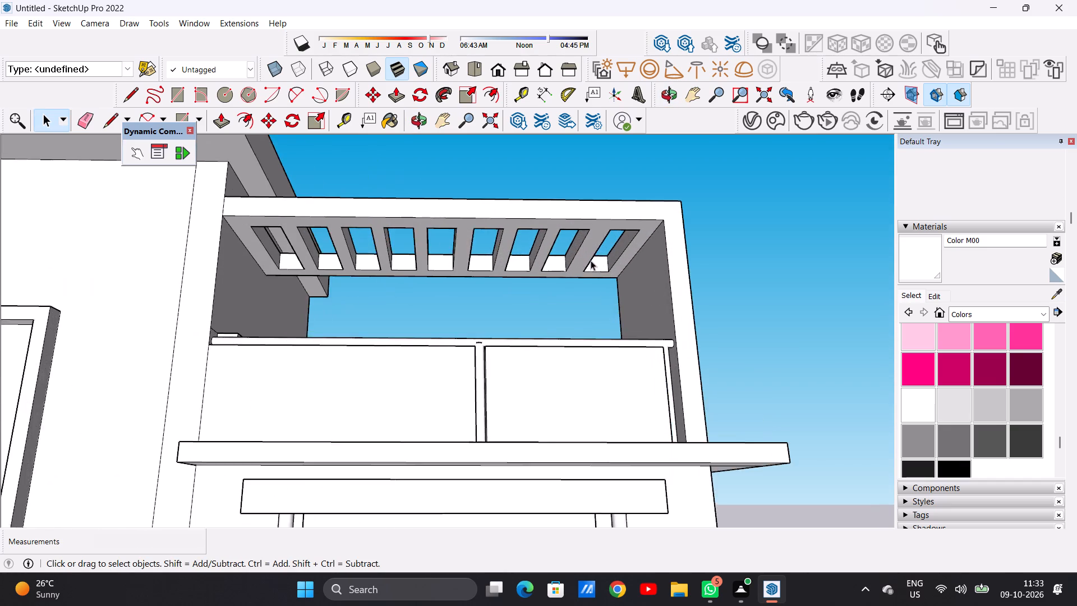
{"action": "scroll", "coordinate": [599, 223], "scroll_direction": "up", "scroll_amount": 9}
{"action": "middle_click_drag", "start_coordinate": [616, 267], "coordinate": [591, 176]}
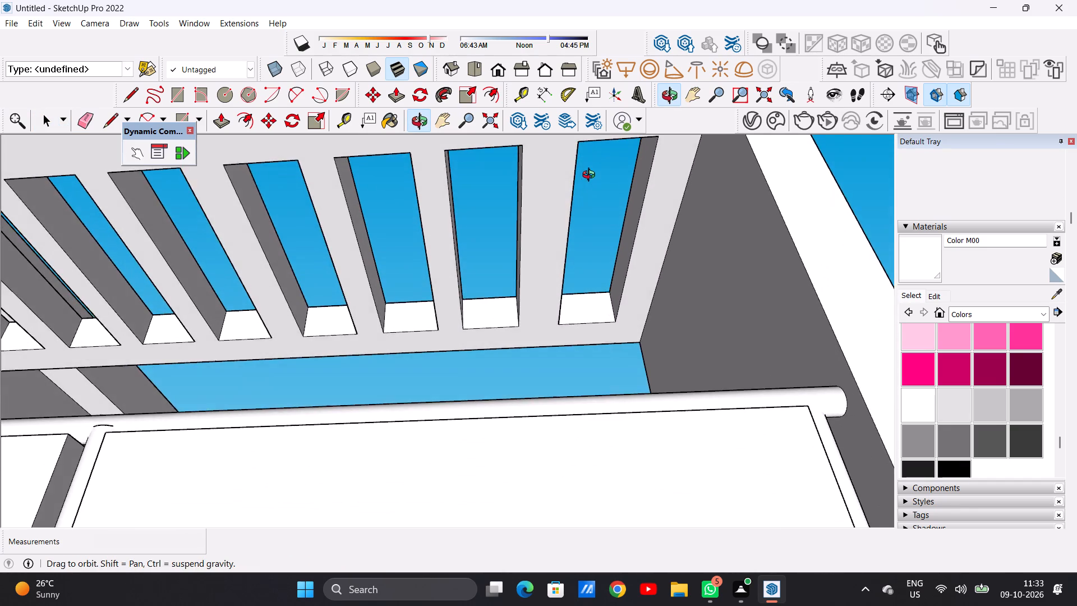
{"action": "middle_click_drag", "start_coordinate": [591, 176], "coordinate": [610, 323]}
{"action": "scroll", "coordinate": [610, 302], "scroll_direction": "down", "scroll_amount": 7}
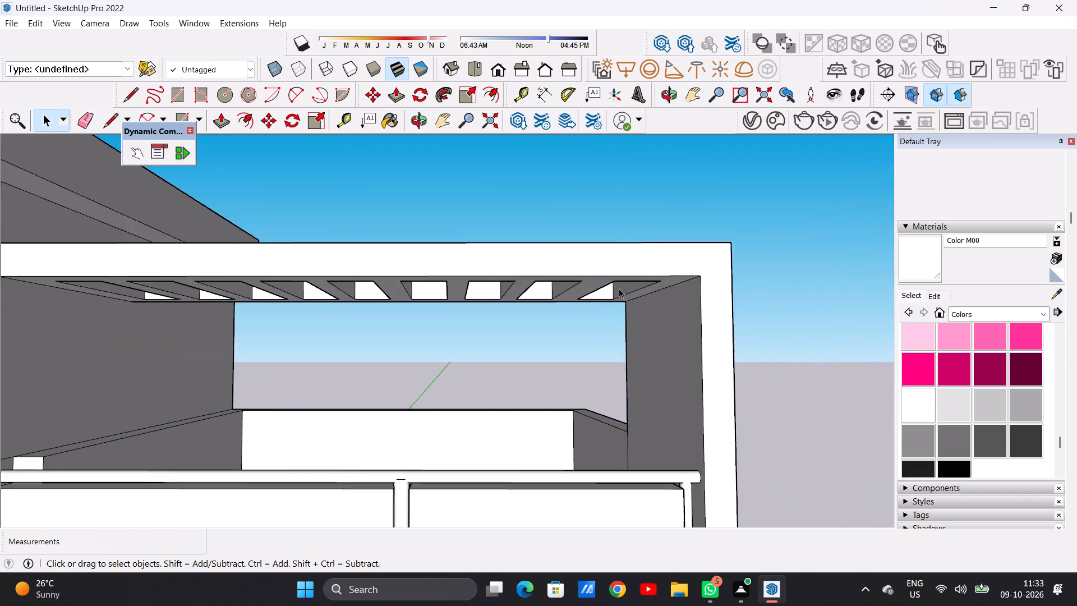
{"action": "scroll", "coordinate": [619, 288], "scroll_direction": "down", "scroll_amount": 11}
{"action": "middle_click_drag", "start_coordinate": [482, 306], "coordinate": [485, 217]}
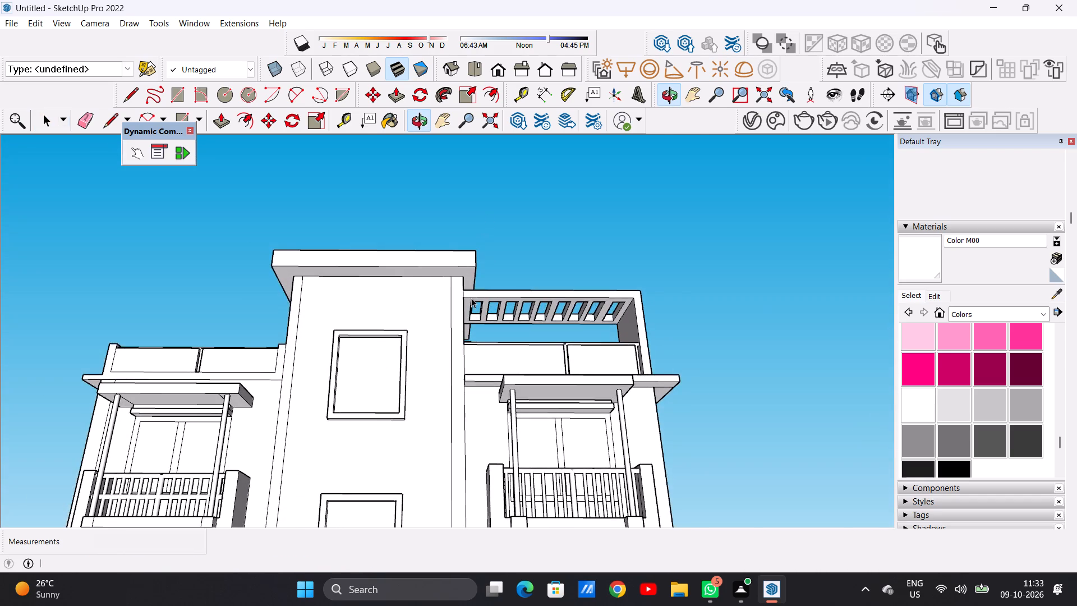
{"action": "scroll", "coordinate": [471, 298], "scroll_direction": "up", "scroll_amount": 13}
{"action": "scroll", "coordinate": [489, 315], "scroll_direction": "down", "scroll_amount": 1}
{"action": "scroll", "coordinate": [489, 315], "scroll_direction": "up", "scroll_amount": 1}
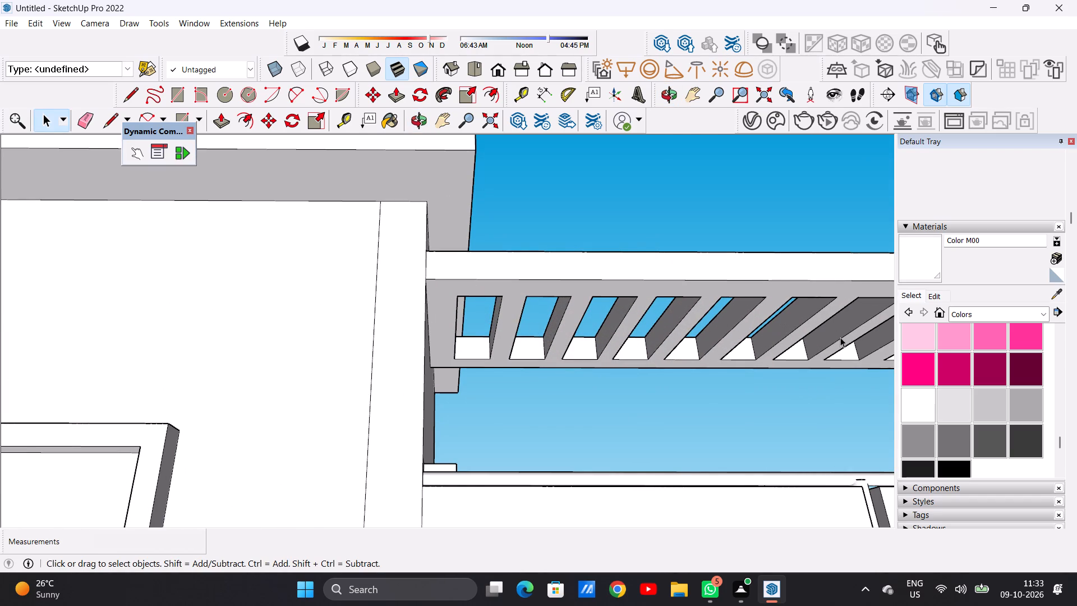
{"action": "scroll", "coordinate": [707, 355], "scroll_direction": "down", "scroll_amount": 10}
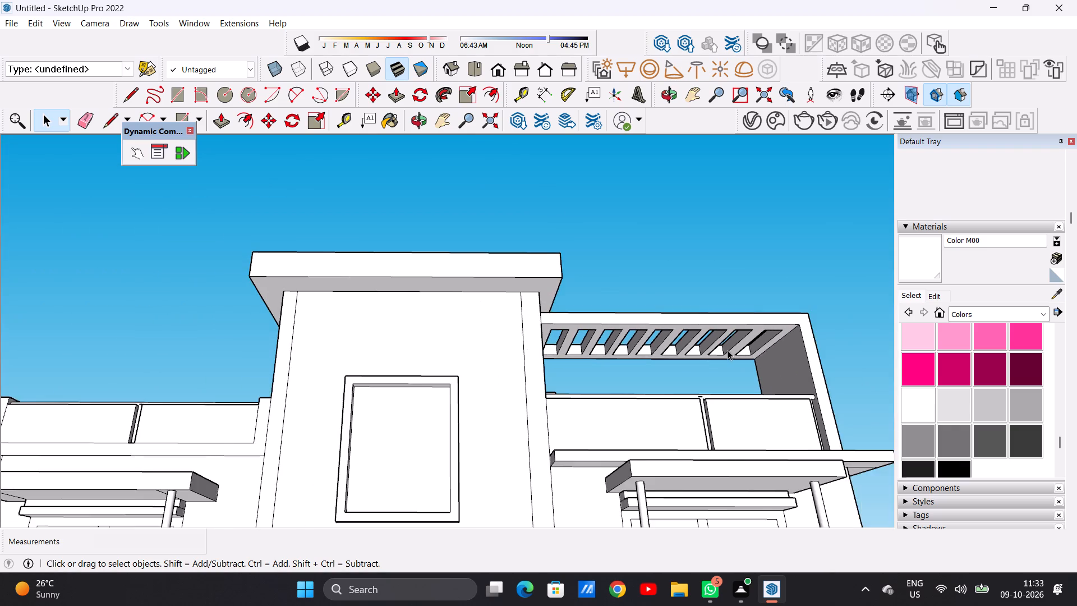
{"action": "scroll", "coordinate": [730, 350], "scroll_direction": "up", "scroll_amount": 6}
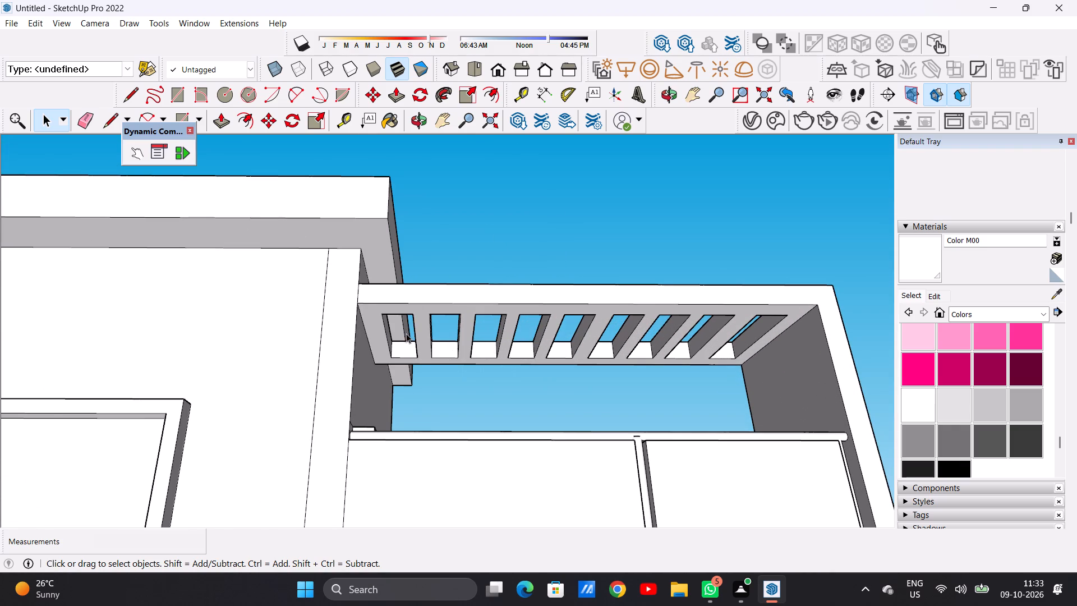
{"action": "scroll", "coordinate": [539, 336], "scroll_direction": "down", "scroll_amount": 9}
{"action": "scroll", "coordinate": [600, 330], "scroll_direction": "up", "scroll_amount": 1}
{"action": "scroll", "coordinate": [600, 330], "scroll_direction": "down", "scroll_amount": 9}
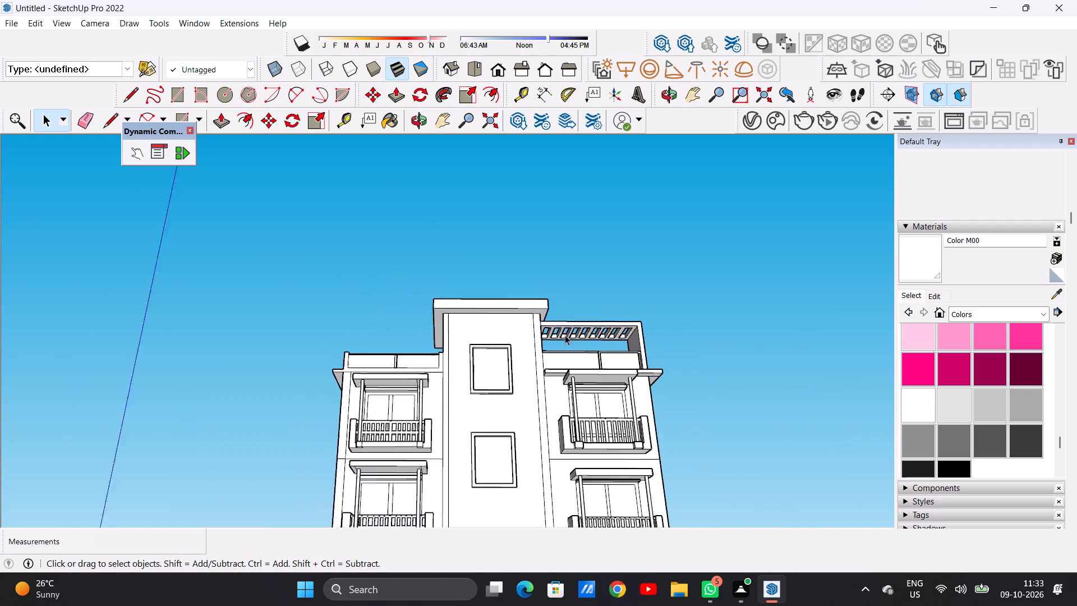
{"action": "scroll", "coordinate": [565, 335], "scroll_direction": "down", "scroll_amount": 8}
{"action": "scroll", "coordinate": [555, 324], "scroll_direction": "up", "scroll_amount": 1}
{"action": "scroll", "coordinate": [555, 324], "scroll_direction": "down", "scroll_amount": 8}
Examine the whole building from the front and from the side with the ground-floor opening.
{"action": "middle_click_drag", "start_coordinate": [541, 334], "coordinate": [520, 447]}
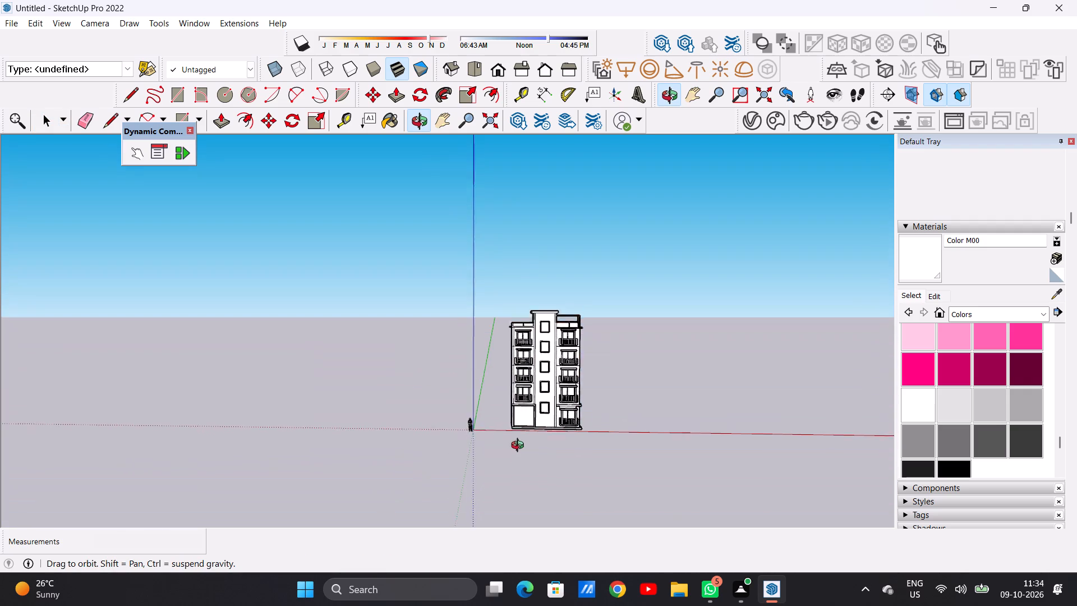
{"action": "middle_click_drag", "start_coordinate": [520, 447], "coordinate": [520, 485]}
{"action": "scroll", "coordinate": [557, 374], "scroll_direction": "up", "scroll_amount": 8}
{"action": "middle_click_drag", "start_coordinate": [603, 395], "coordinate": [564, 361]}
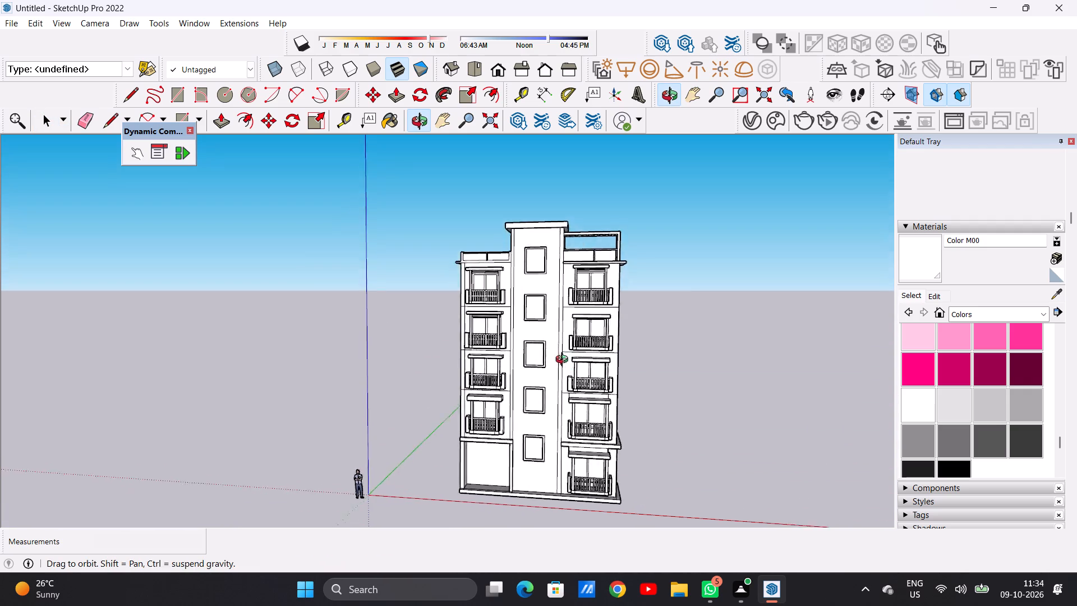
{"action": "middle_click_drag", "start_coordinate": [564, 361], "coordinate": [711, 370]}
{"action": "middle_click_drag", "start_coordinate": [522, 378], "coordinate": [627, 378]}
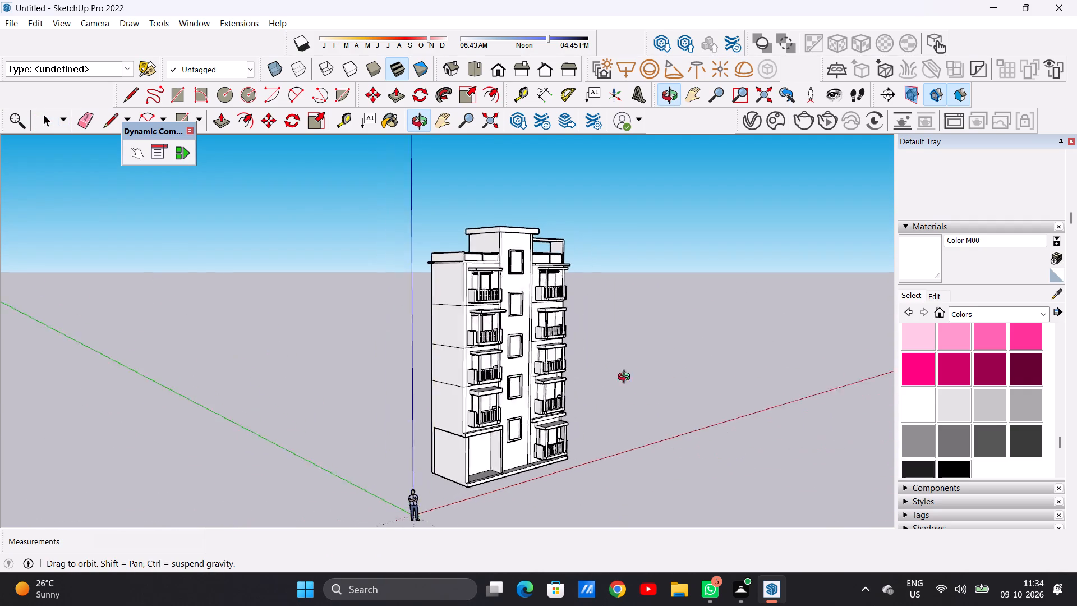
{"action": "middle_click_drag", "start_coordinate": [627, 378], "coordinate": [435, 378]}
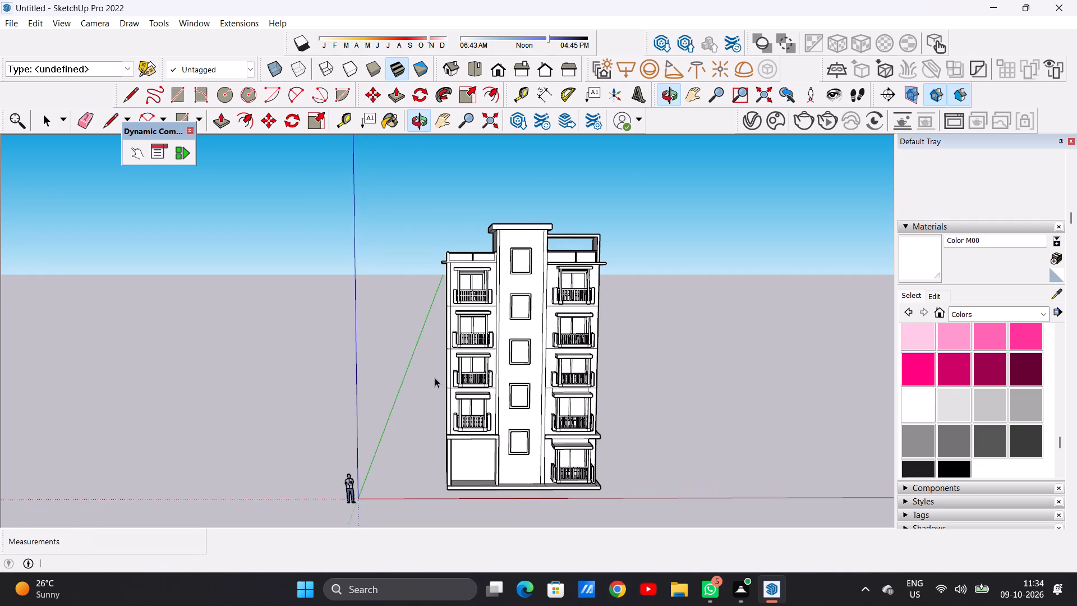
{"action": "scroll", "coordinate": [591, 343], "scroll_direction": "up", "scroll_amount": 6}
{"action": "scroll", "coordinate": [488, 376], "scroll_direction": "down", "scroll_amount": 10}
{"action": "scroll", "coordinate": [529, 454], "scroll_direction": "up", "scroll_amount": 2}
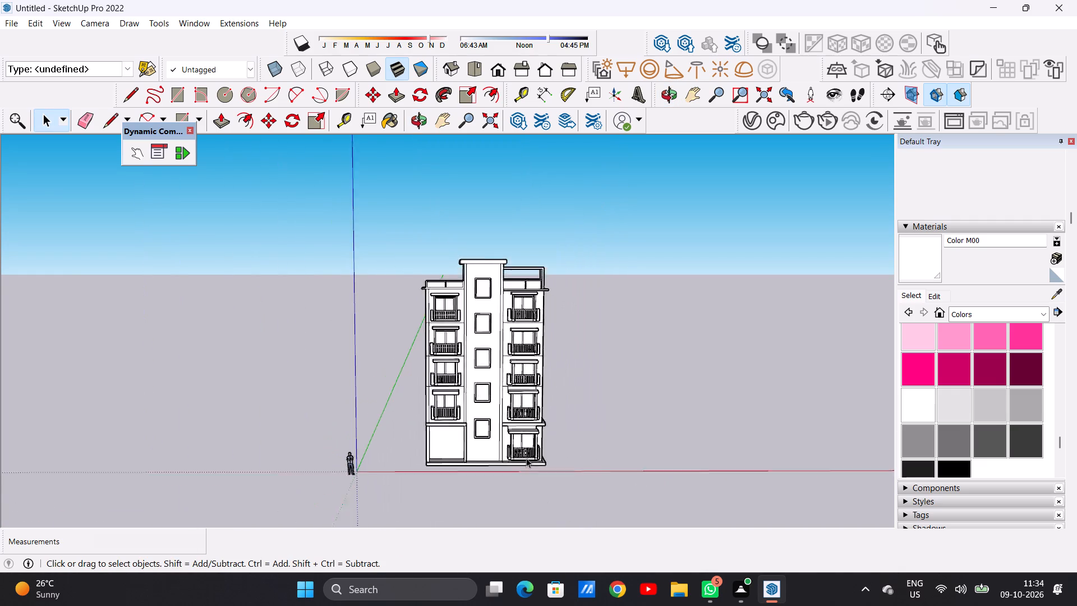
Examine the ledge above the ground-floor balcony from below, the front and the side, including its outer corner and the balcony canopy.
{"action": "scroll", "coordinate": [526, 458], "scroll_direction": "up", "scroll_amount": 12}
{"action": "middle_click_drag", "start_coordinate": [527, 438], "coordinate": [535, 316]}
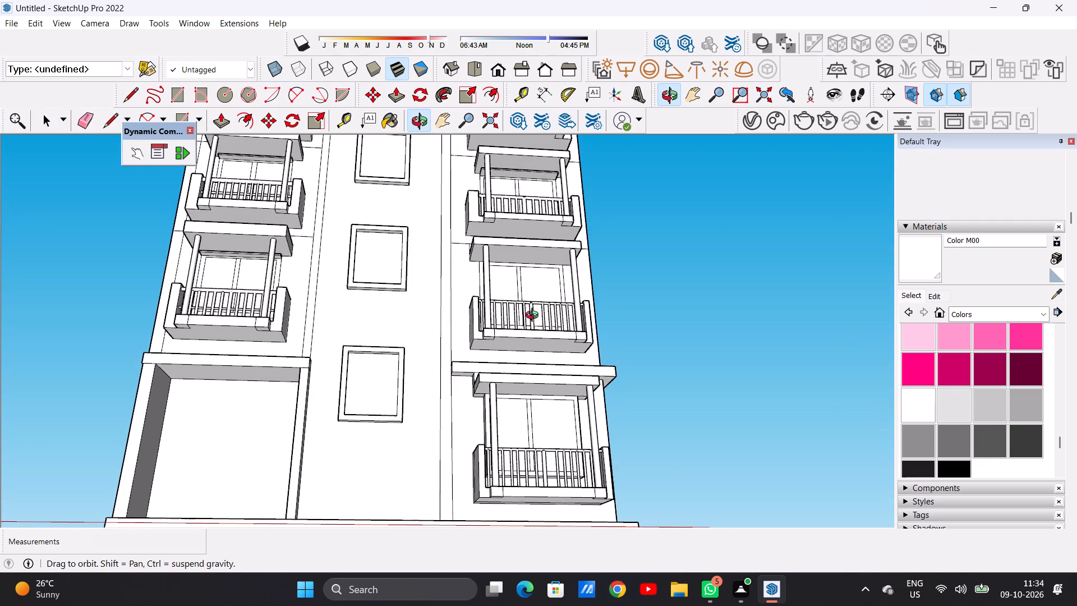
{"action": "middle_click_drag", "start_coordinate": [535, 316], "coordinate": [499, 318]}
{"action": "scroll", "coordinate": [554, 377], "scroll_direction": "up", "scroll_amount": 15}
{"action": "scroll", "coordinate": [563, 420], "scroll_direction": "down", "scroll_amount": 8}
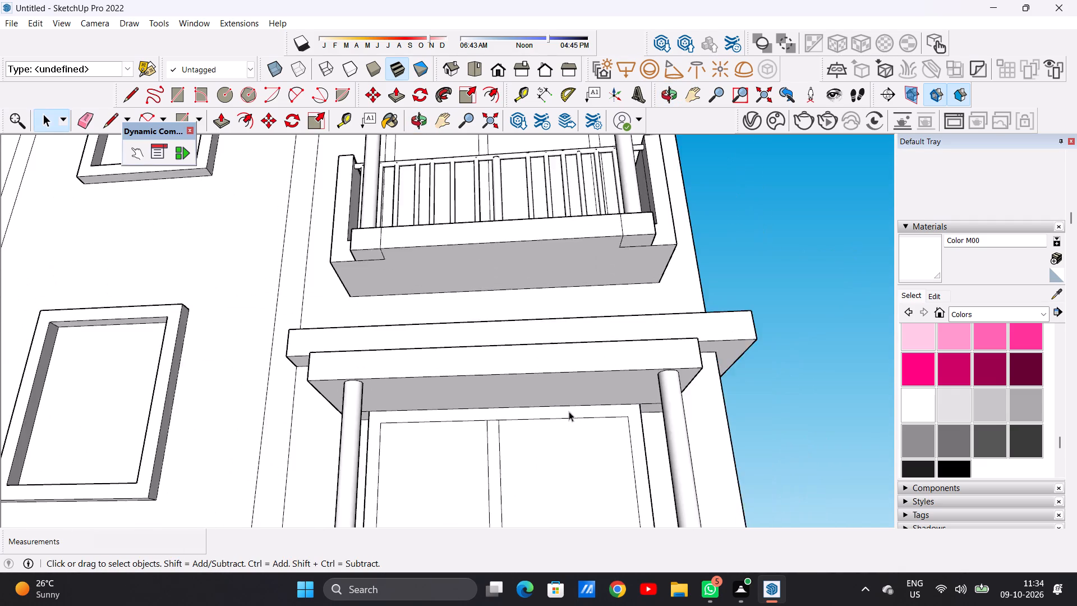
{"action": "scroll", "coordinate": [569, 411], "scroll_direction": "down", "scroll_amount": 11}
{"action": "middle_click_drag", "start_coordinate": [564, 375], "coordinate": [450, 448]}
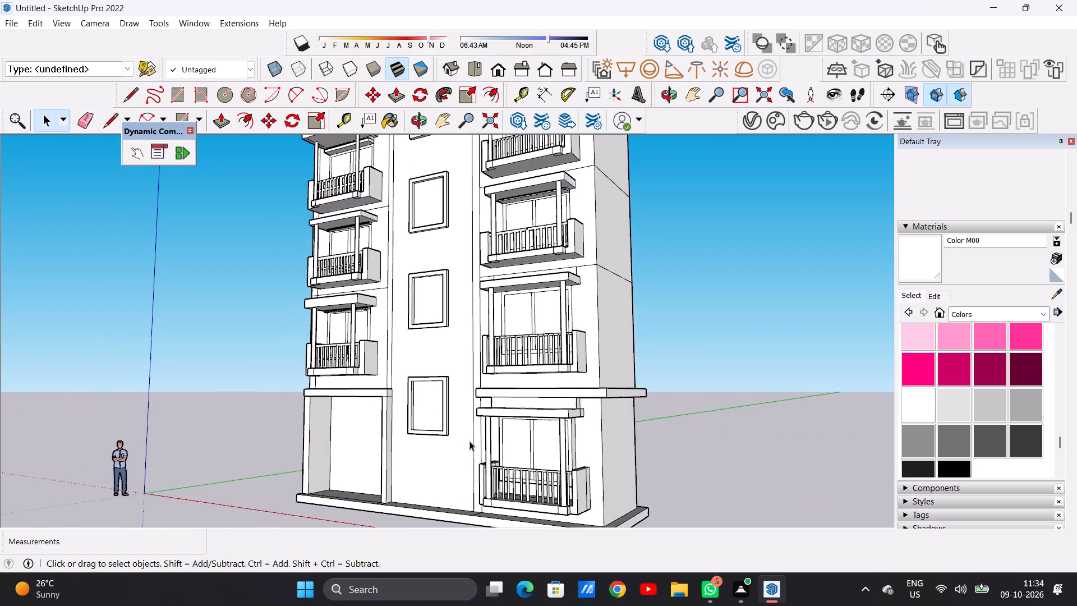
{"action": "scroll", "coordinate": [552, 414], "scroll_direction": "up", "scroll_amount": 16}
{"action": "middle_click_drag", "start_coordinate": [632, 374], "coordinate": [455, 393]}
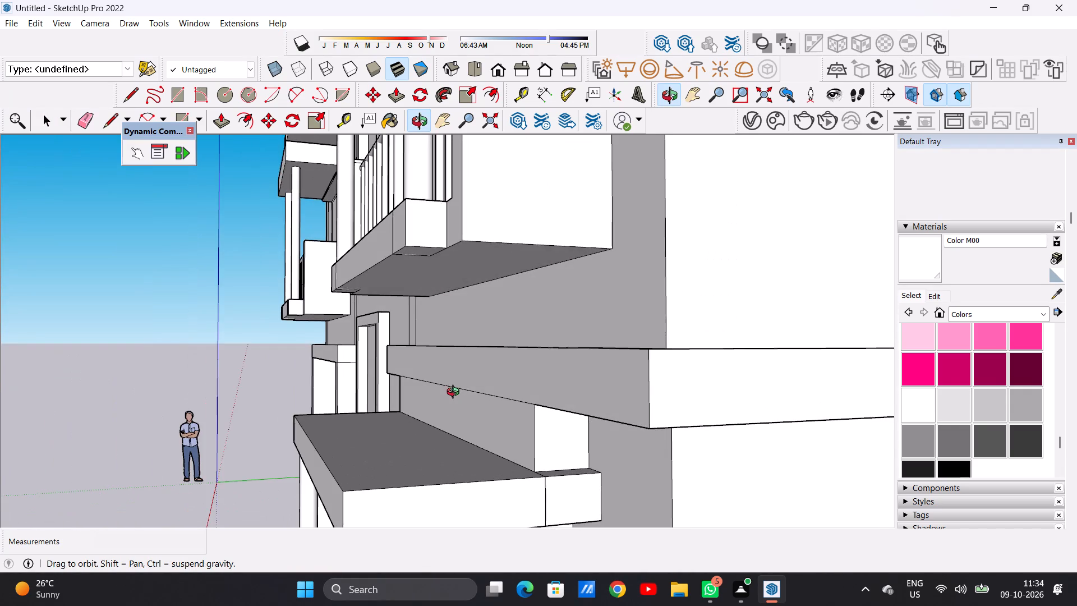
{"action": "middle_click_drag", "start_coordinate": [455, 393], "coordinate": [769, 425]}
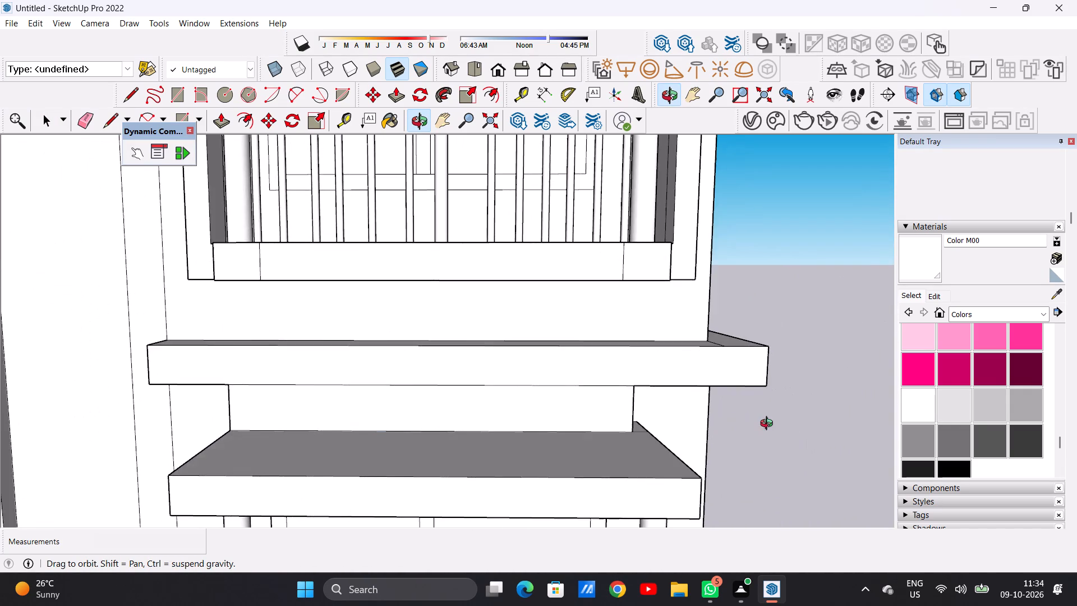
{"action": "middle_click_drag", "start_coordinate": [769, 425], "coordinate": [486, 435]}
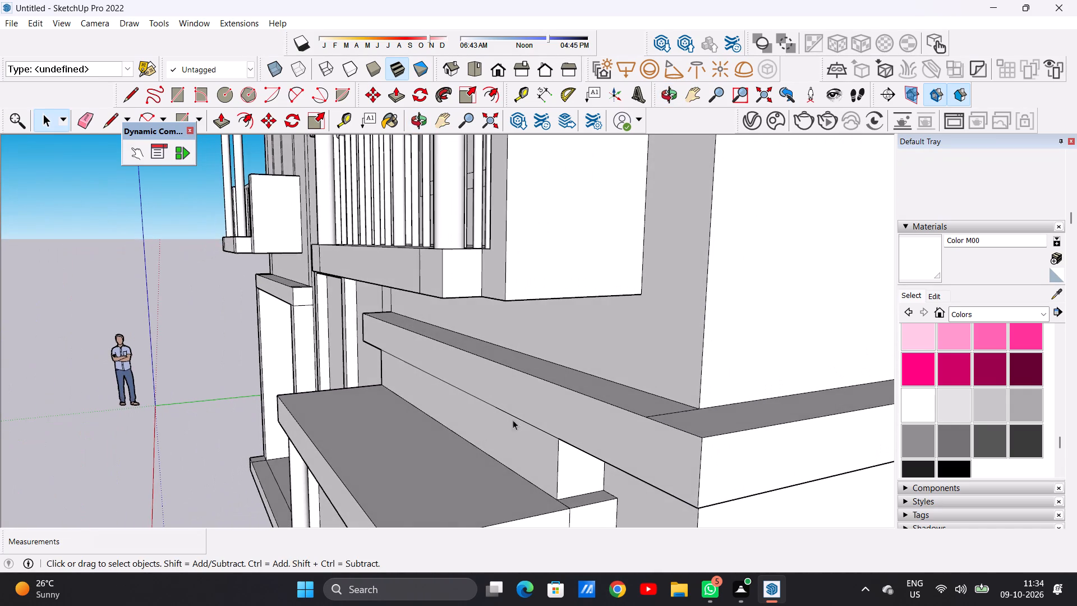
{"action": "scroll", "coordinate": [552, 404], "scroll_direction": "down", "scroll_amount": 20}
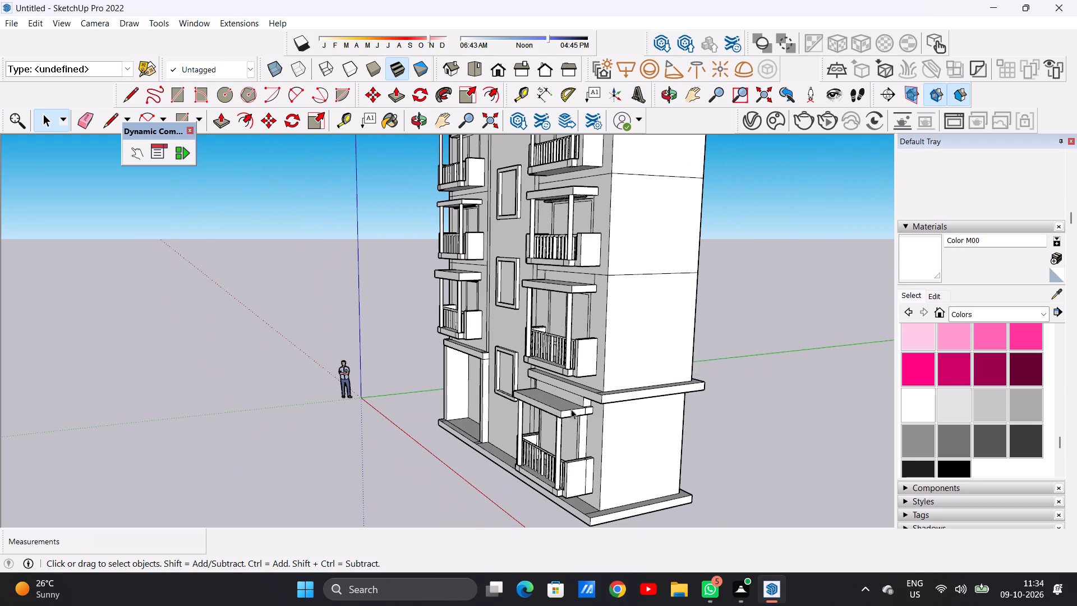
{"action": "scroll", "coordinate": [582, 413], "scroll_direction": "up", "scroll_amount": 7}
{"action": "scroll", "coordinate": [582, 413], "scroll_direction": "down", "scroll_amount": 8}
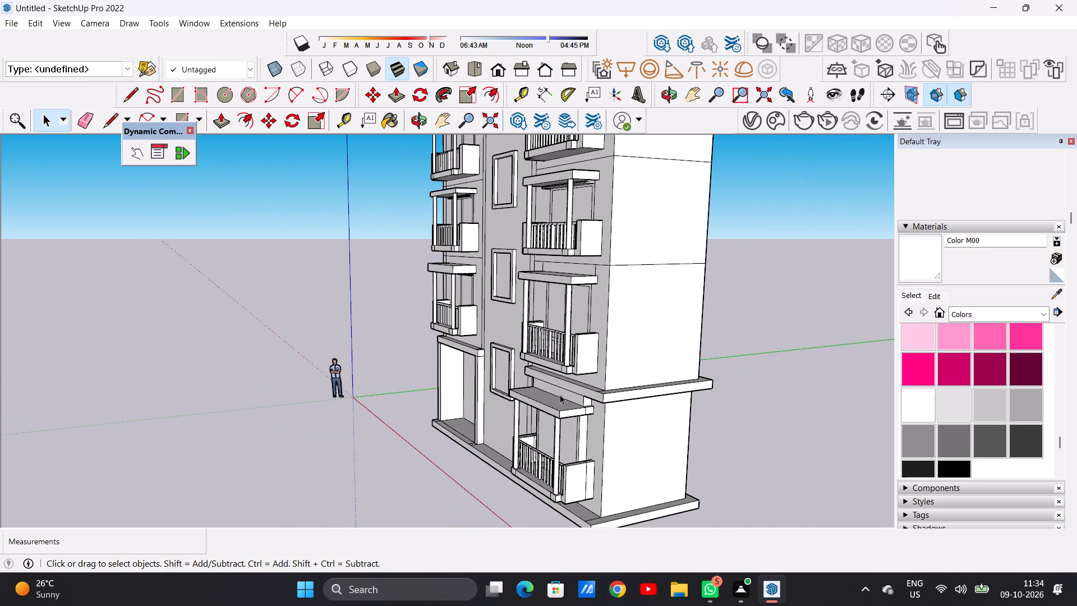
Examine the lower front elevation, including the large opening and the ledge and canopy above the ground-floor balcony.
{"action": "scroll", "coordinate": [560, 389], "scroll_direction": "up", "scroll_amount": 1}
{"action": "scroll", "coordinate": [560, 389], "scroll_direction": "down", "scroll_amount": 1}
{"action": "scroll", "coordinate": [560, 389], "scroll_direction": "up", "scroll_amount": 1}
{"action": "scroll", "coordinate": [560, 389], "scroll_direction": "down", "scroll_amount": 1}
{"action": "scroll", "coordinate": [560, 389], "scroll_direction": "up", "scroll_amount": 1}
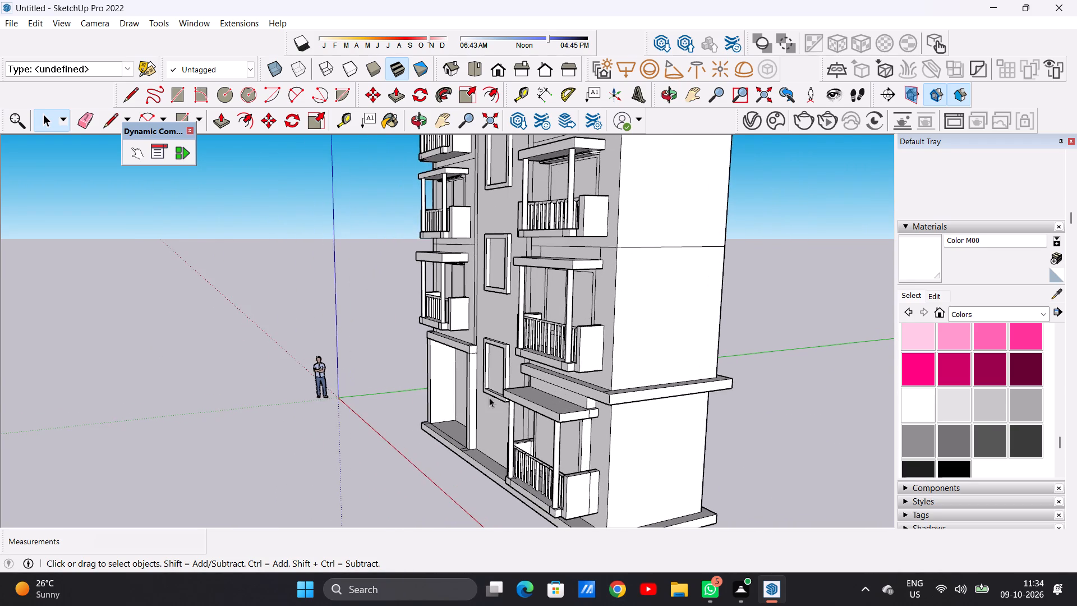
{"action": "middle_click_drag", "start_coordinate": [489, 397], "coordinate": [706, 380]}
{"action": "middle_click_drag", "start_coordinate": [508, 391], "coordinate": [542, 391]}
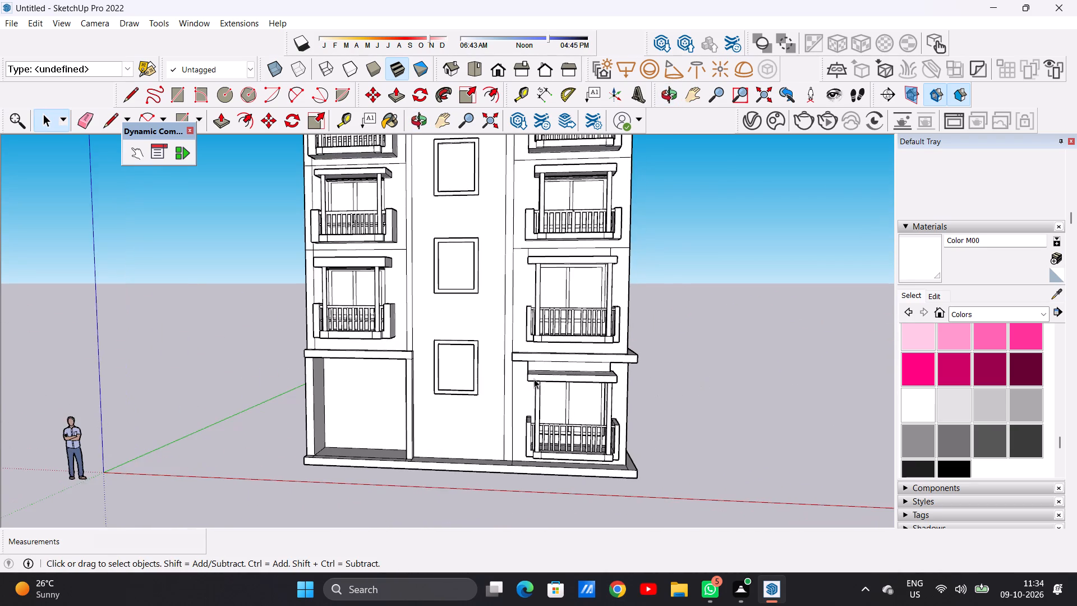
{"action": "scroll", "coordinate": [534, 379], "scroll_direction": "up", "scroll_amount": 13}
{"action": "middle_click_drag", "start_coordinate": [519, 372], "coordinate": [735, 364]}
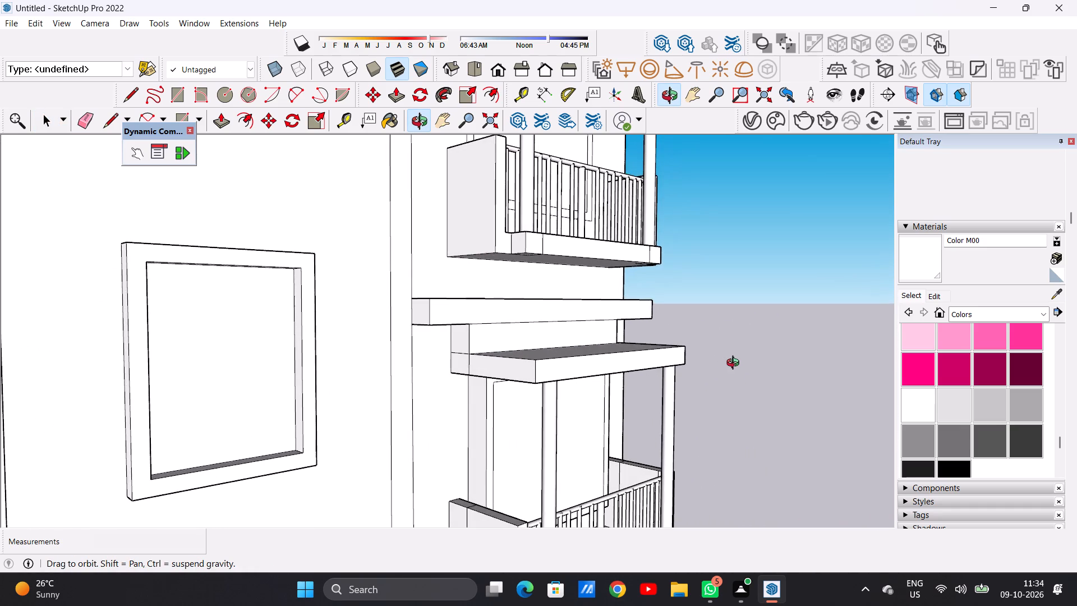
{"action": "middle_click_drag", "start_coordinate": [735, 364], "coordinate": [560, 372]}
{"action": "scroll", "coordinate": [560, 372], "scroll_direction": "down", "scroll_amount": 14}
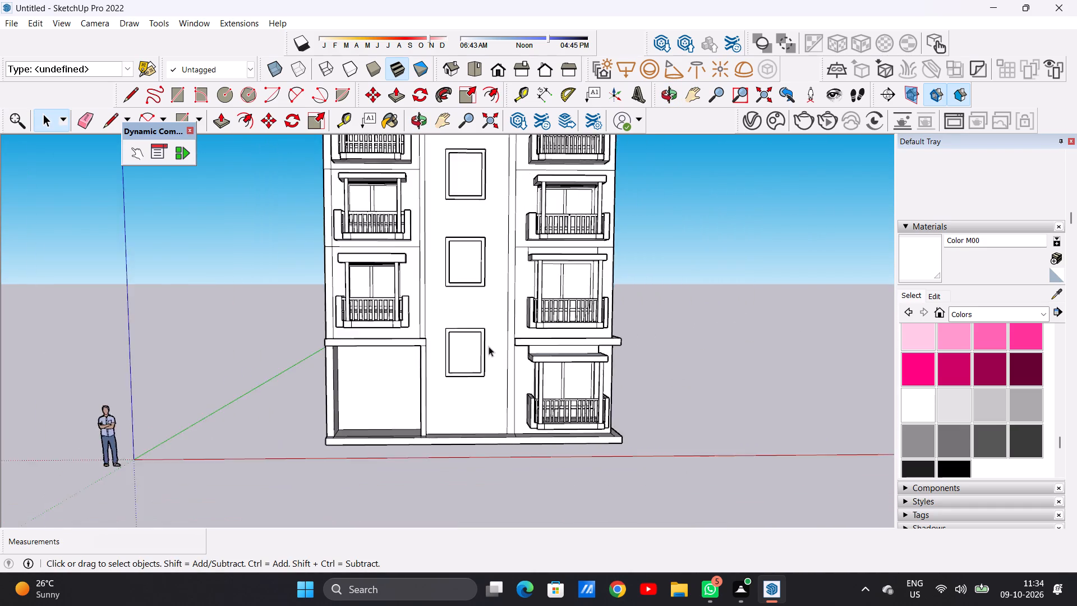
Examine the top-floor balcony, its canopy and the roof parapet beside the stair tower from above, the front and an angle.
{"action": "scroll", "coordinate": [489, 346], "scroll_direction": "down", "scroll_amount": 11}
{"action": "scroll", "coordinate": [490, 235], "scroll_direction": "up", "scroll_amount": 3}
{"action": "scroll", "coordinate": [487, 233], "scroll_direction": "down", "scroll_amount": 1}
{"action": "scroll", "coordinate": [487, 233], "scroll_direction": "up", "scroll_amount": 5}
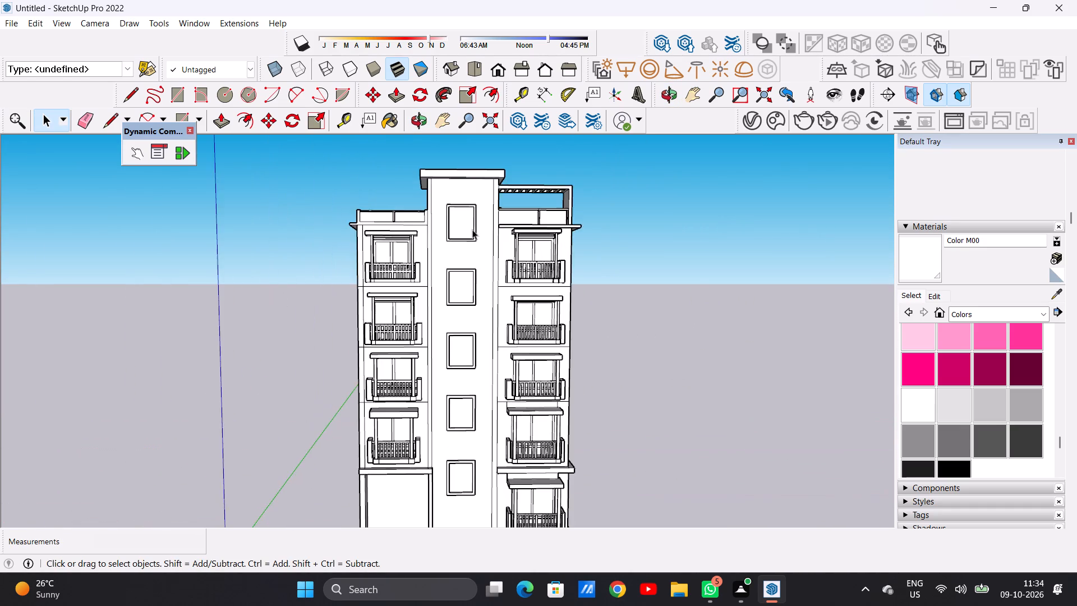
{"action": "scroll", "coordinate": [472, 229], "scroll_direction": "up", "scroll_amount": 13}
{"action": "middle_click_drag", "start_coordinate": [326, 240], "coordinate": [311, 316]}
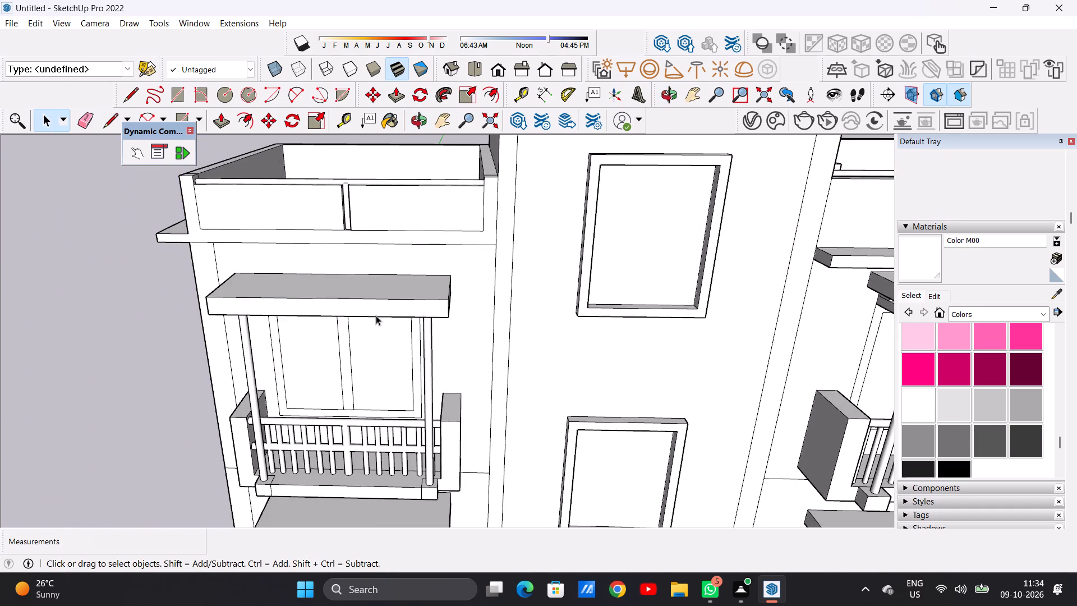
{"action": "scroll", "coordinate": [397, 310], "scroll_direction": "down", "scroll_amount": 11}
{"action": "middle_click_drag", "start_coordinate": [415, 344], "coordinate": [399, 244]}
{"action": "scroll", "coordinate": [403, 274], "scroll_direction": "up", "scroll_amount": 11}
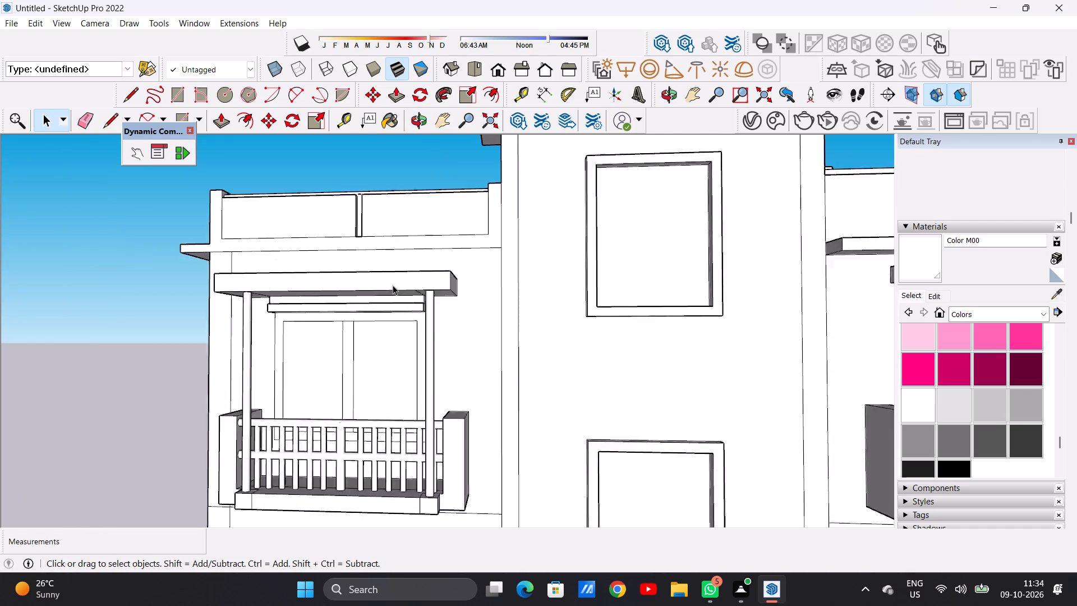
{"action": "scroll", "coordinate": [393, 285], "scroll_direction": "up", "scroll_amount": 10}
{"action": "scroll", "coordinate": [401, 337], "scroll_direction": "down", "scroll_amount": 16}
{"action": "middle_click_drag", "start_coordinate": [591, 371], "coordinate": [368, 345]}
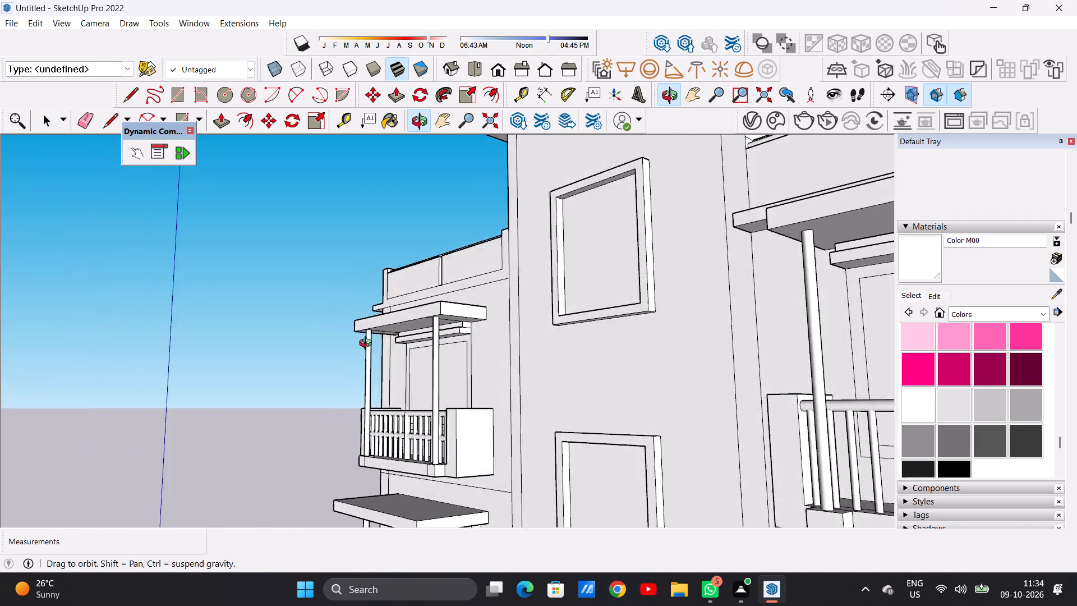
{"action": "middle_click_drag", "start_coordinate": [368, 345], "coordinate": [323, 350]}
{"action": "scroll", "coordinate": [418, 331], "scroll_direction": "down", "scroll_amount": 8}
{"action": "scroll", "coordinate": [605, 309], "scroll_direction": "down", "scroll_amount": 8}
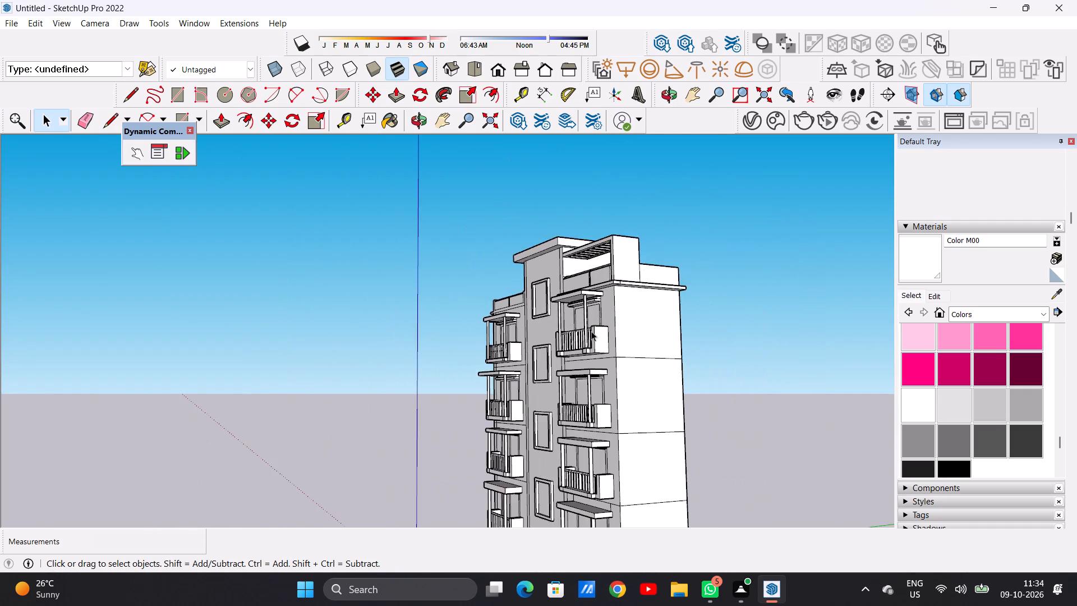
Examine the full front elevation and the rooftop with its parapets, stair tower and pergola.
{"action": "scroll", "coordinate": [591, 331], "scroll_direction": "down", "scroll_amount": 7}
{"action": "scroll", "coordinate": [559, 380], "scroll_direction": "up", "scroll_amount": 7}
{"action": "middle_click_drag", "start_coordinate": [526, 401], "coordinate": [755, 387]}
{"action": "scroll", "coordinate": [590, 366], "scroll_direction": "down", "scroll_amount": 9}
{"action": "middle_click_drag", "start_coordinate": [584, 428], "coordinate": [586, 480]}
{"action": "scroll", "coordinate": [522, 364], "scroll_direction": "up", "scroll_amount": 7}
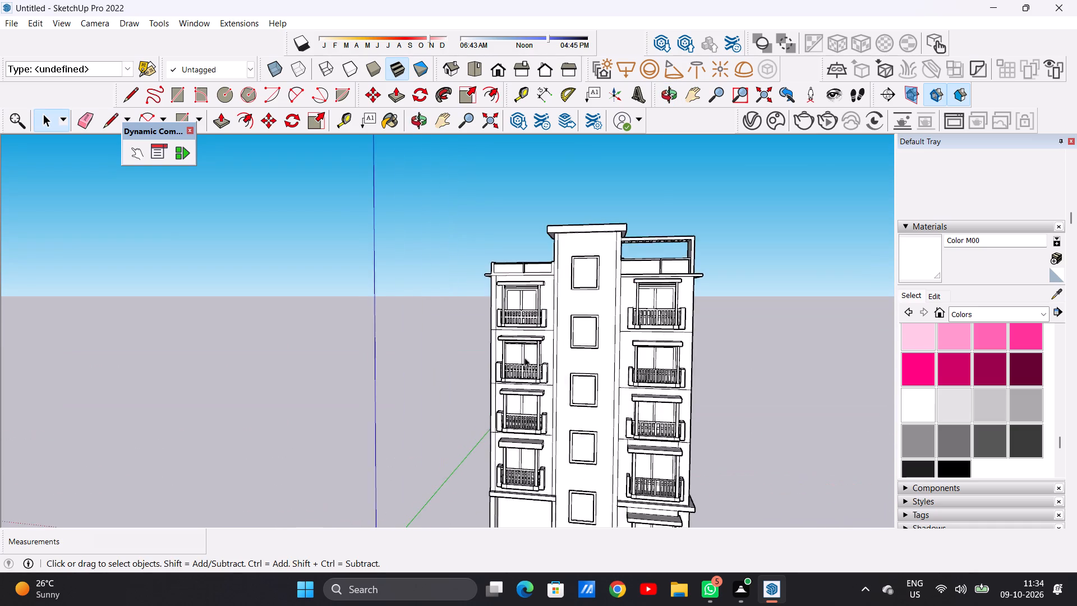
{"action": "scroll", "coordinate": [524, 357], "scroll_direction": "up", "scroll_amount": 6}
{"action": "scroll", "coordinate": [522, 365], "scroll_direction": "down", "scroll_amount": 11}
{"action": "middle_click_drag", "start_coordinate": [470, 359], "coordinate": [521, 353]}
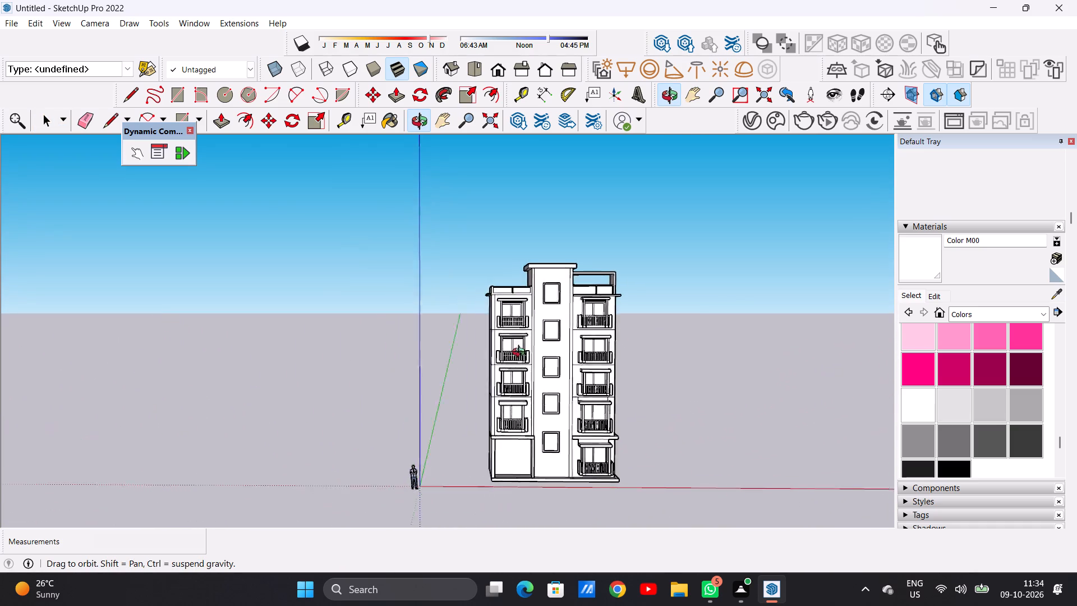
{"action": "middle_click_drag", "start_coordinate": [521, 353], "coordinate": [544, 342]}
{"action": "scroll", "coordinate": [468, 366], "scroll_direction": "down", "scroll_amount": 5}
{"action": "scroll", "coordinate": [591, 346], "scroll_direction": "up", "scroll_amount": 2}
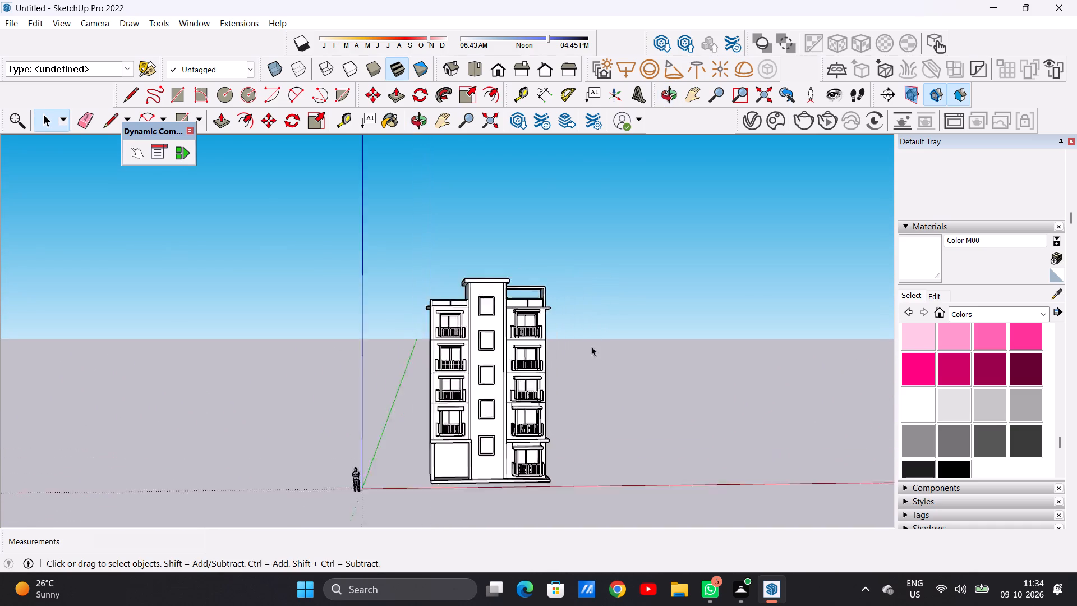
{"action": "scroll", "coordinate": [591, 346], "scroll_direction": "up", "scroll_amount": 10}
{"action": "scroll", "coordinate": [531, 357], "scroll_direction": "down", "scroll_amount": 8}
{"action": "middle_click_drag", "start_coordinate": [489, 426], "coordinate": [478, 472]}
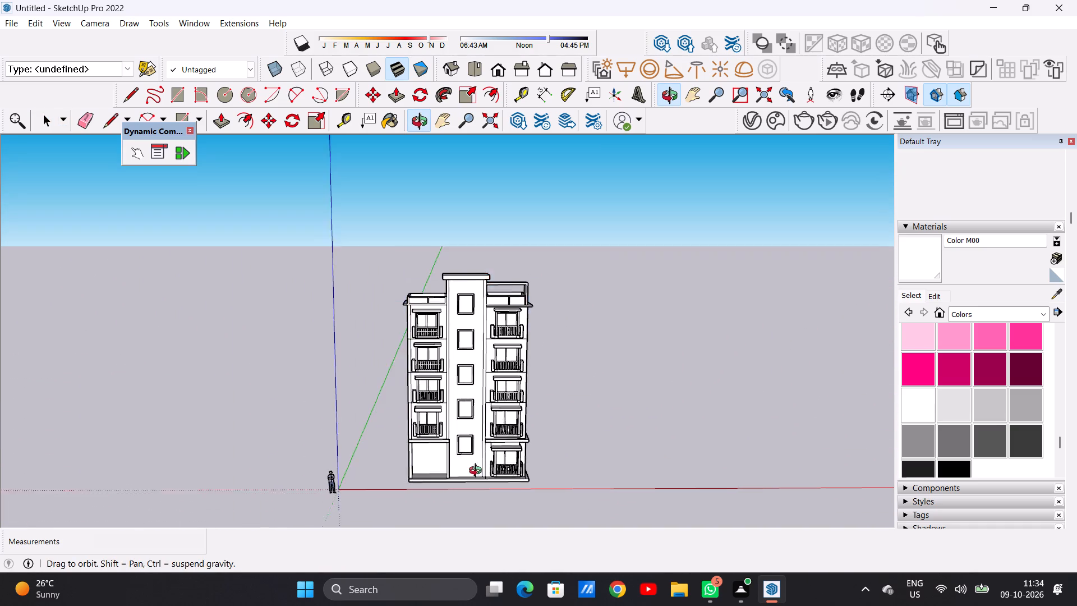
{"action": "middle_click_drag", "start_coordinate": [478, 472], "coordinate": [467, 489]}
{"action": "scroll", "coordinate": [472, 292], "scroll_direction": "up", "scroll_amount": 13}
{"action": "middle_click_drag", "start_coordinate": [491, 330], "coordinate": [487, 316]}
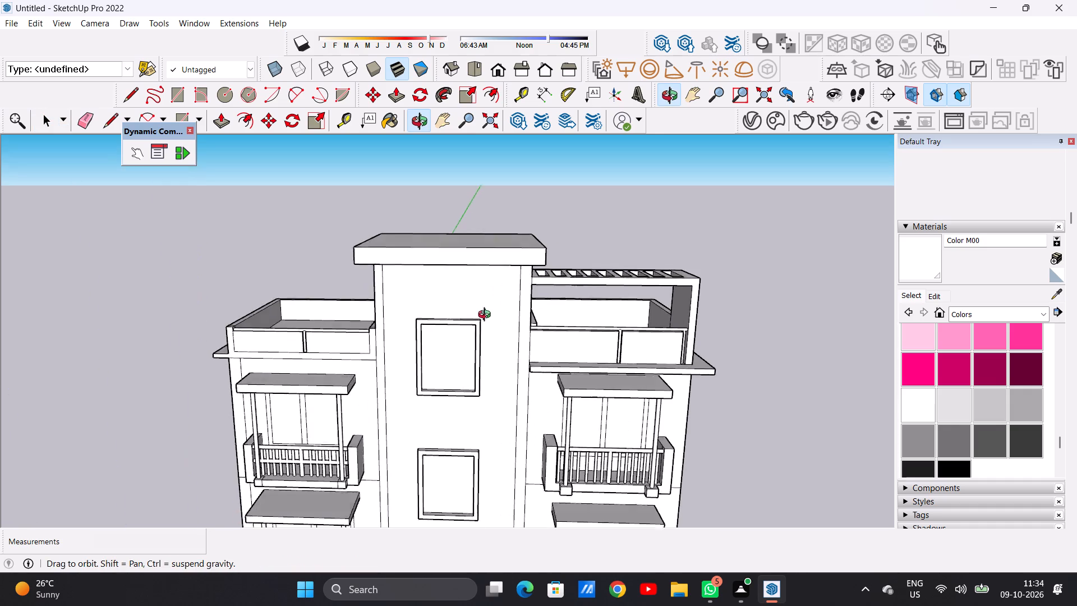
{"action": "middle_click_drag", "start_coordinate": [487, 316], "coordinate": [489, 265]}
{"action": "scroll", "coordinate": [458, 354], "scroll_direction": "down", "scroll_amount": 14}
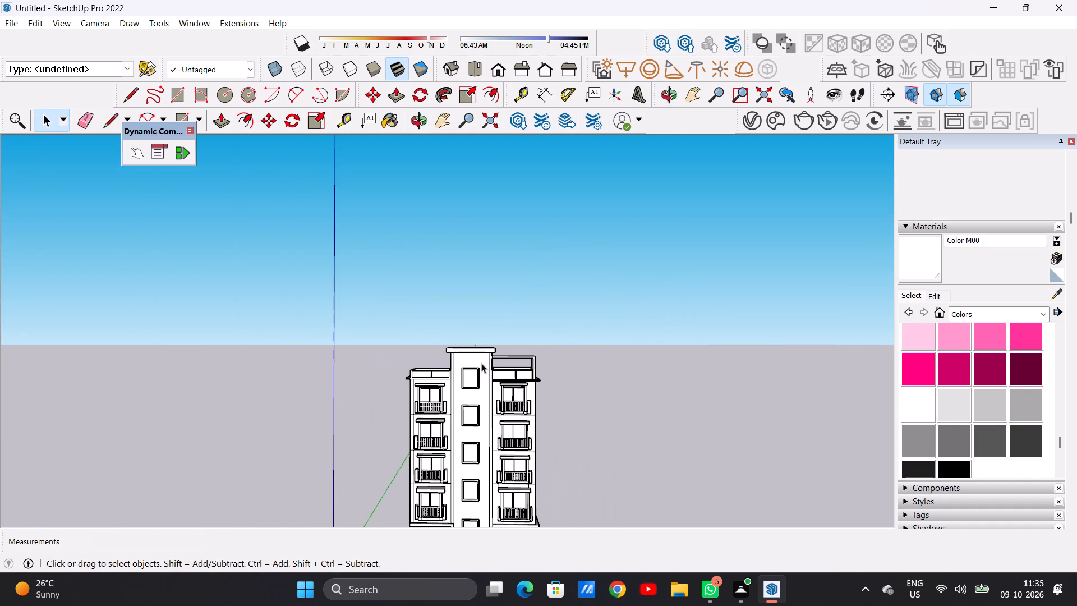
{"action": "scroll", "coordinate": [467, 366], "scroll_direction": "down", "scroll_amount": 9}
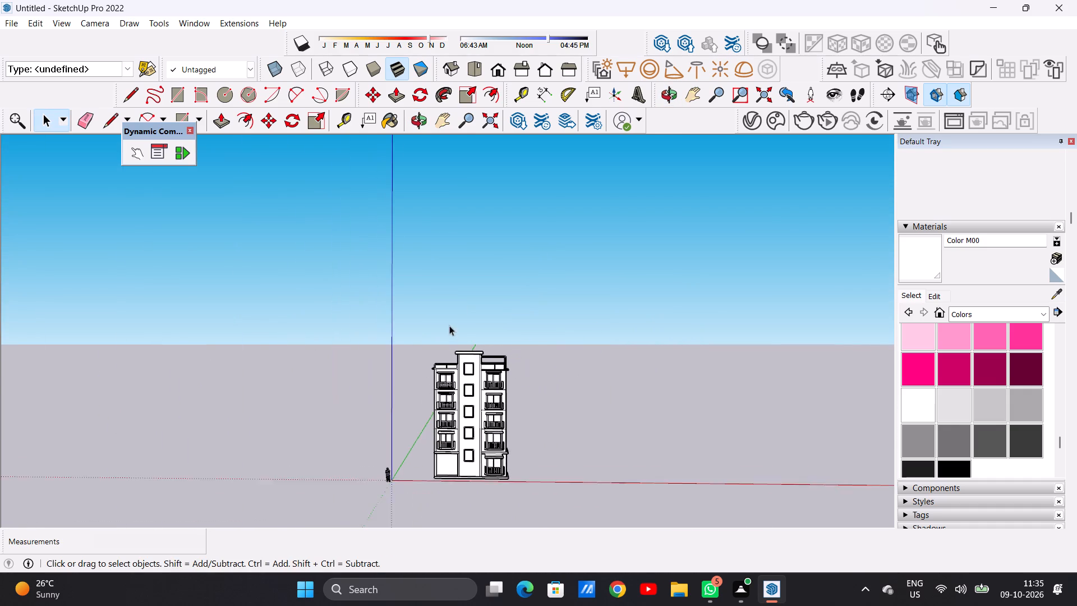
Examine the building from all around, including both side walls, the rear and the front.
{"action": "scroll", "coordinate": [449, 325], "scroll_direction": "down", "scroll_amount": 3}
{"action": "middle_click_drag", "start_coordinate": [579, 375], "coordinate": [423, 379]}
{"action": "scroll", "coordinate": [468, 380], "scroll_direction": "up", "scroll_amount": 12}
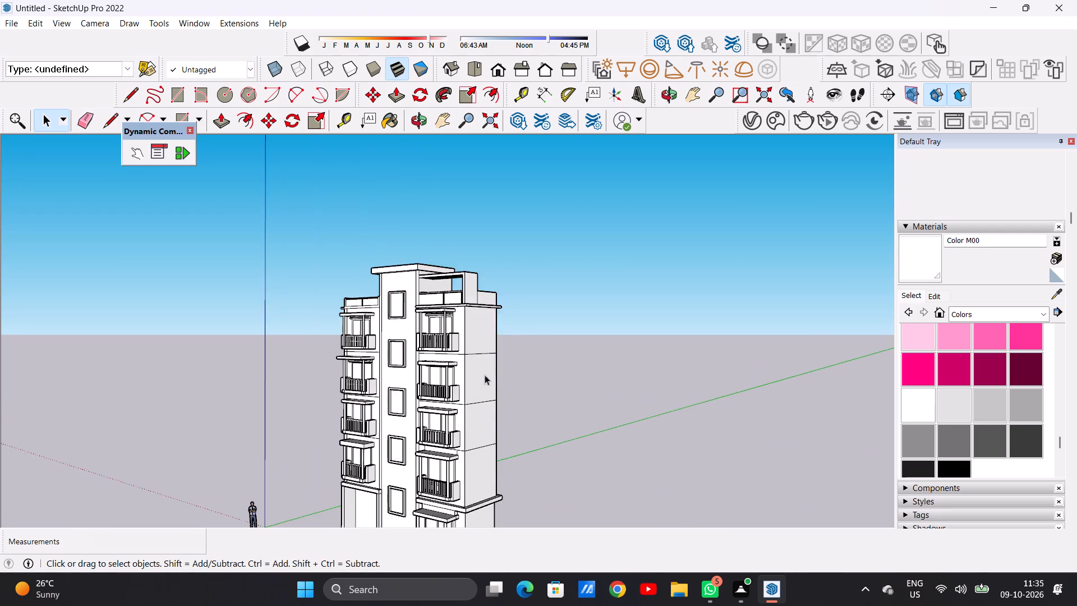
{"action": "scroll", "coordinate": [485, 375], "scroll_direction": "up", "scroll_amount": 6}
{"action": "scroll", "coordinate": [522, 374], "scroll_direction": "down", "scroll_amount": 6}
{"action": "middle_click_drag", "start_coordinate": [408, 364], "coordinate": [733, 351]}
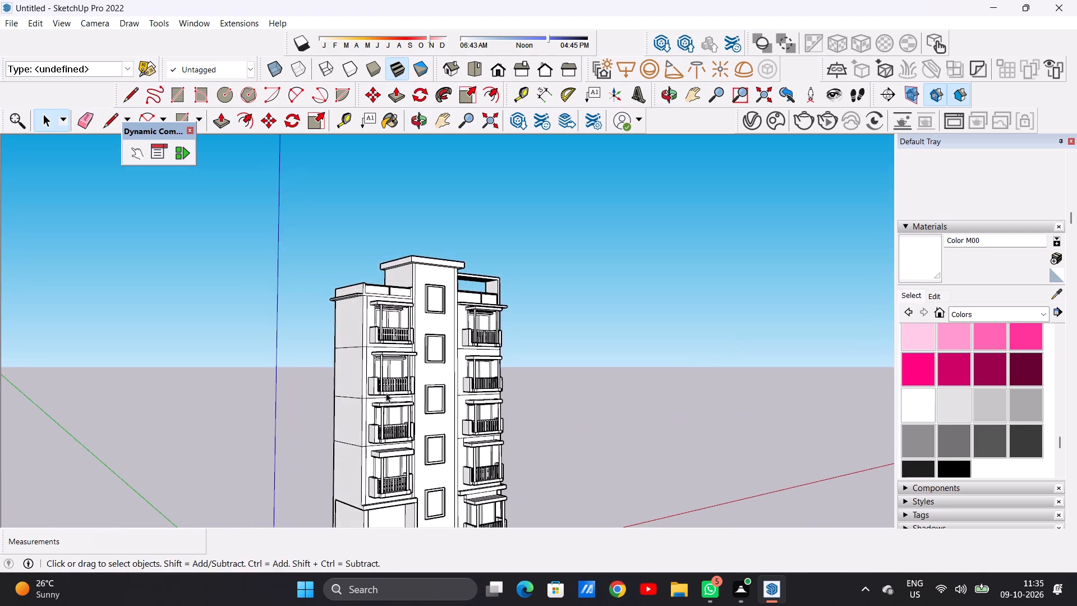
{"action": "middle_click_drag", "start_coordinate": [387, 403], "coordinate": [687, 433]}
{"action": "middle_click_drag", "start_coordinate": [274, 433], "coordinate": [408, 437]}
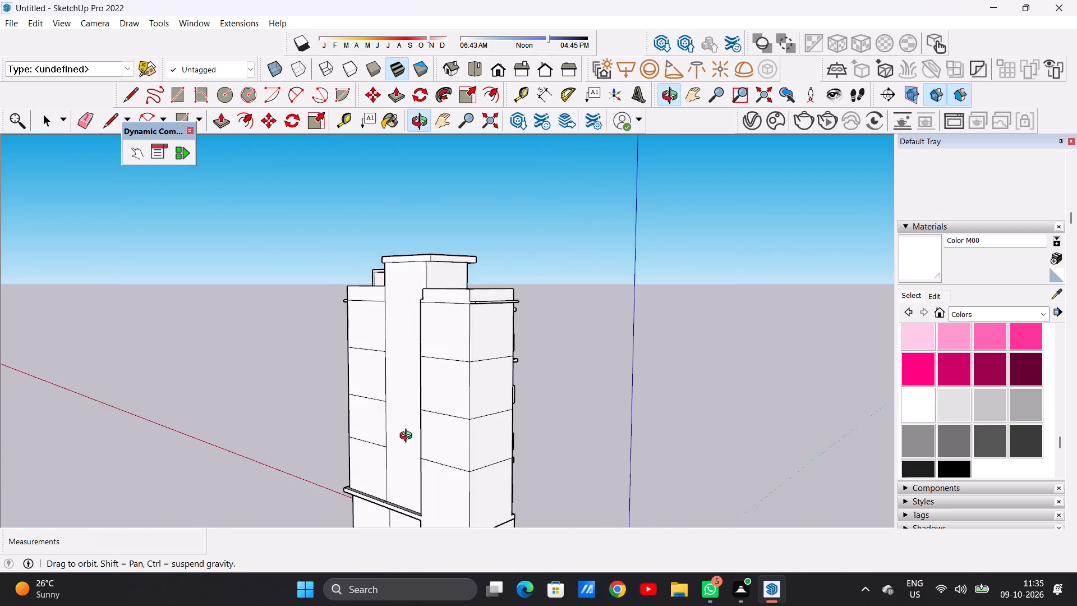
{"action": "middle_click_drag", "start_coordinate": [408, 437], "coordinate": [231, 435]}
{"action": "middle_click_drag", "start_coordinate": [524, 445], "coordinate": [195, 437]}
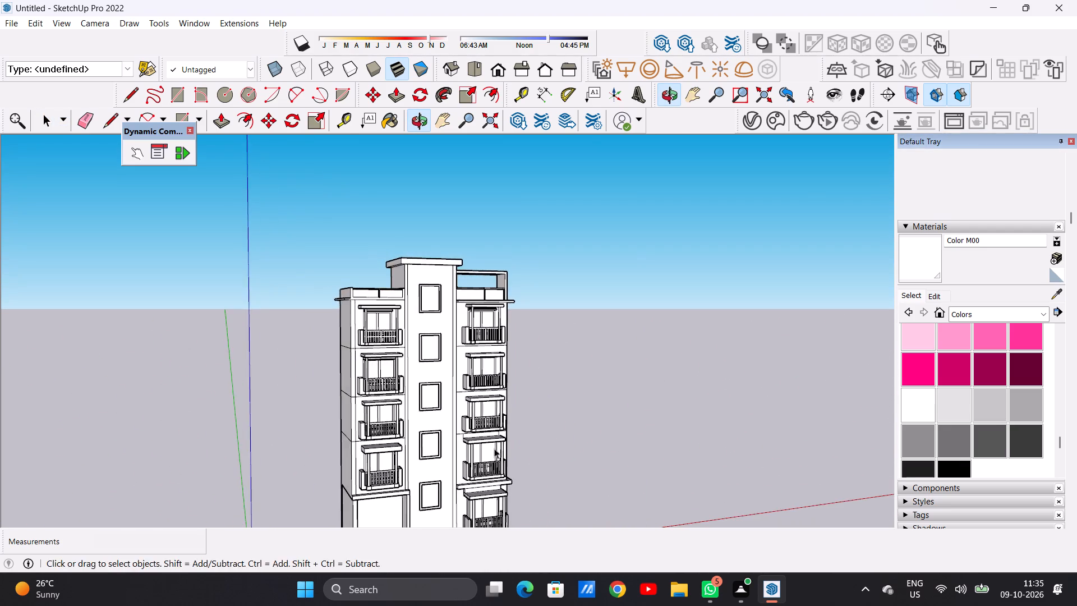
{"action": "middle_click_drag", "start_coordinate": [494, 448], "coordinate": [399, 452]}
{"action": "scroll", "coordinate": [441, 419], "scroll_direction": "down", "scroll_amount": 7}
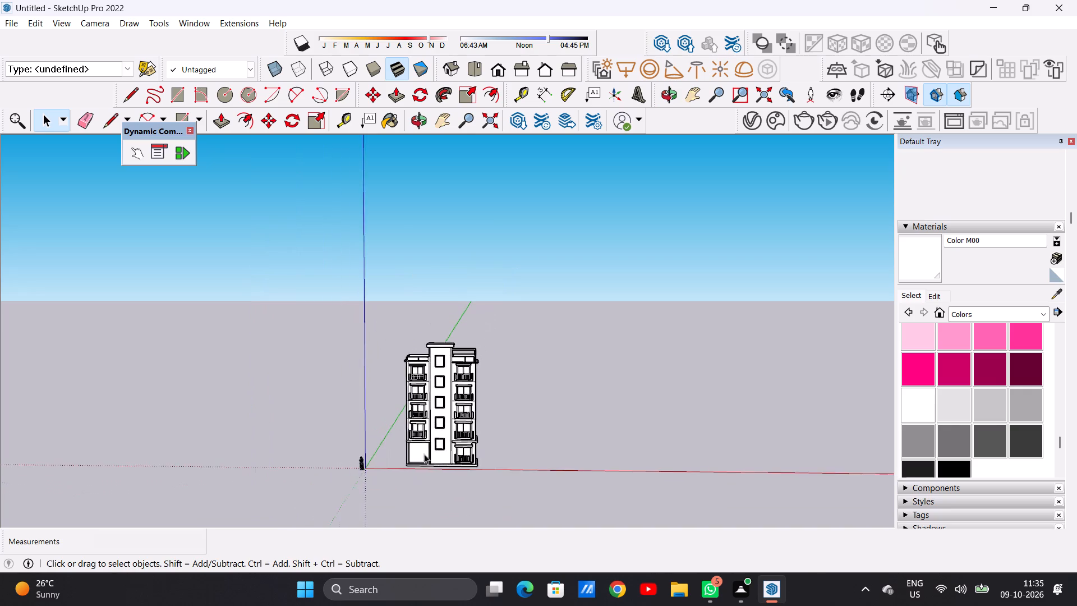
{"action": "scroll", "coordinate": [424, 454], "scroll_direction": "down", "scroll_amount": 3}
Push/Pull the small plinth face before the large opening's inner pier, beside the stair windows, up 10' to the ledge.
{"action": "scroll", "coordinate": [420, 454], "scroll_direction": "up", "scroll_amount": 16}
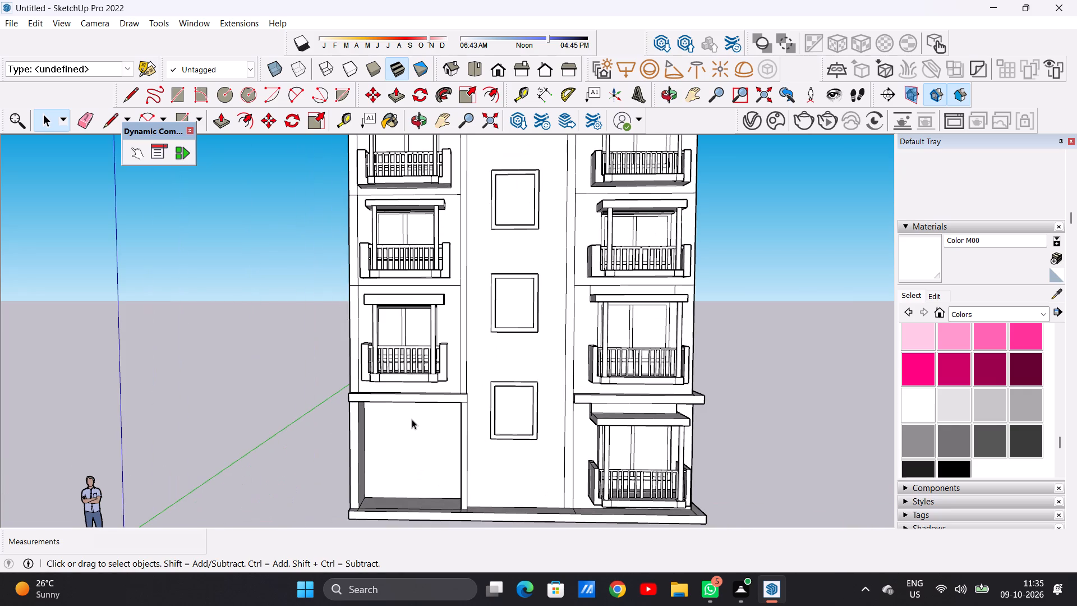
{"action": "scroll", "coordinate": [445, 440], "scroll_direction": "down", "scroll_amount": 4}
{"action": "middle_click_drag", "start_coordinate": [454, 428], "coordinate": [444, 483]}
{"action": "scroll", "coordinate": [442, 462], "scroll_direction": "up", "scroll_amount": 9}
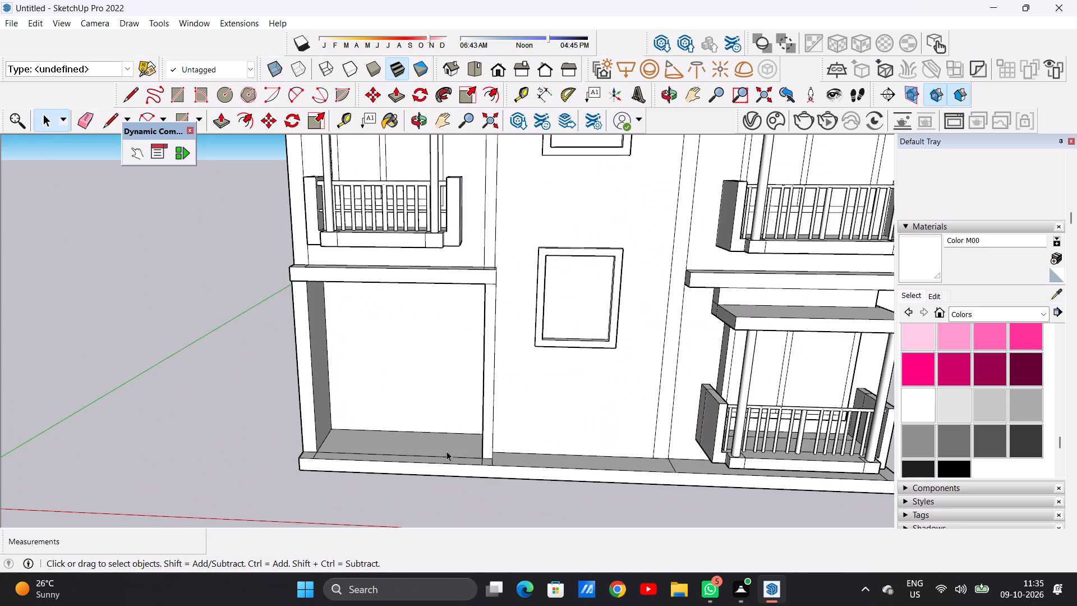
{"action": "middle_click_drag", "start_coordinate": [357, 433], "coordinate": [402, 533]}
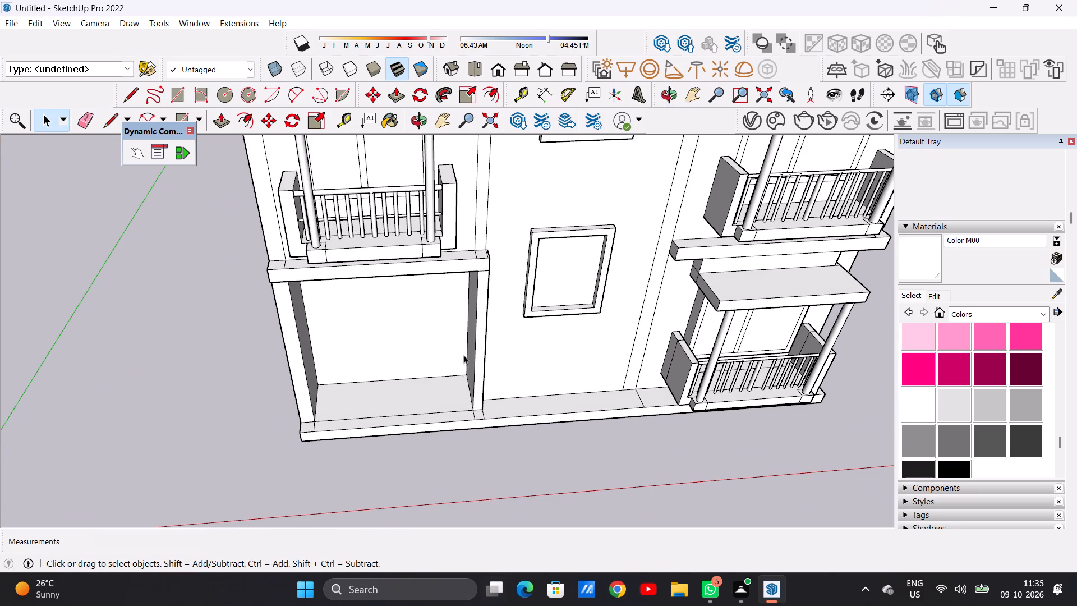
{"action": "scroll", "coordinate": [497, 393], "scroll_direction": "up", "scroll_amount": 7}
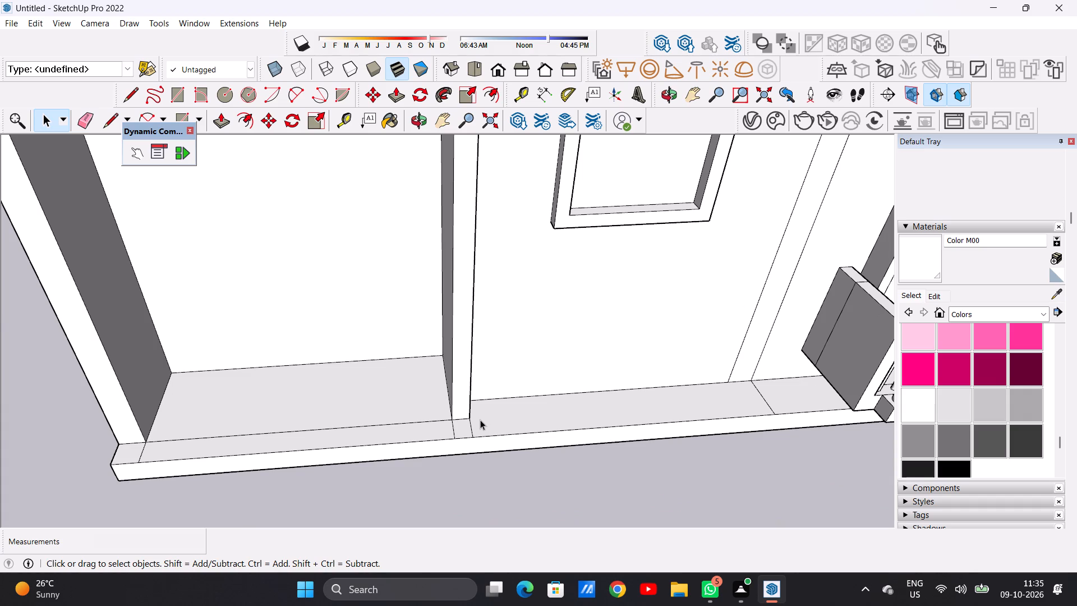
{"action": "key", "text": "p"}
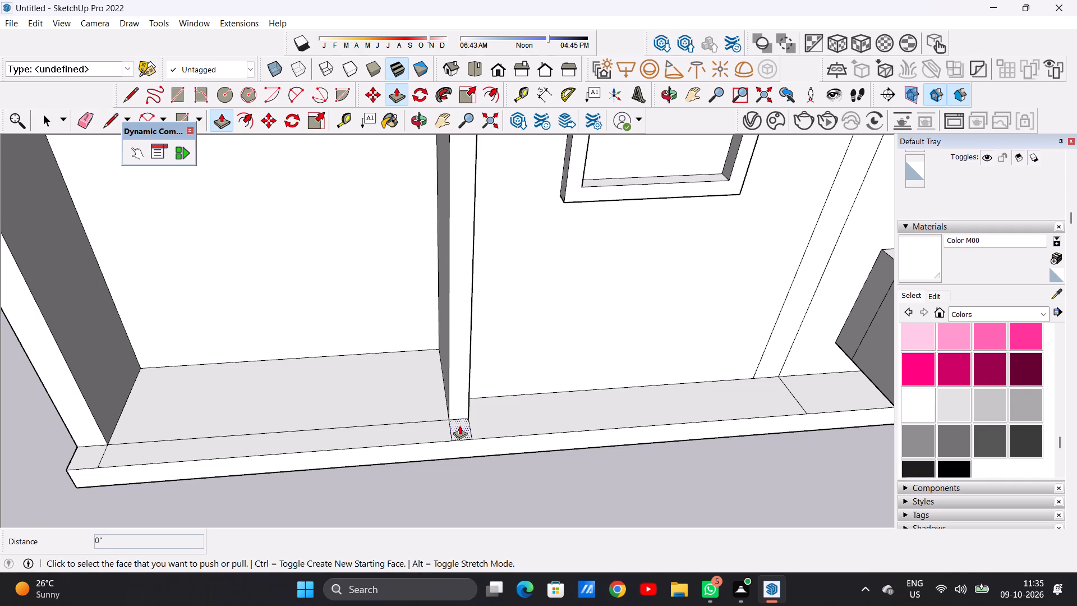
{"action": "left_click", "coordinate": [459, 425]}
{"action": "scroll", "coordinate": [457, 390], "scroll_direction": "down", "scroll_amount": 5}
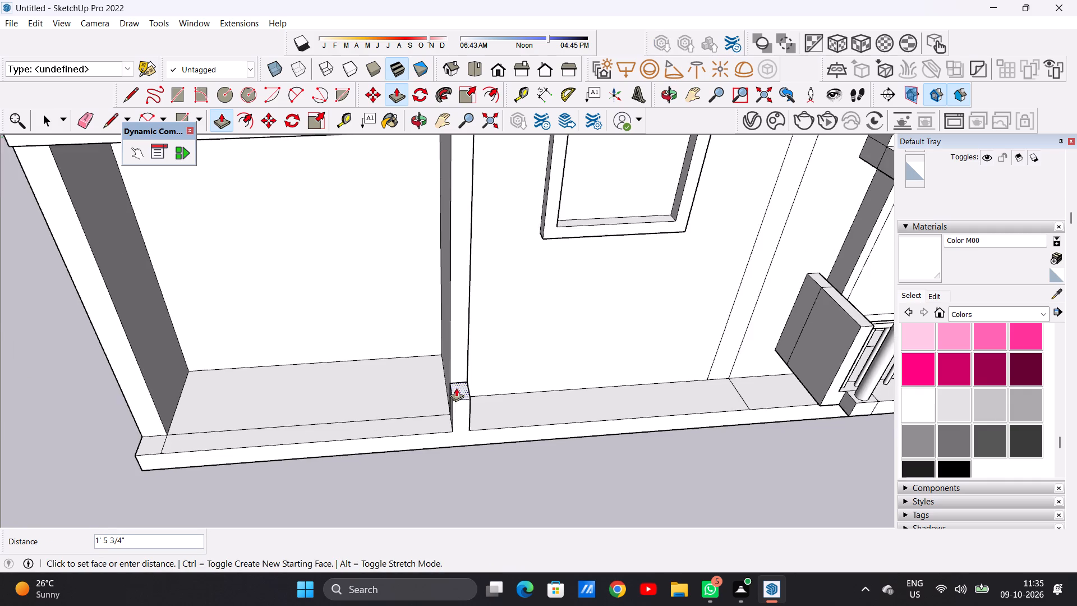
{"action": "scroll", "coordinate": [456, 388], "scroll_direction": "down", "scroll_amount": 7}
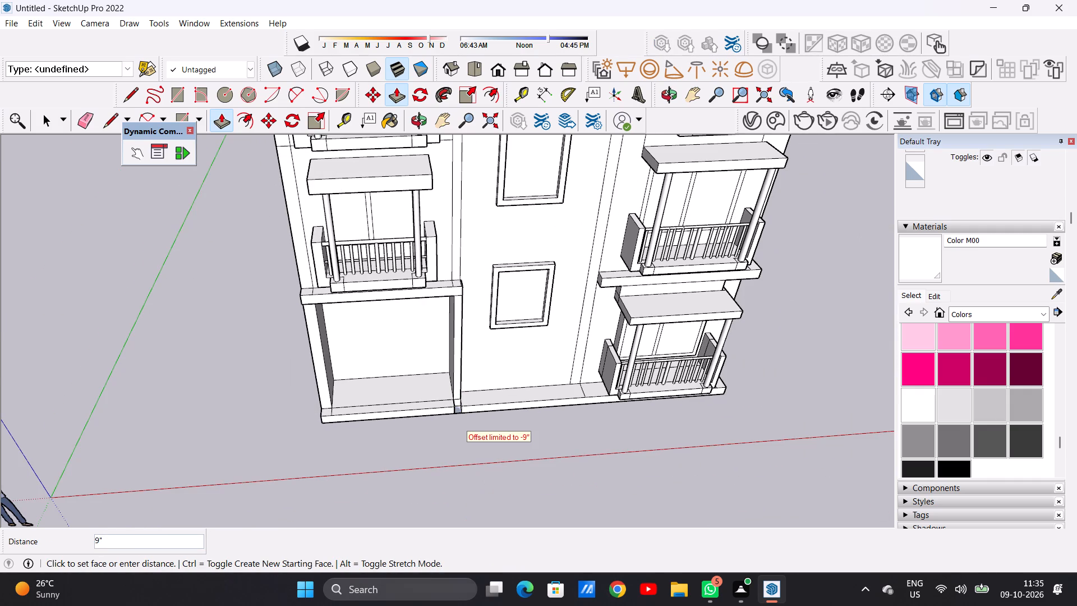
{"action": "scroll", "coordinate": [459, 297], "scroll_direction": "up", "scroll_amount": 3}
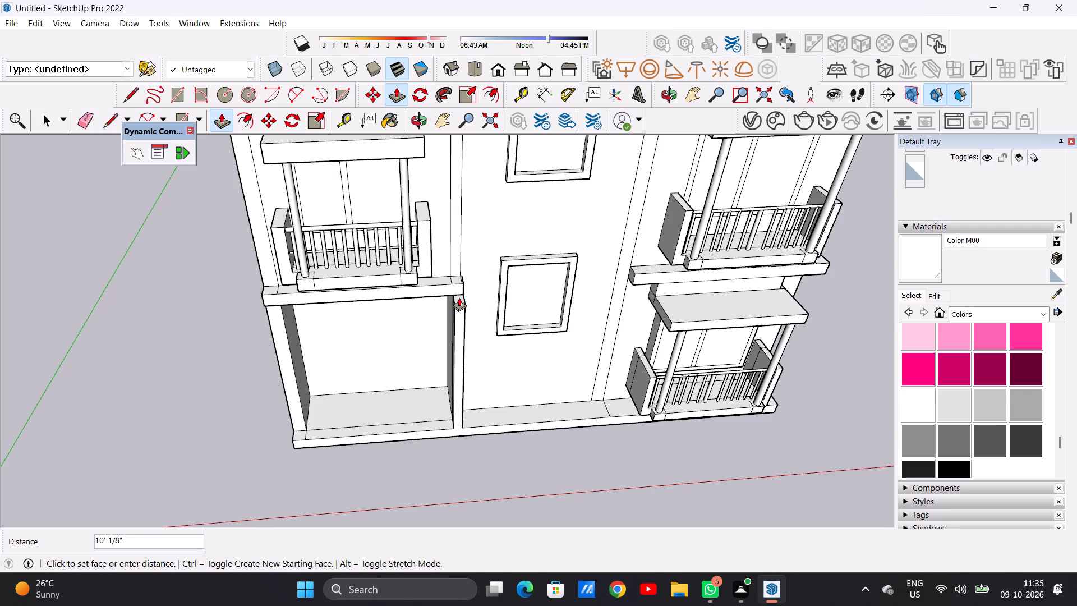
{"action": "middle_click_drag", "start_coordinate": [457, 299], "coordinate": [486, 292]}
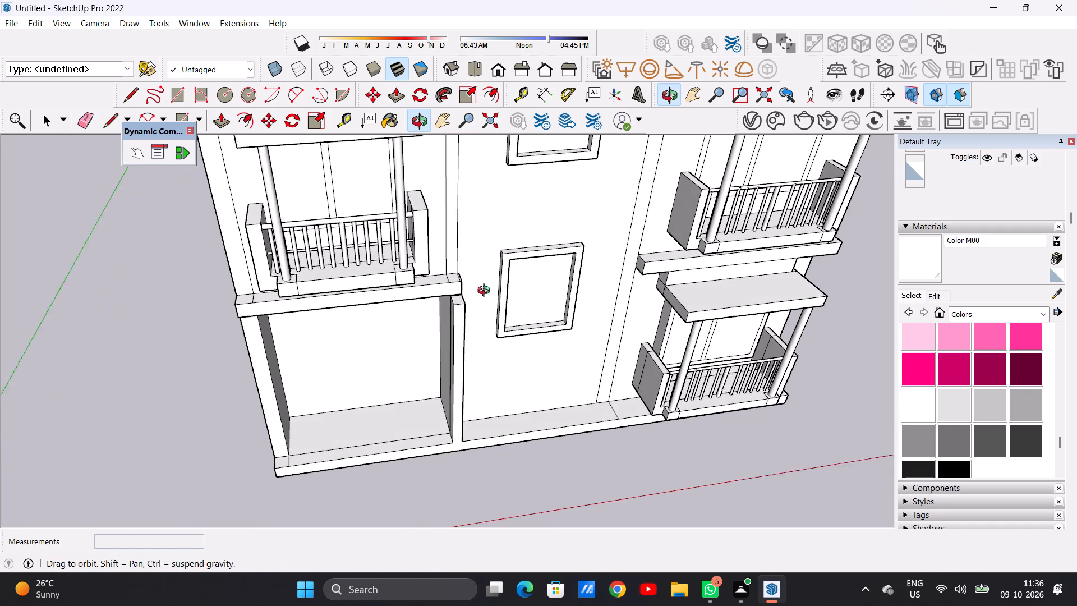
{"action": "middle_click_drag", "start_coordinate": [486, 292], "coordinate": [504, 283]}
{"action": "scroll", "coordinate": [448, 300], "scroll_direction": "up", "scroll_amount": 10}
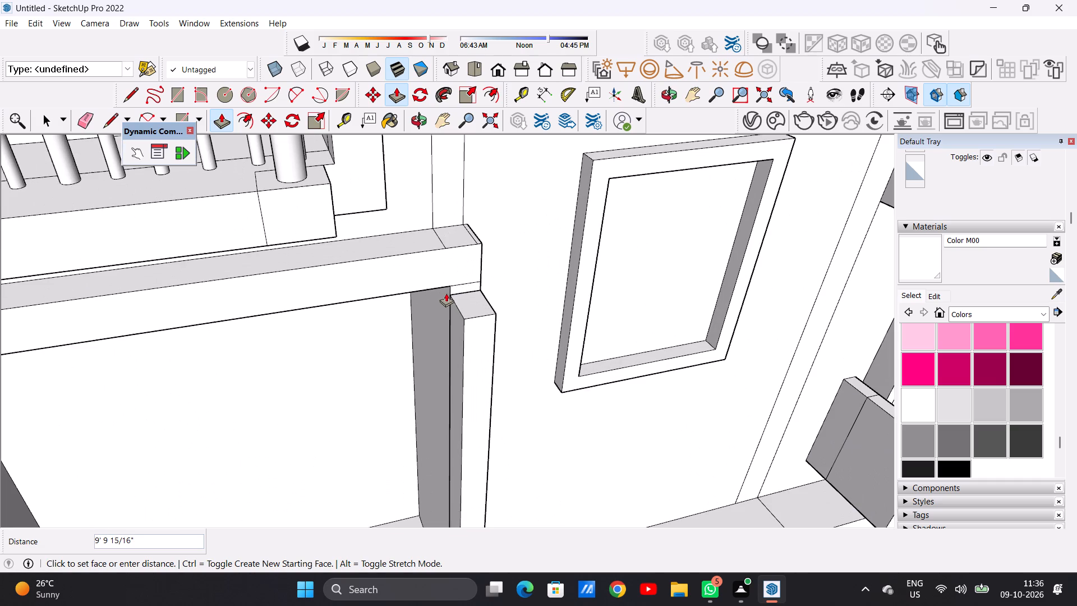
{"action": "left_click", "coordinate": [447, 283]}
{"action": "scroll", "coordinate": [470, 380], "scroll_direction": "down", "scroll_amount": 8}
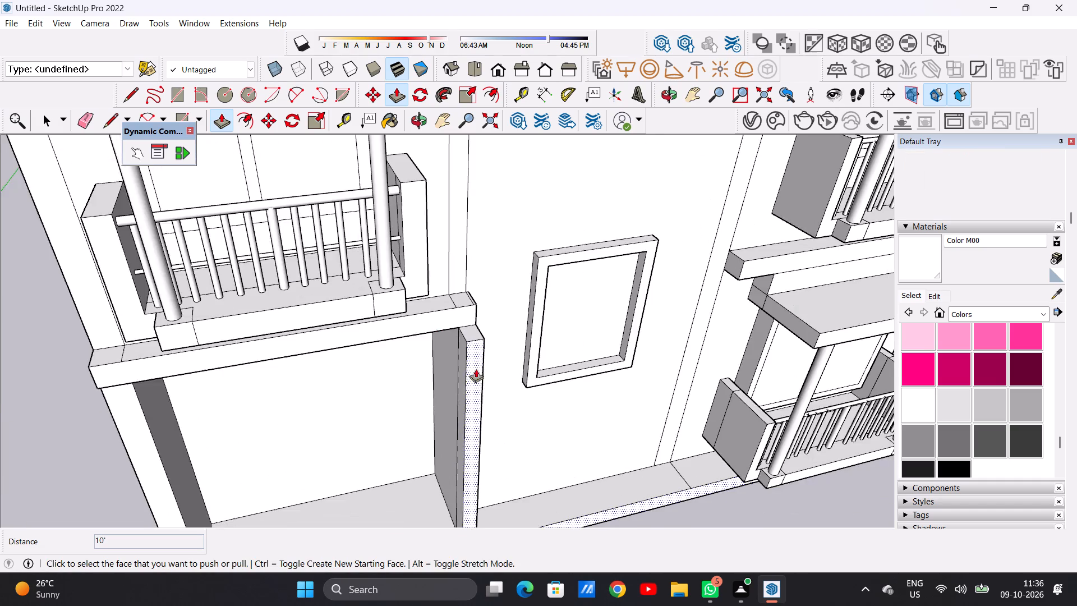
Push/Pull the small plinth face before the large opening's outer pier, at the building corner, up 10' to the ledge.
{"action": "scroll", "coordinate": [476, 369], "scroll_direction": "down", "scroll_amount": 11}
{"action": "middle_click_drag", "start_coordinate": [392, 442], "coordinate": [218, 442]}
{"action": "scroll", "coordinate": [407, 381], "scroll_direction": "up", "scroll_amount": 2}
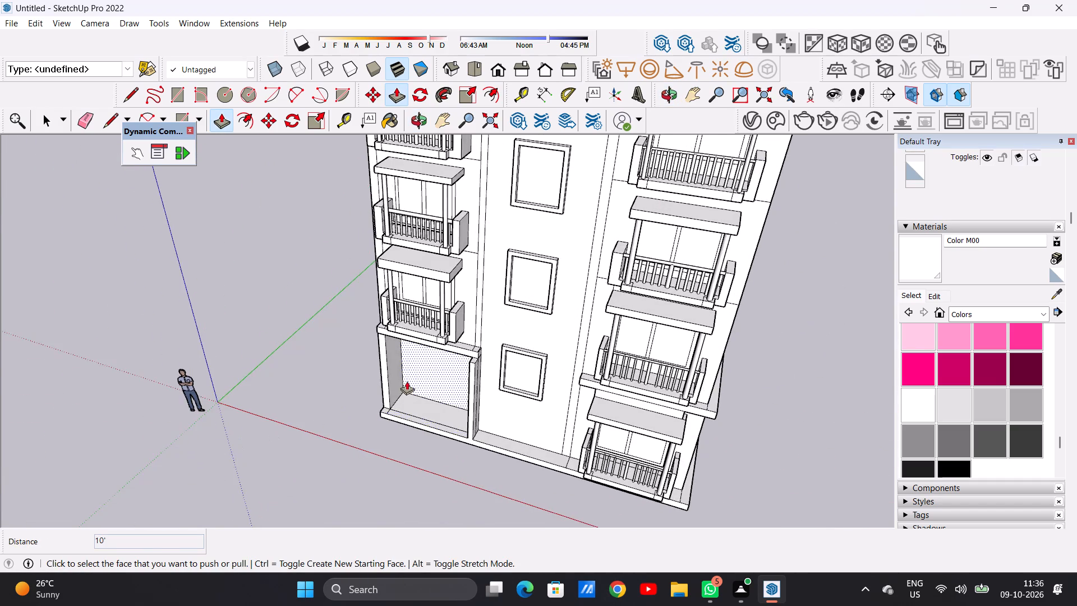
{"action": "scroll", "coordinate": [407, 381], "scroll_direction": "up", "scroll_amount": 10}
{"action": "left_click", "coordinate": [364, 442]}
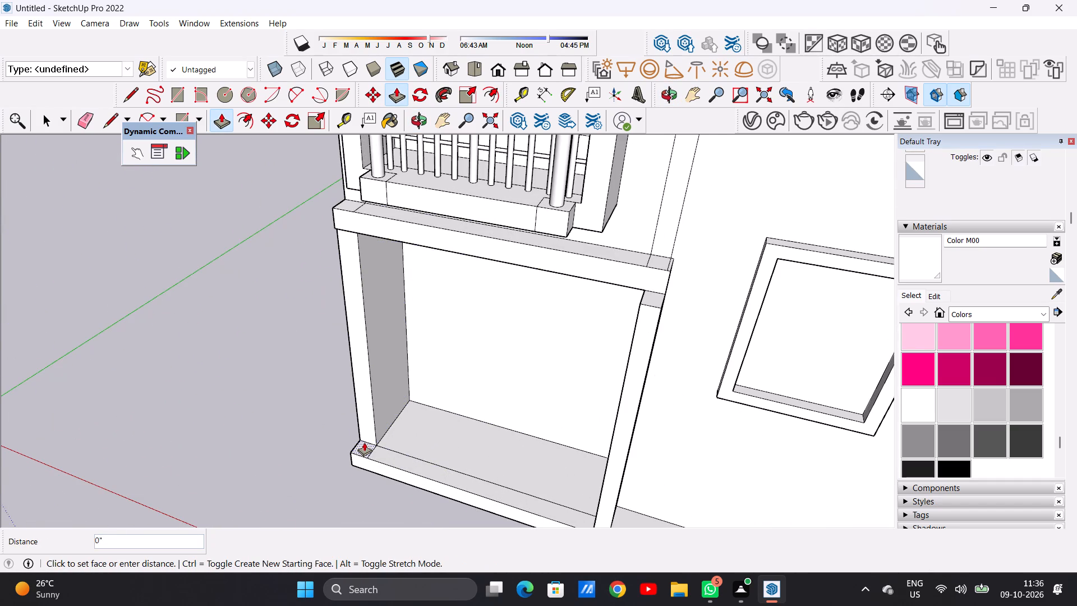
{"action": "scroll", "coordinate": [361, 374], "scroll_direction": "down", "scroll_amount": 8}
{"action": "scroll", "coordinate": [349, 283], "scroll_direction": "up", "scroll_amount": 8}
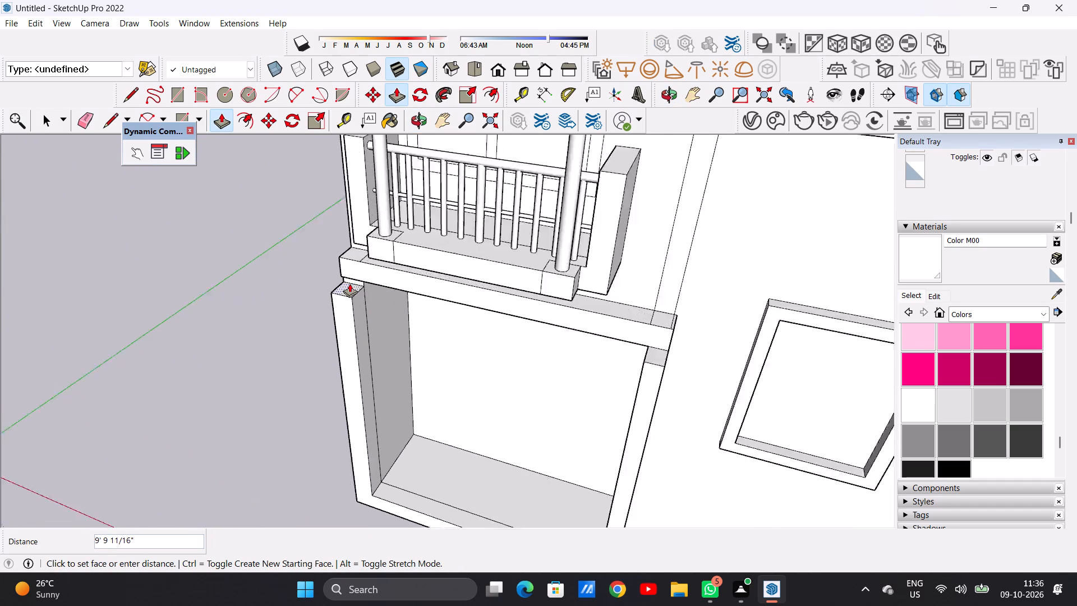
{"action": "scroll", "coordinate": [349, 283], "scroll_direction": "up", "scroll_amount": 7}
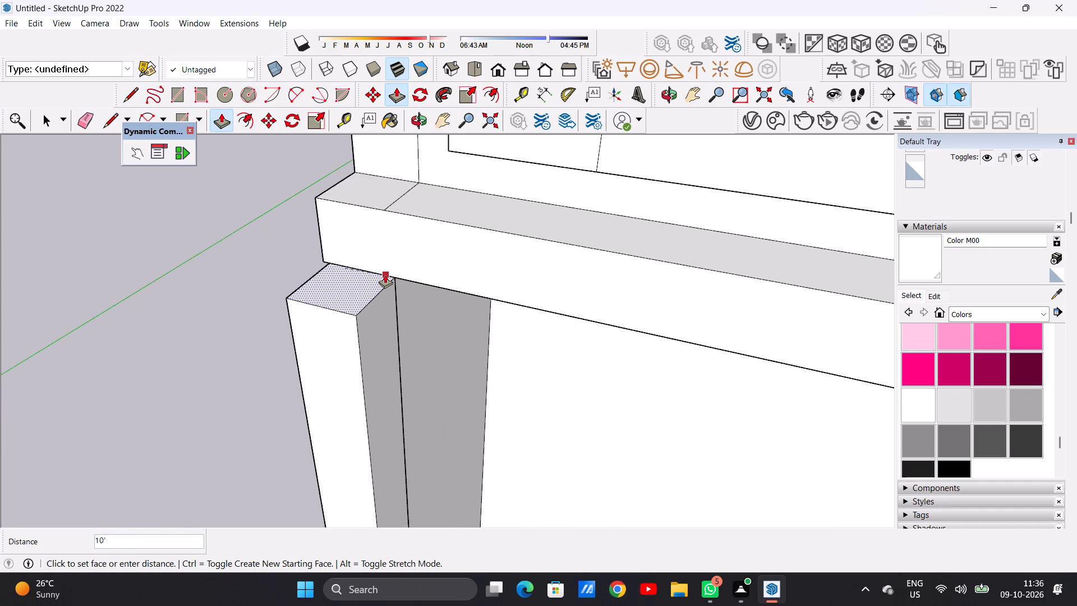
{"action": "left_click", "coordinate": [398, 278]}
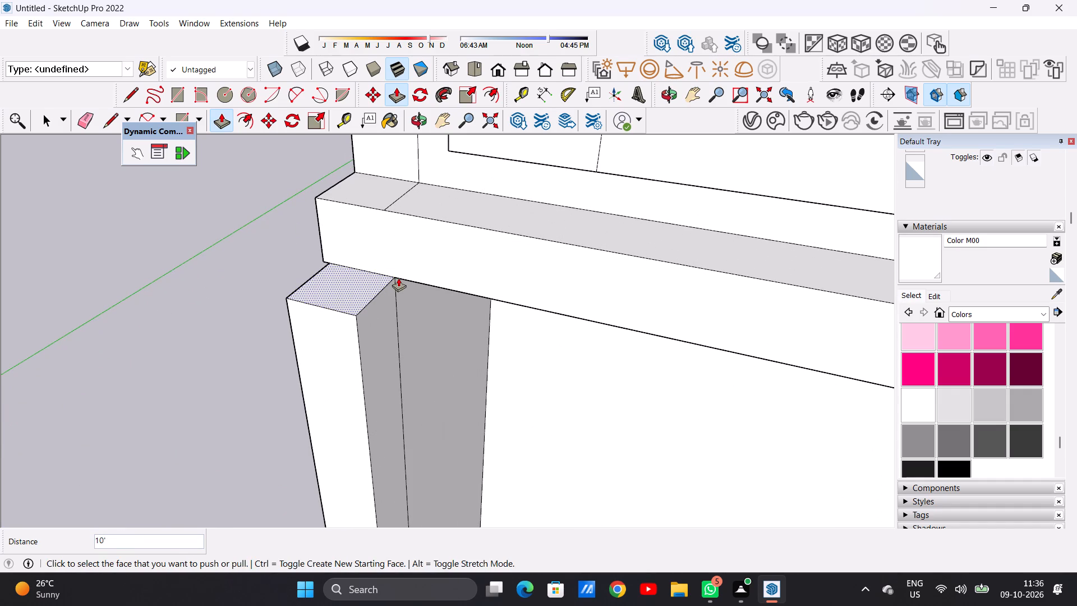
{"action": "key", "text": "space"}
Examine the front elevation and the large ground-floor opening with both extended piers from several angles and distances.
{"action": "scroll", "coordinate": [268, 430], "scroll_direction": "down", "scroll_amount": 20}
{"action": "scroll", "coordinate": [268, 430], "scroll_direction": "down", "scroll_amount": 1}
{"action": "middle_click_drag", "start_coordinate": [353, 430], "coordinate": [433, 379]}
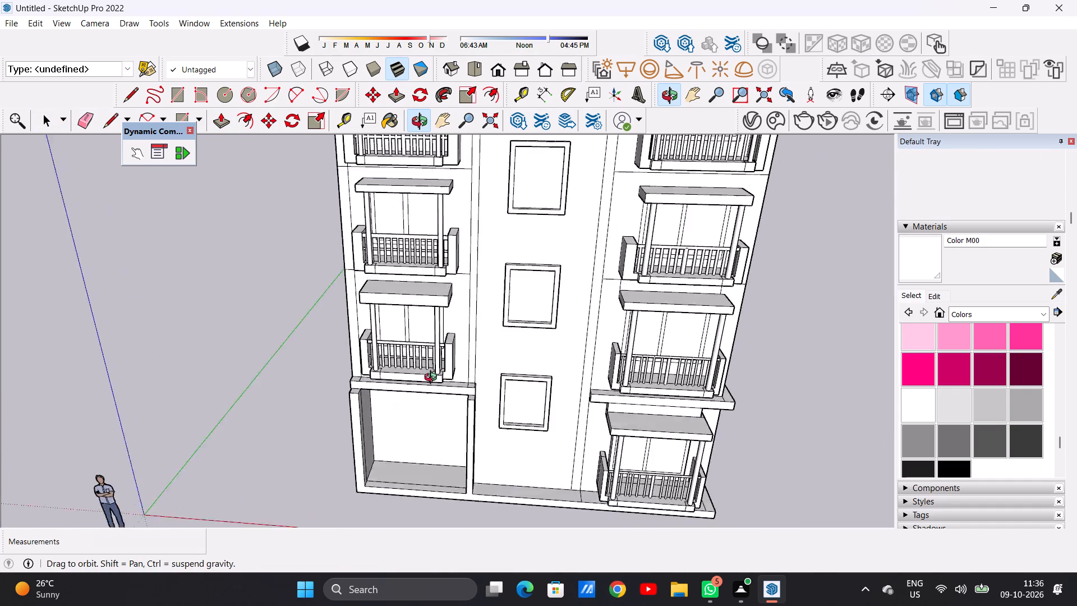
{"action": "middle_click_drag", "start_coordinate": [433, 379], "coordinate": [459, 333]}
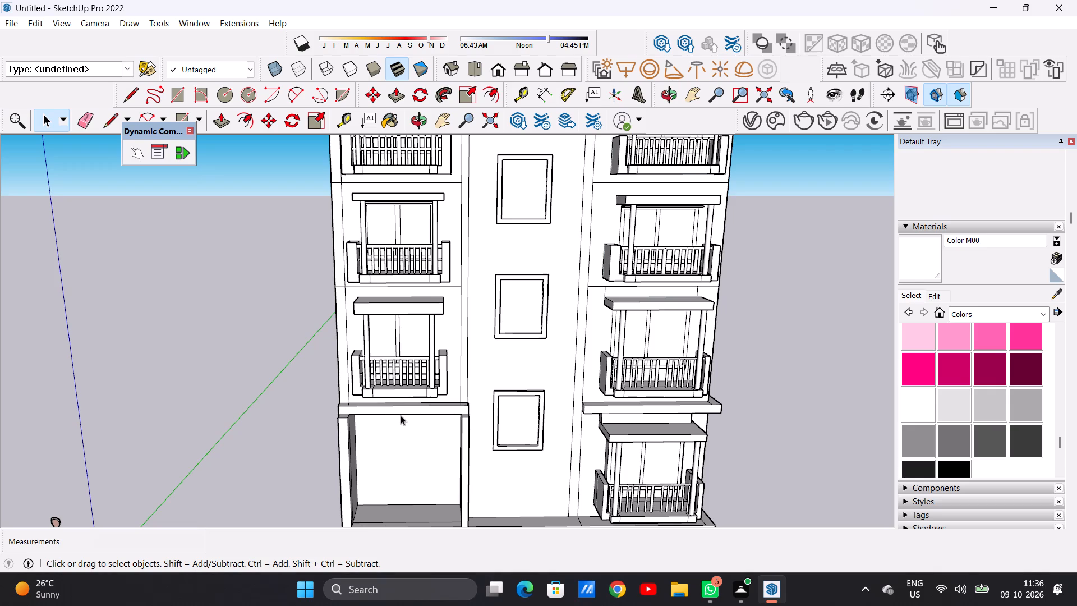
{"action": "scroll", "coordinate": [401, 415], "scroll_direction": "down", "scroll_amount": 7}
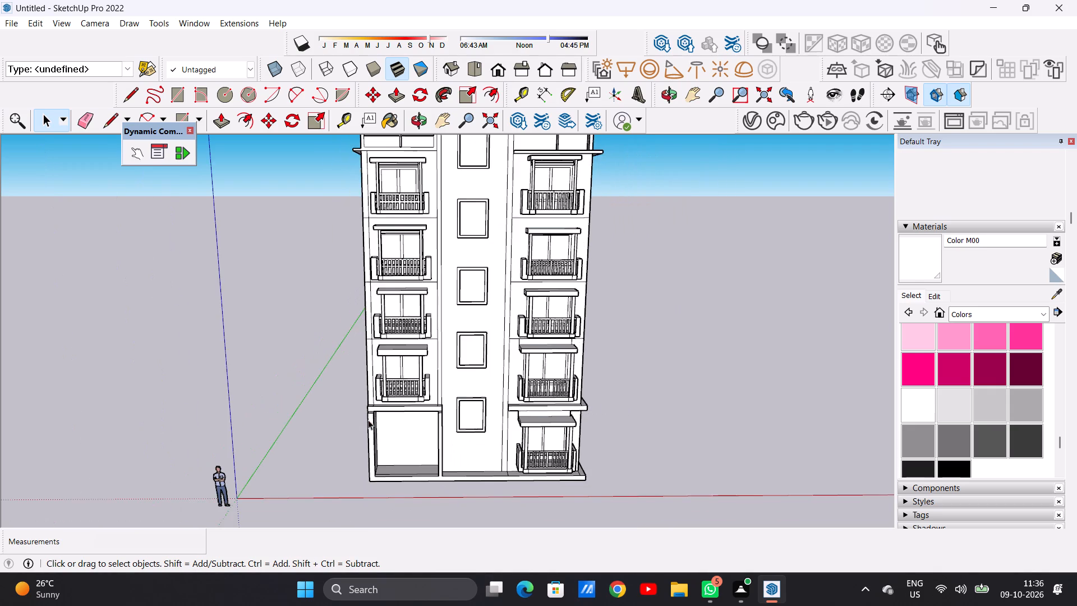
{"action": "middle_click_drag", "start_coordinate": [368, 420], "coordinate": [483, 402]}
{"action": "middle_click_drag", "start_coordinate": [461, 451], "coordinate": [390, 442]}
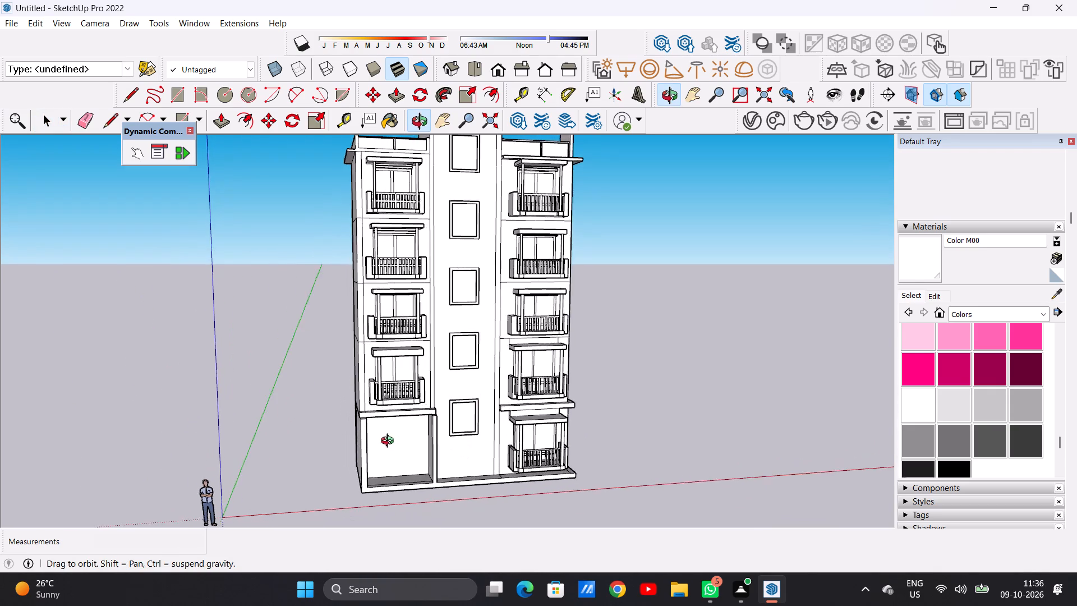
{"action": "middle_click_drag", "start_coordinate": [390, 442], "coordinate": [356, 437]}
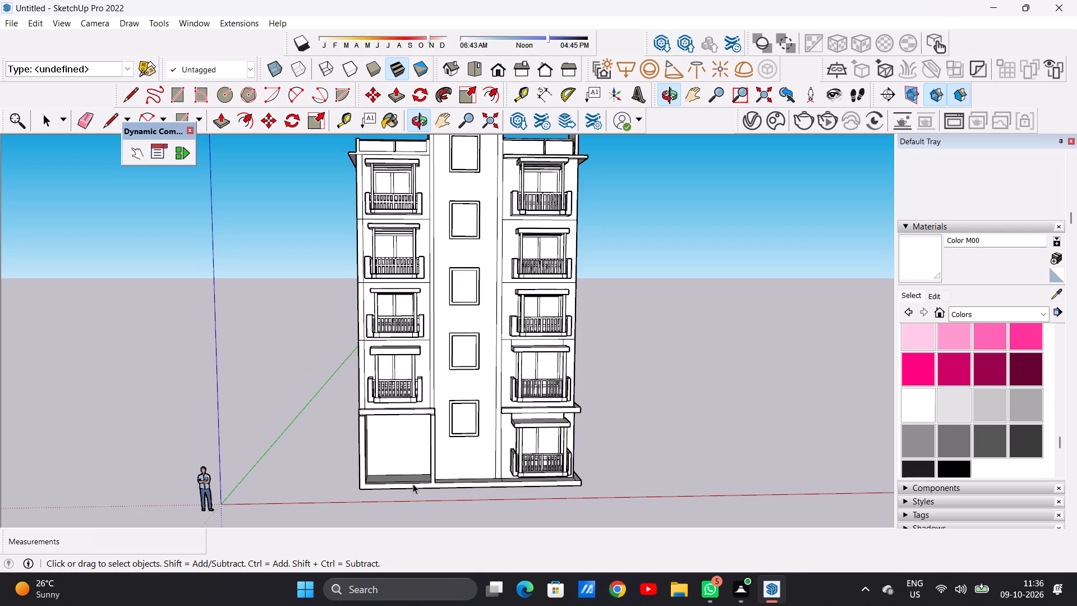
{"action": "middle_click_drag", "start_coordinate": [414, 485], "coordinate": [374, 534]}
{"action": "scroll", "coordinate": [431, 420], "scroll_direction": "up", "scroll_amount": 7}
{"action": "middle_click_drag", "start_coordinate": [395, 482], "coordinate": [513, 456]}
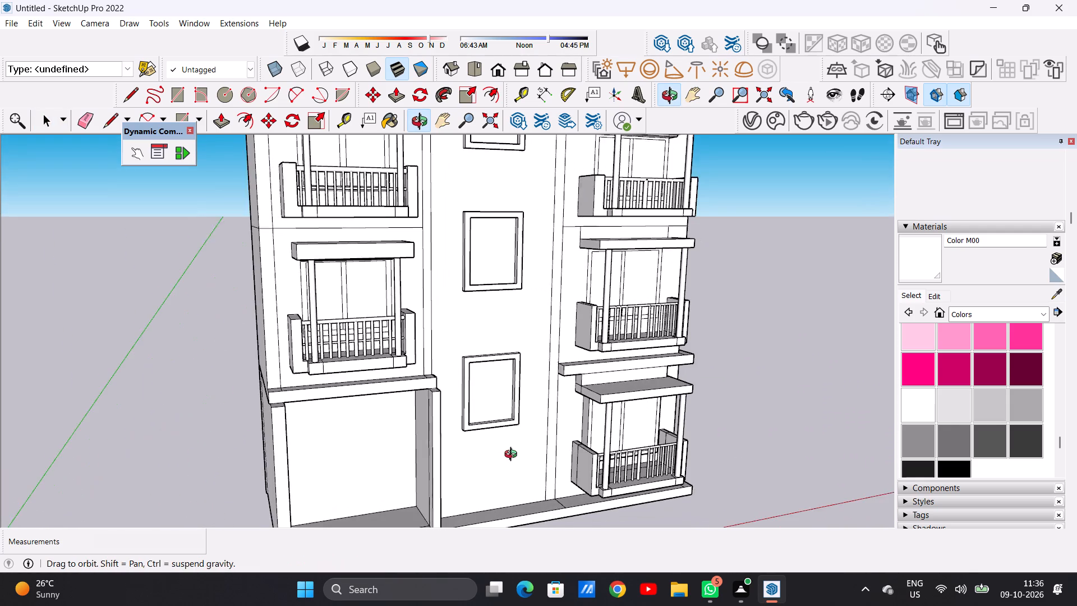
{"action": "middle_click_drag", "start_coordinate": [513, 456], "coordinate": [419, 472]}
{"action": "scroll", "coordinate": [493, 481], "scroll_direction": "down", "scroll_amount": 8}
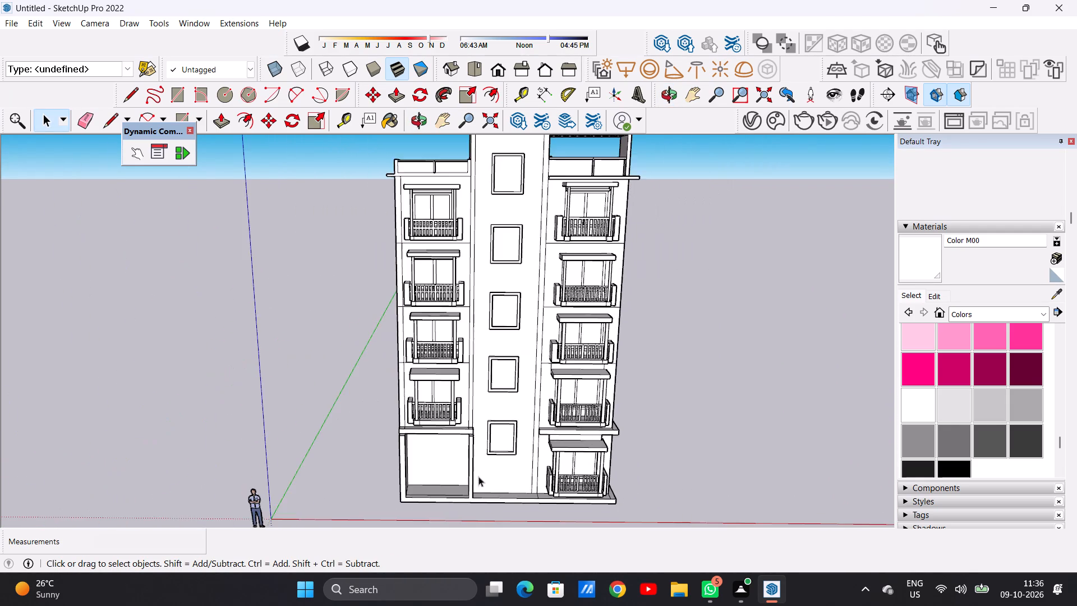
{"action": "scroll", "coordinate": [435, 511], "scroll_direction": "up", "scroll_amount": 6}
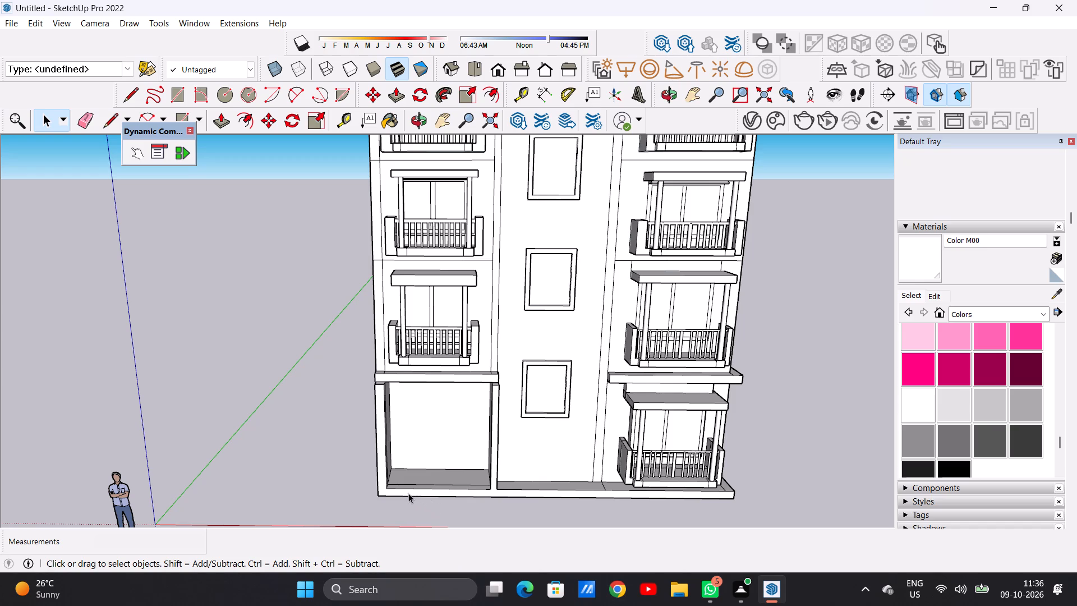
Push/Pull the recessed back wall of the large ground-floor opening forward about 4', flush with the front faces of the piers.
{"action": "middle_click_drag", "start_coordinate": [406, 492], "coordinate": [266, 450]}
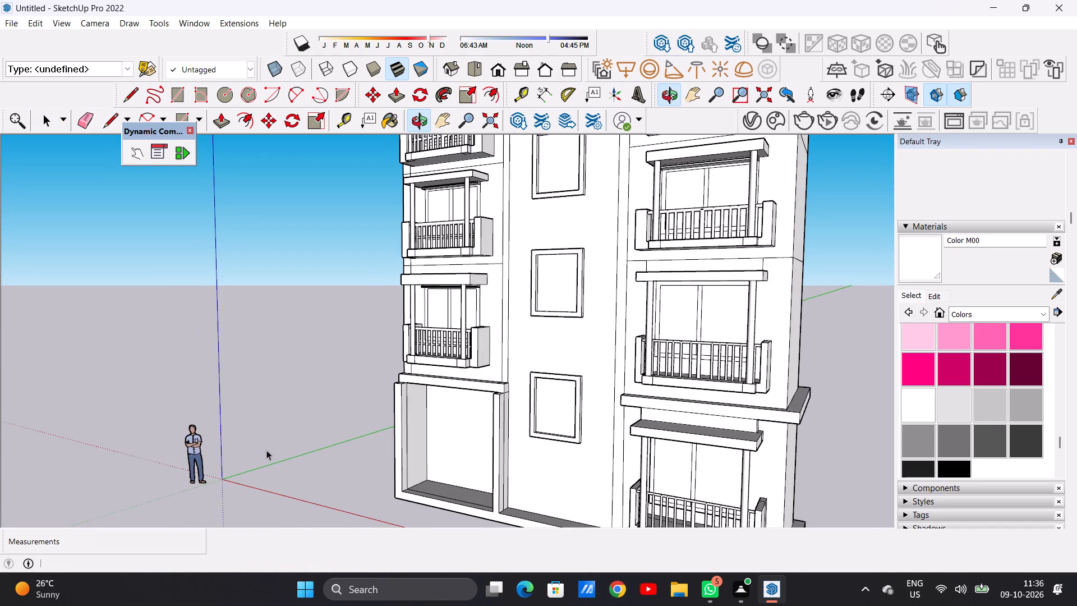
{"action": "scroll", "coordinate": [397, 394], "scroll_direction": "up", "scroll_amount": 5}
{"action": "middle_click_drag", "start_coordinate": [447, 411], "coordinate": [455, 358]}
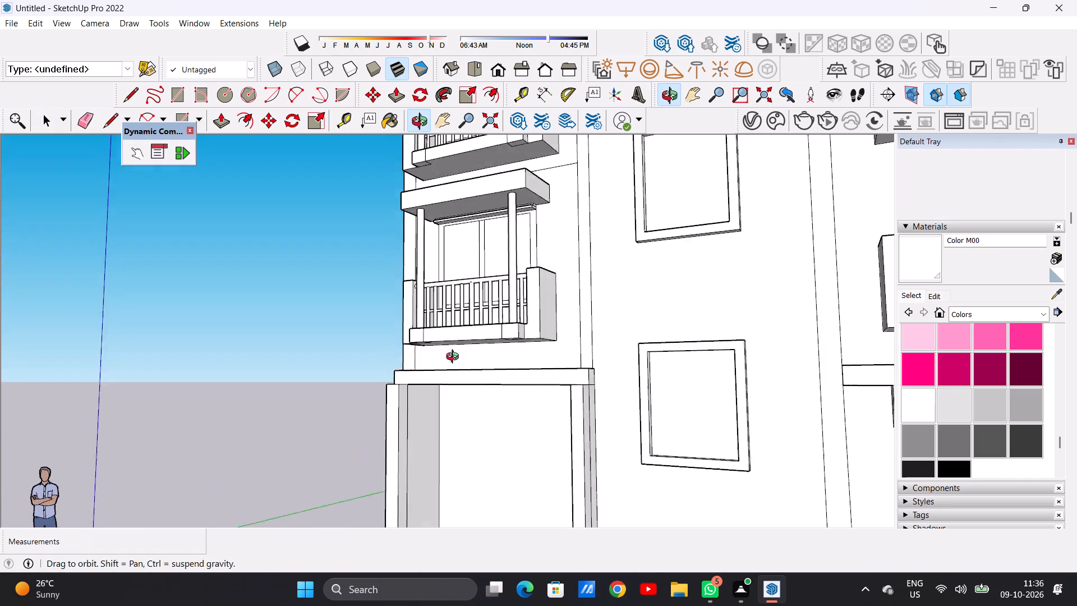
{"action": "middle_click_drag", "start_coordinate": [455, 358], "coordinate": [463, 324]}
{"action": "scroll", "coordinate": [494, 413], "scroll_direction": "up", "scroll_amount": 3}
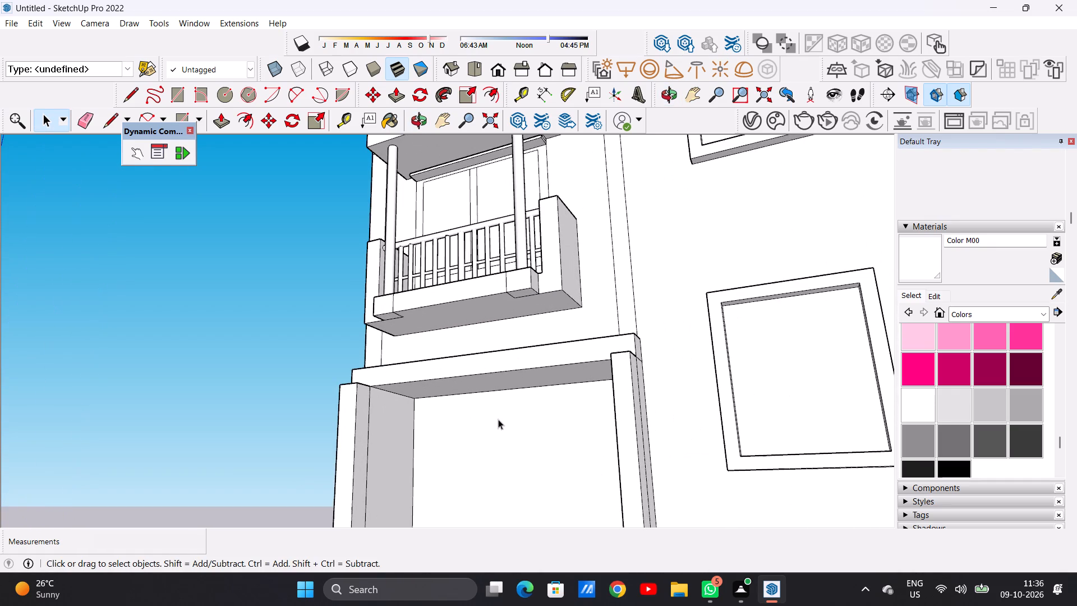
{"action": "key", "text": "p"}
{"action": "left_click", "coordinate": [514, 436]}
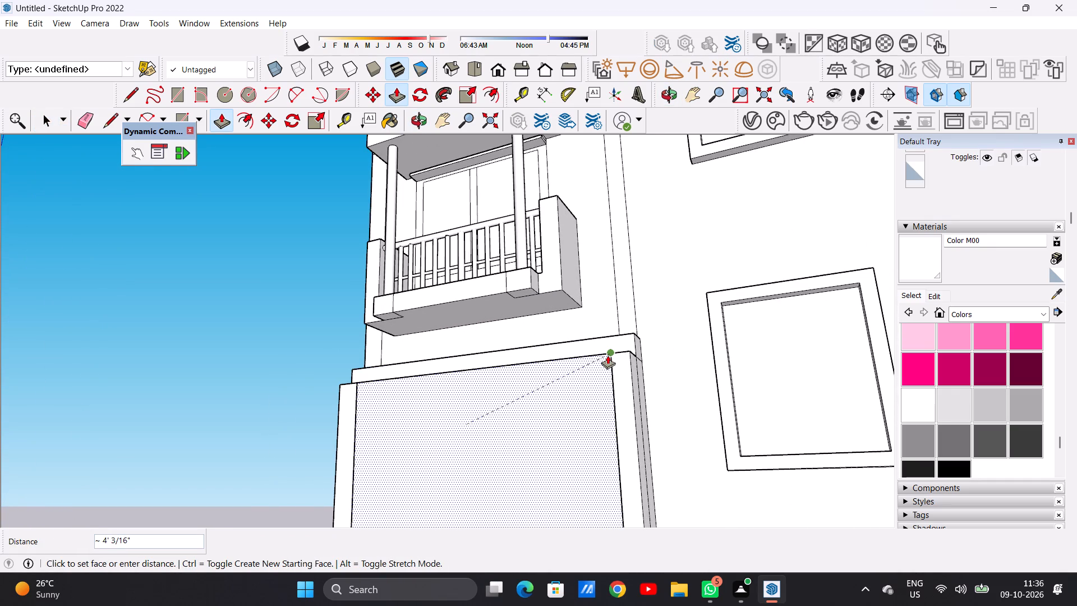
{"action": "left_click", "coordinate": [607, 355]}
{"action": "key", "text": "space"}
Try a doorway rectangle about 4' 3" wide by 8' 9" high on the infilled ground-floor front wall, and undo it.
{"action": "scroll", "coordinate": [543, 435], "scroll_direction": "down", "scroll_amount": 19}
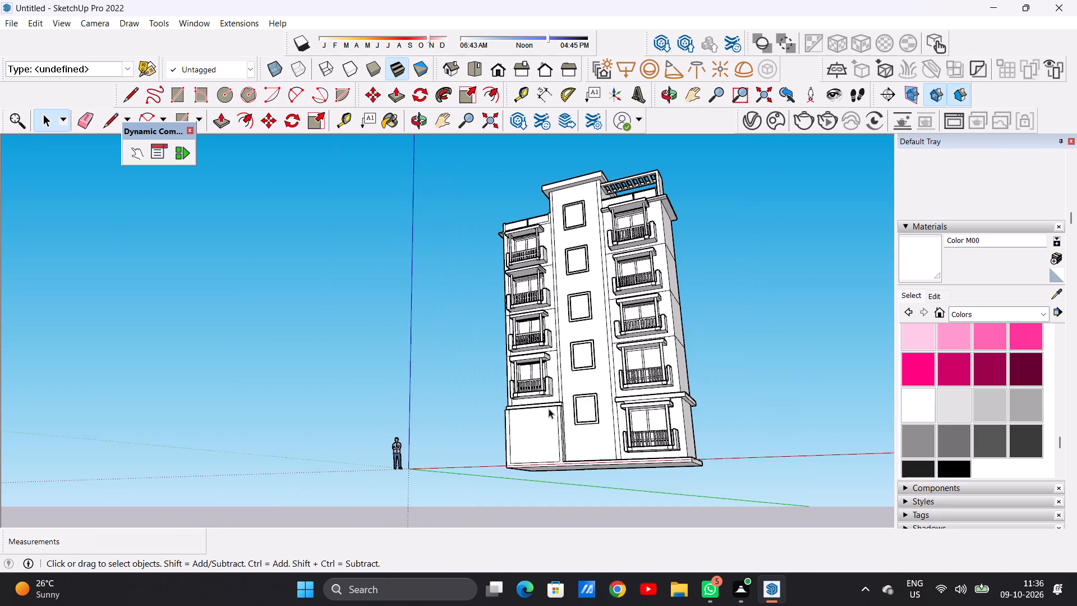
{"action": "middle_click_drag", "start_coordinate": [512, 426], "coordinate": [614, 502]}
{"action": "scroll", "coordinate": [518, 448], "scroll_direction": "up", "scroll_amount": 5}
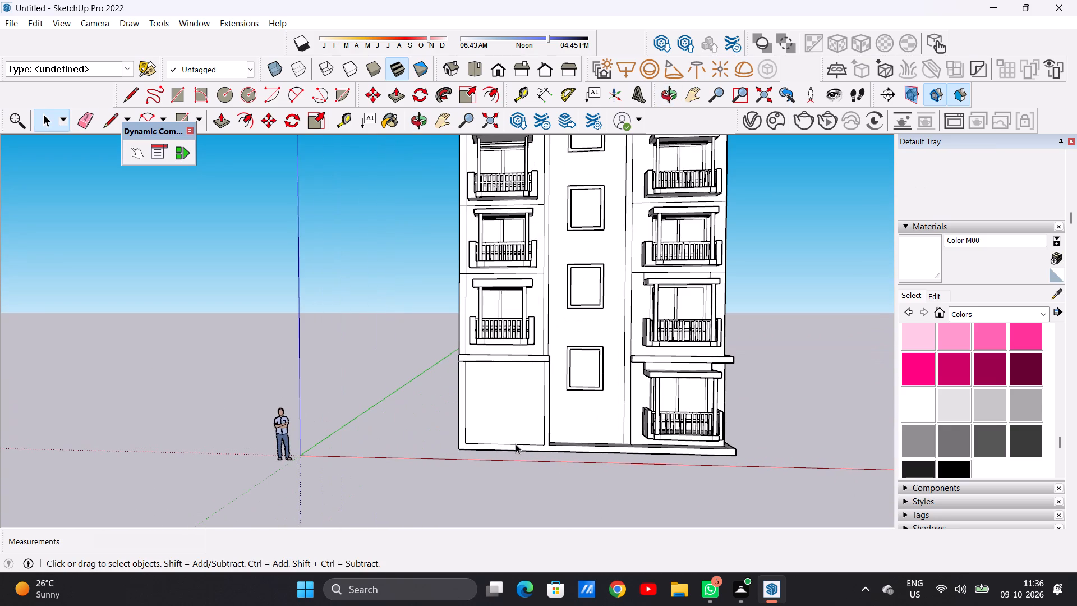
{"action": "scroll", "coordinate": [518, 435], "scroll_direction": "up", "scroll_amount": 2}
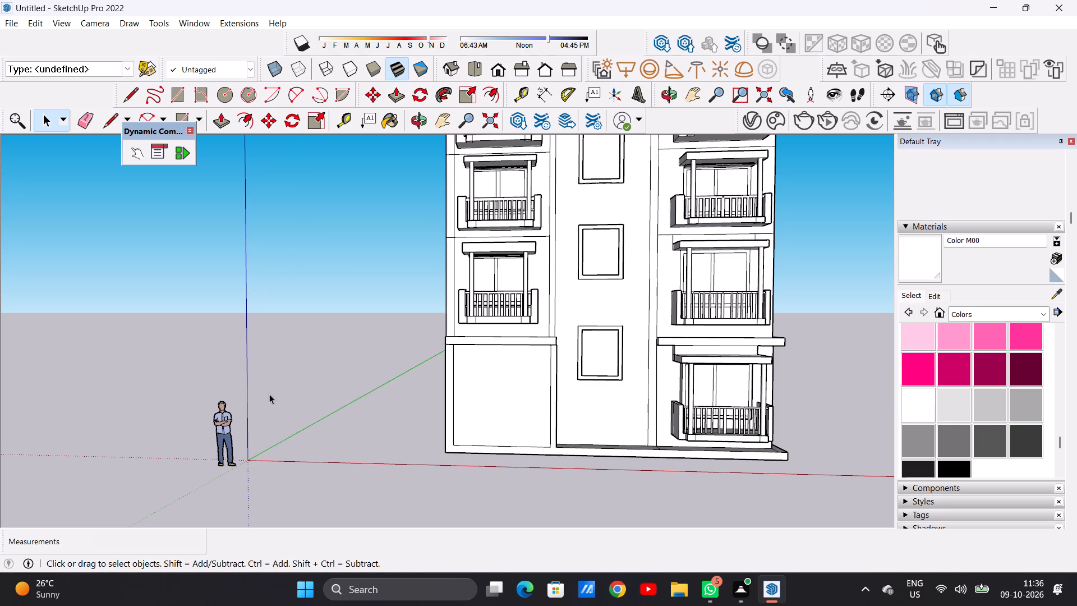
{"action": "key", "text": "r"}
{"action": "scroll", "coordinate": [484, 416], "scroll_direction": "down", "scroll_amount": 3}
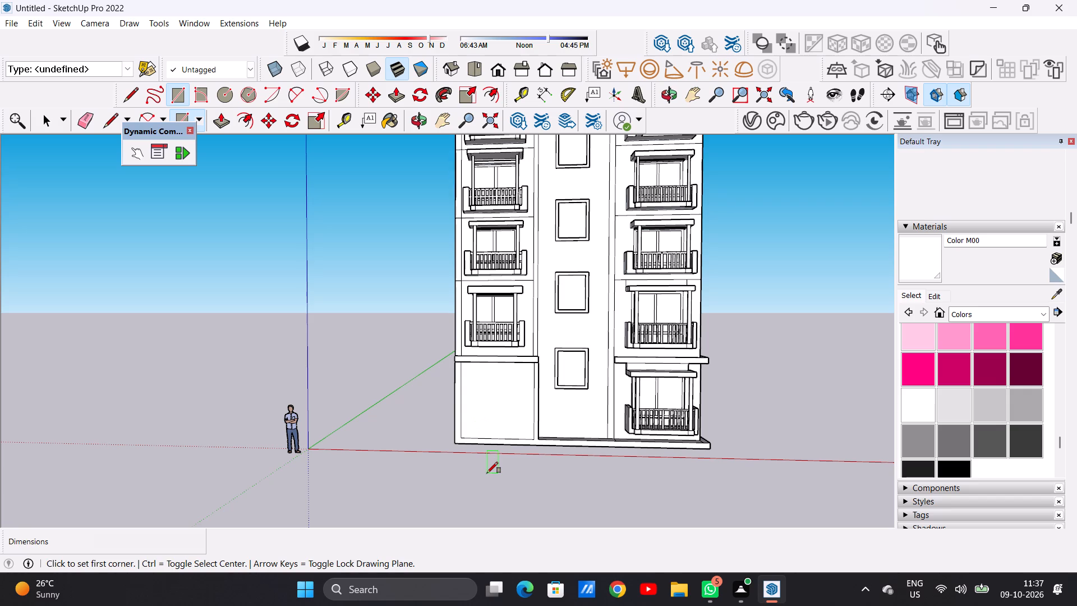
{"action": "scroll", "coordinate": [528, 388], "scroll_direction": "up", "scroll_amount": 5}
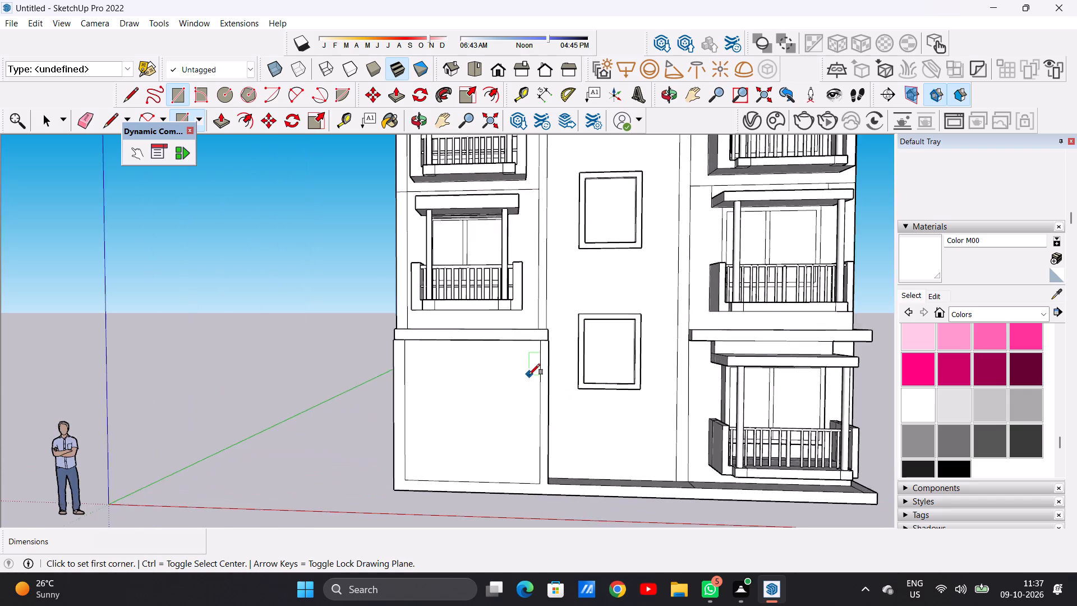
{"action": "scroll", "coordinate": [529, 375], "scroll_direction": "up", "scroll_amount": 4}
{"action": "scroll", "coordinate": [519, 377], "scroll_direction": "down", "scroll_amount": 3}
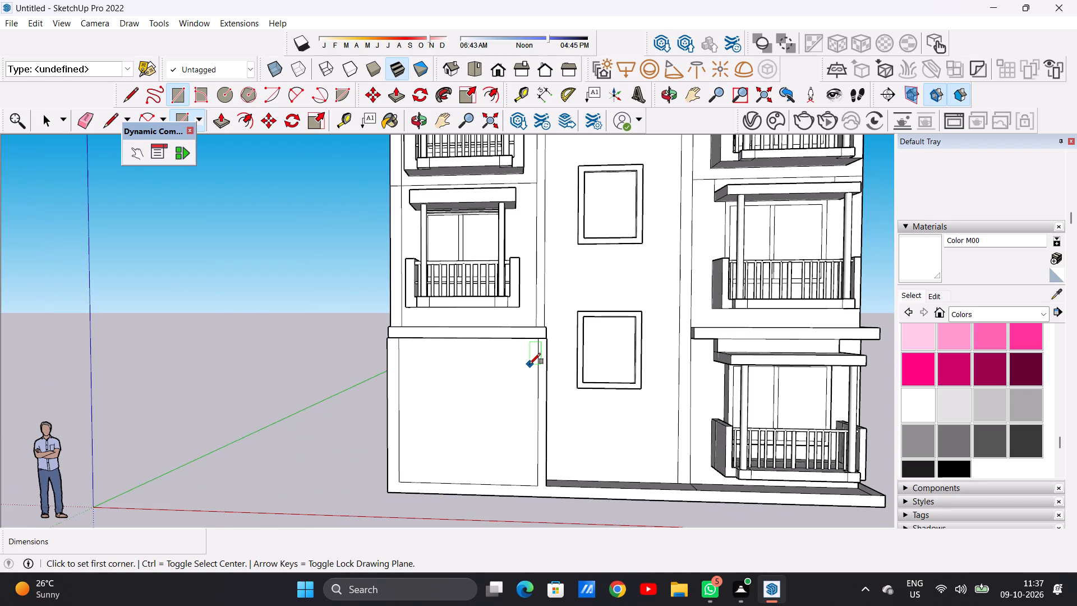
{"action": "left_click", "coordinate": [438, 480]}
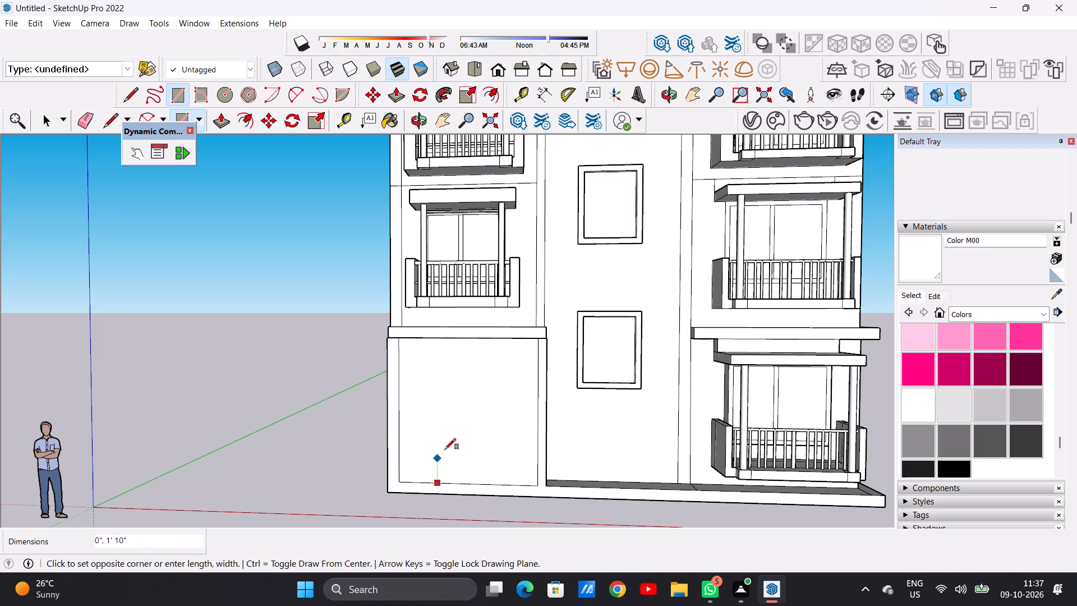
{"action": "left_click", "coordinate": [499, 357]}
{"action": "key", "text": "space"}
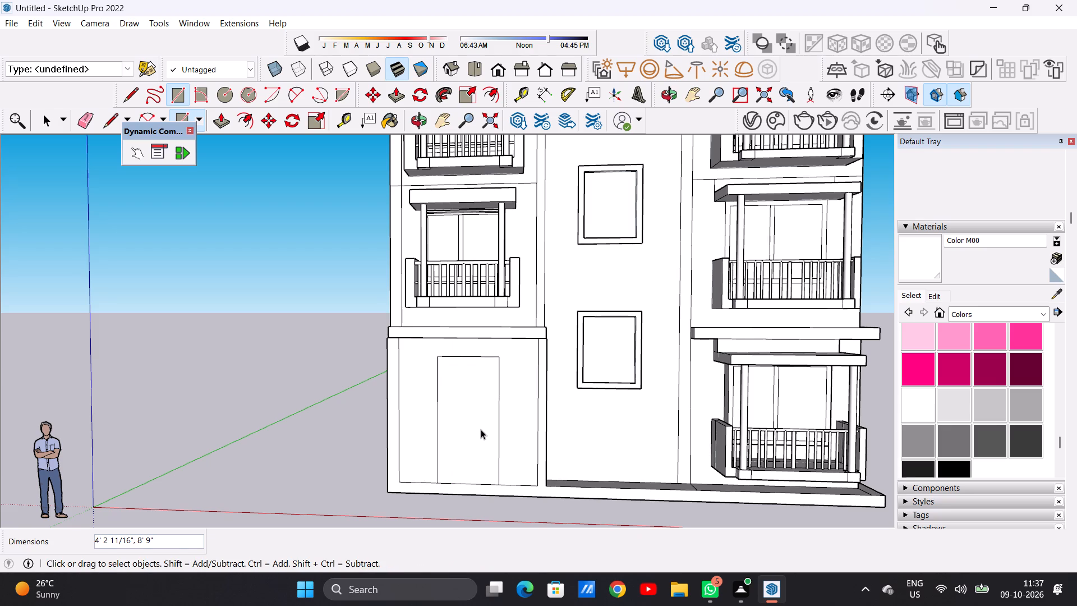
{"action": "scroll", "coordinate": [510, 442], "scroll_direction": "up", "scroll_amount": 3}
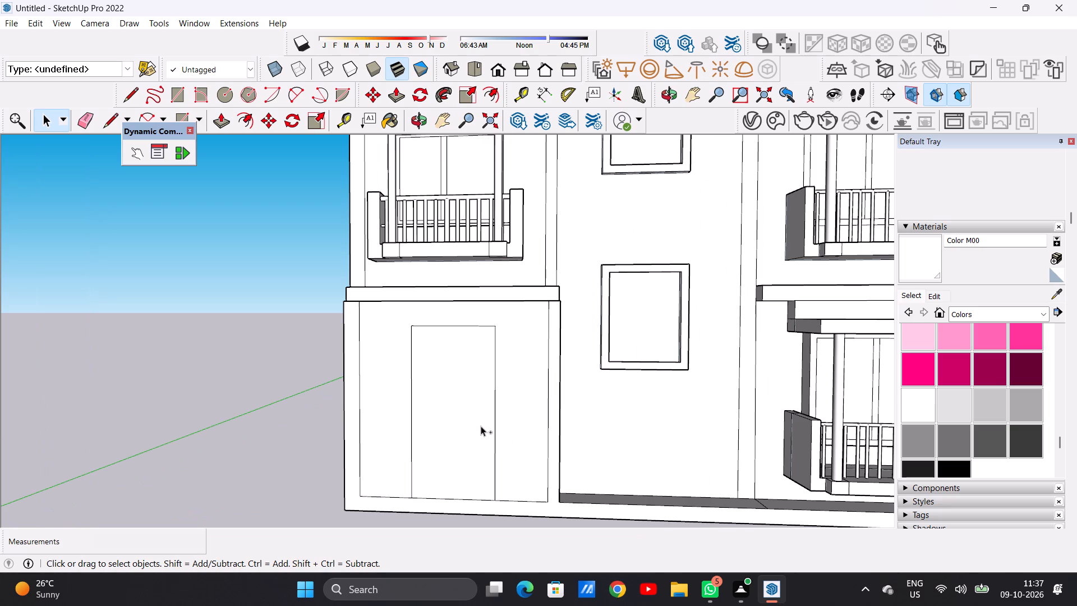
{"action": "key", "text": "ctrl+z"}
Draw a doorway rectangle about 5' 4" wide by 8' 8" high from the base line of the infilled ground-floor front wall.
{"action": "key", "text": "r"}
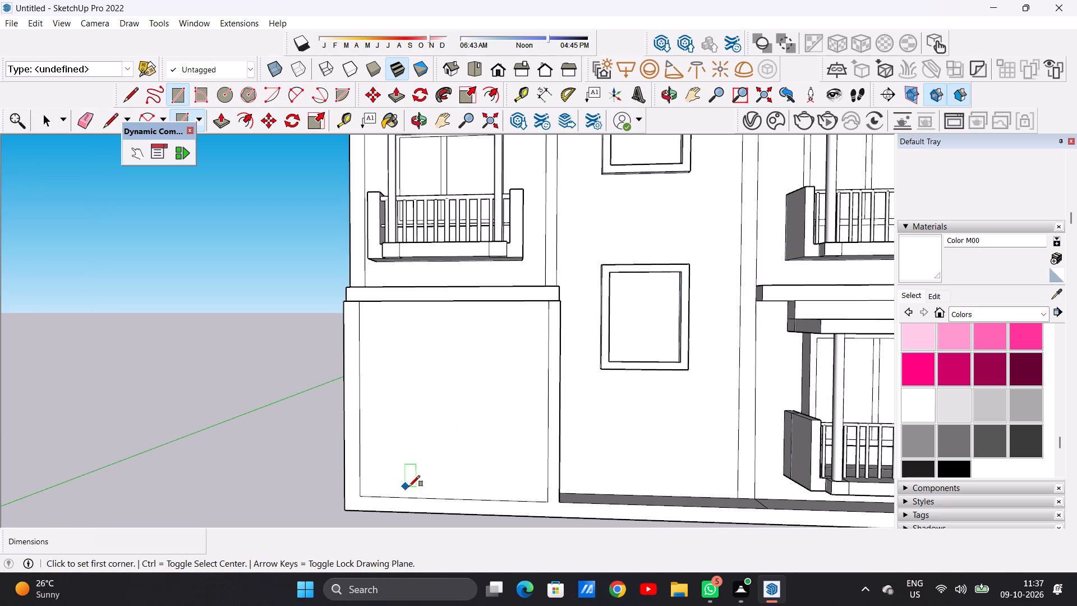
{"action": "left_click", "coordinate": [407, 494]}
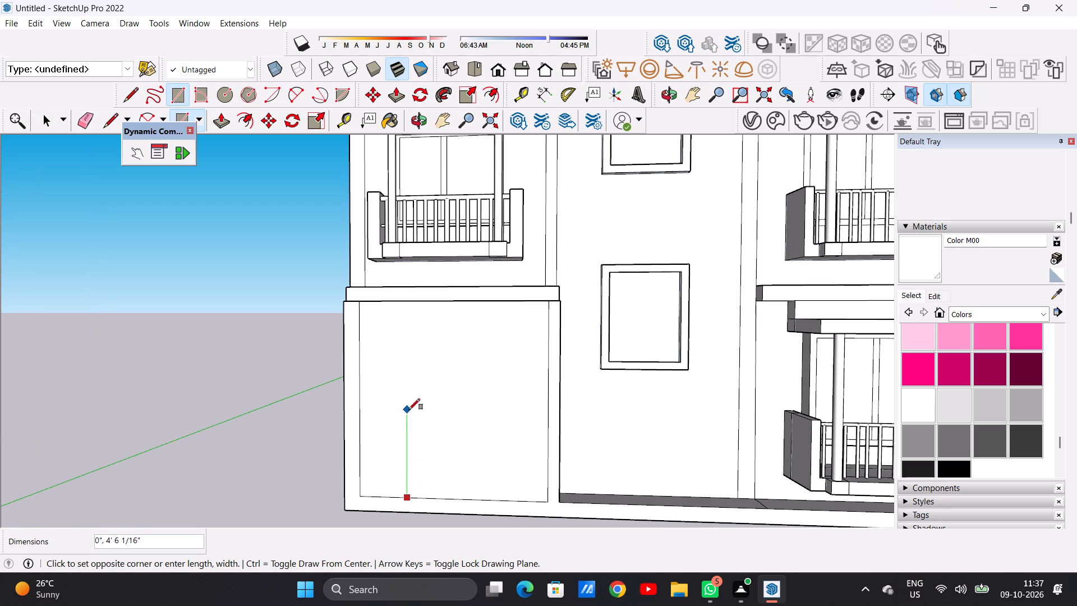
{"action": "left_click", "coordinate": [514, 325]}
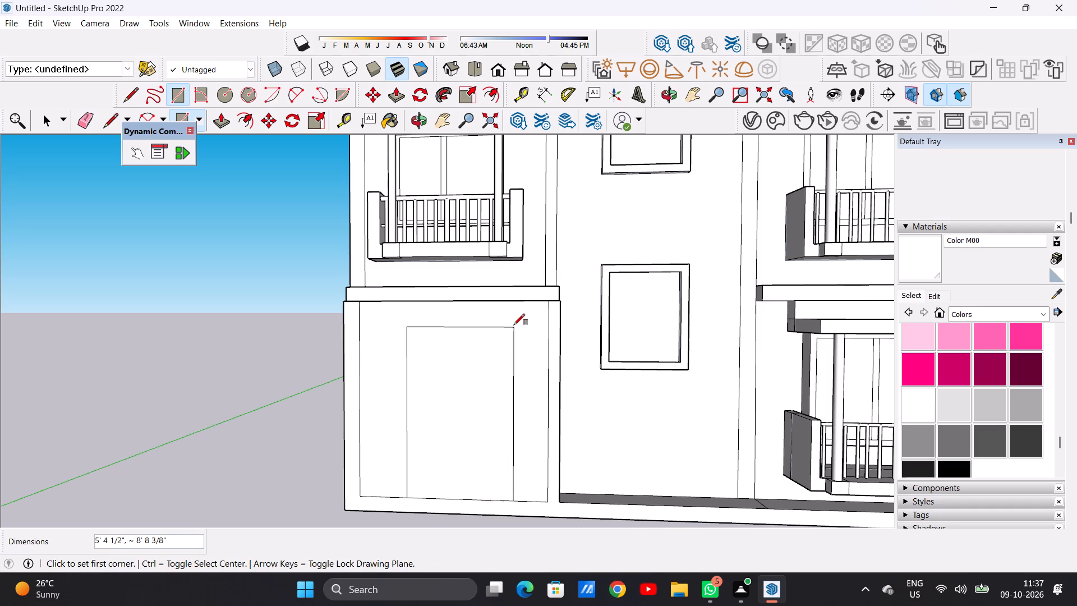
{"action": "key", "text": "space"}
Move the doorway's vertical edge nearest the building corner 9" outward to widen the doorway.
{"action": "scroll", "coordinate": [418, 373], "scroll_direction": "down", "scroll_amount": 4}
{"action": "scroll", "coordinate": [416, 424], "scroll_direction": "up", "scroll_amount": 7}
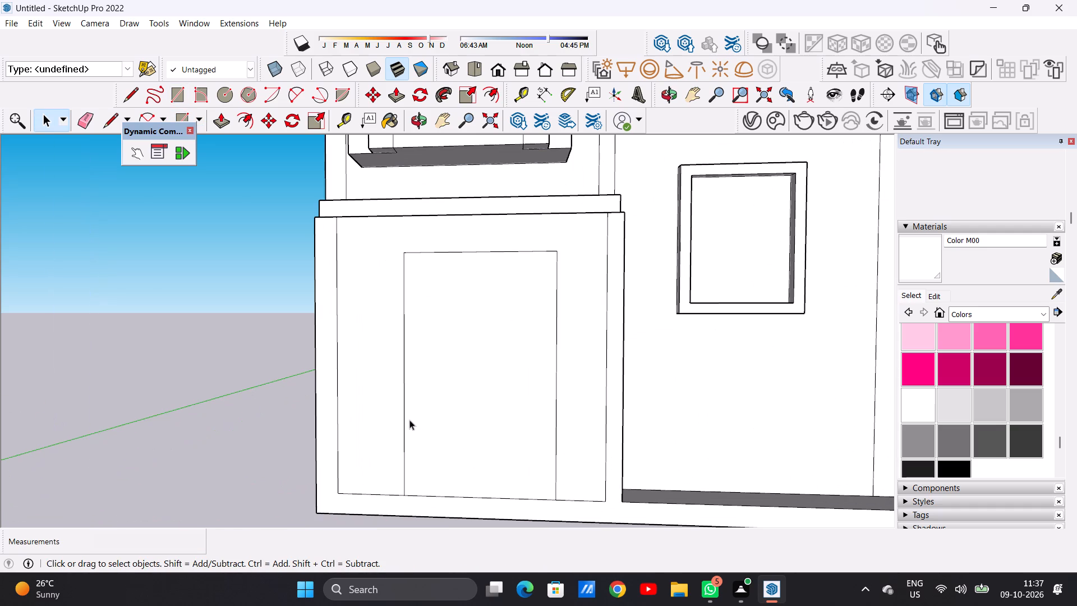
{"action": "left_click", "coordinate": [403, 420]}
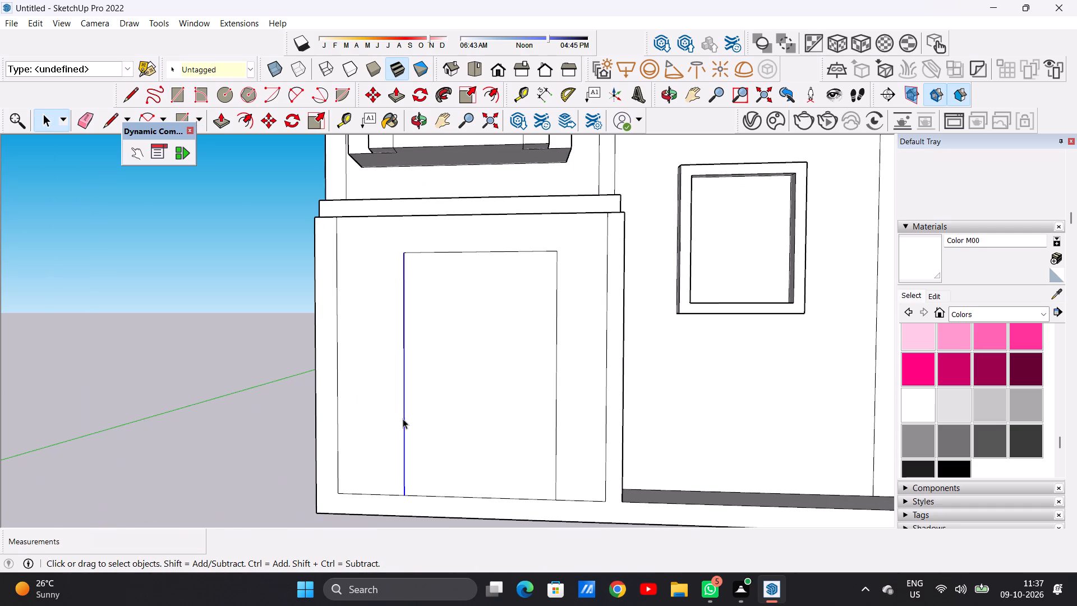
{"action": "key", "text": "m"}
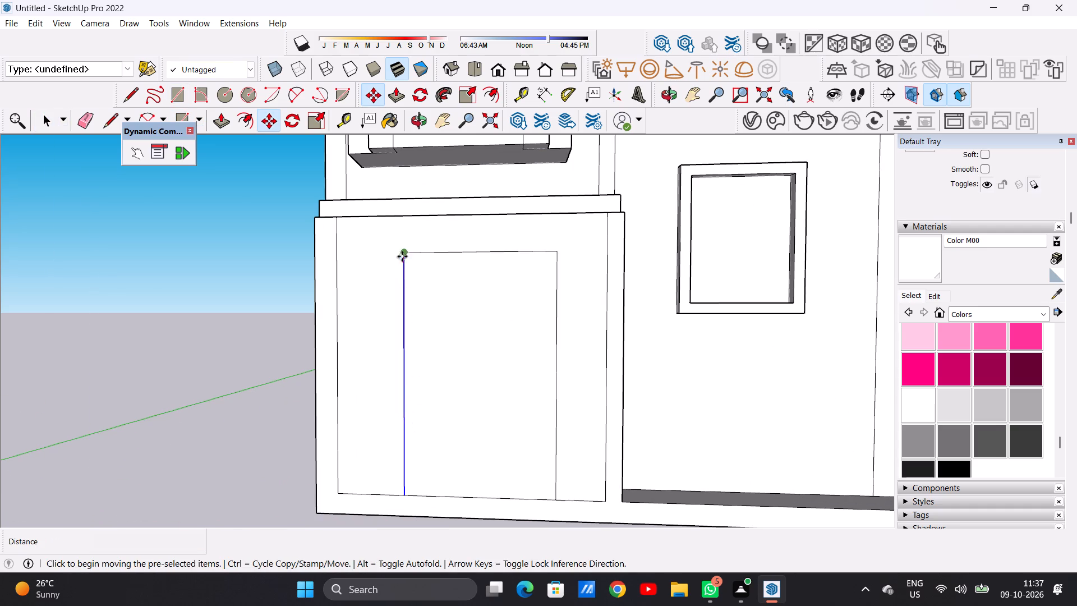
{"action": "left_click", "coordinate": [403, 255]}
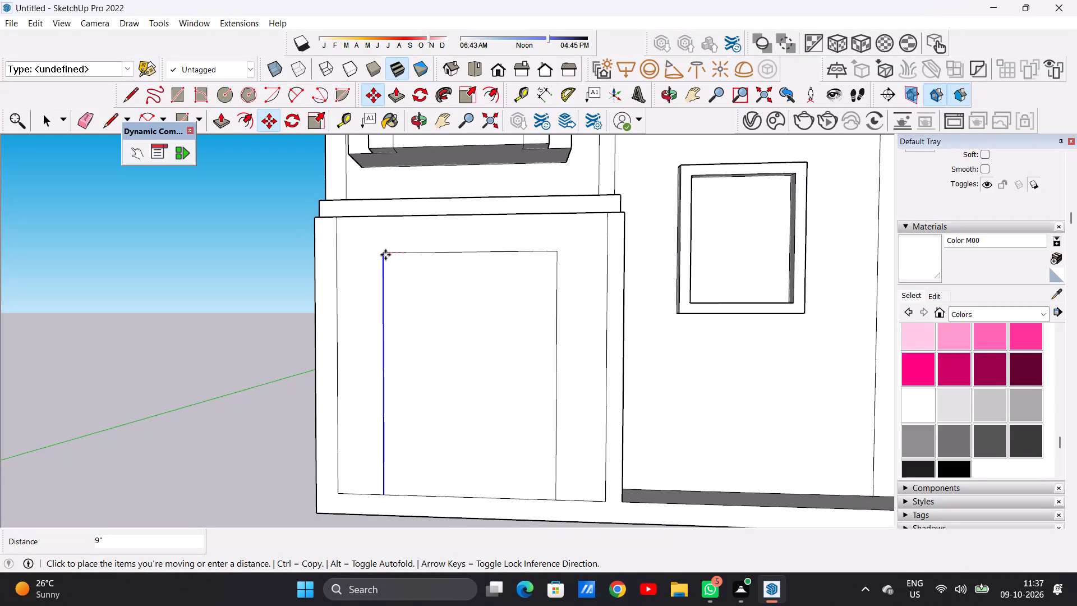
{"action": "left_click", "coordinate": [390, 256]}
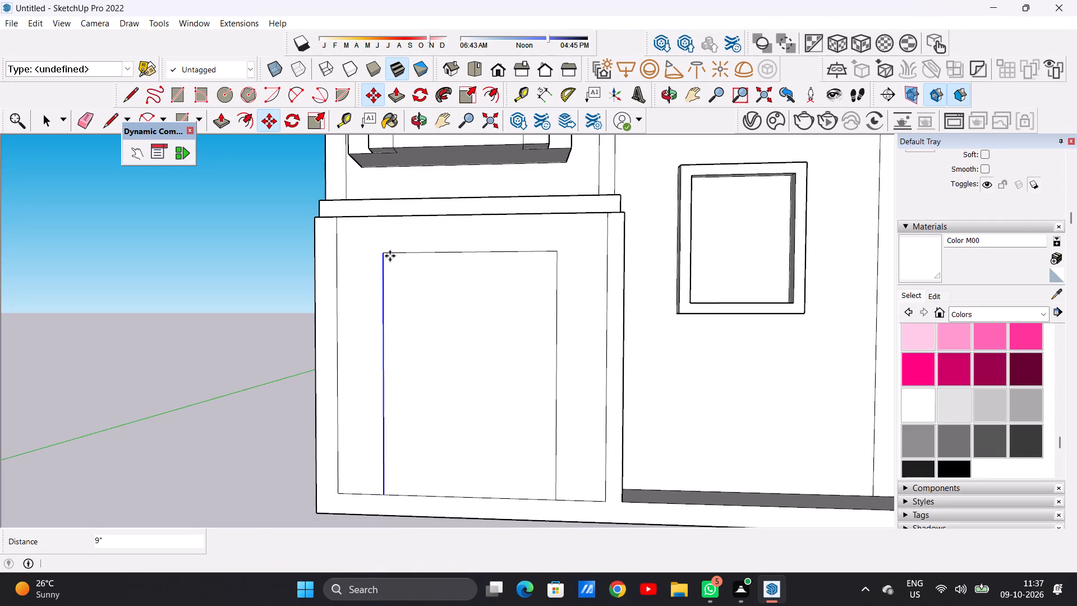
{"action": "key", "text": "space"}
{"action": "left_click", "coordinate": [264, 293]}
{"action": "scroll", "coordinate": [395, 375], "scroll_direction": "down", "scroll_amount": 3}
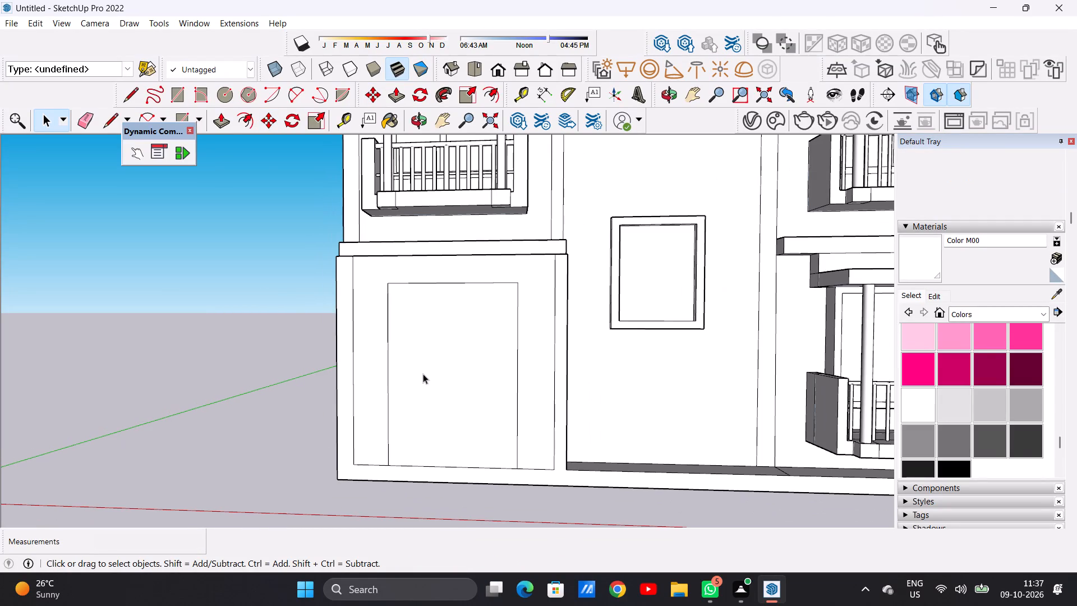
Extend the doorway's top edge with lines about 1' 8" long on both sides to the vertical edges of the infilled wall.
{"action": "scroll", "coordinate": [441, 377], "scroll_direction": "down", "scroll_amount": 4}
{"action": "scroll", "coordinate": [443, 417], "scroll_direction": "up", "scroll_amount": 6}
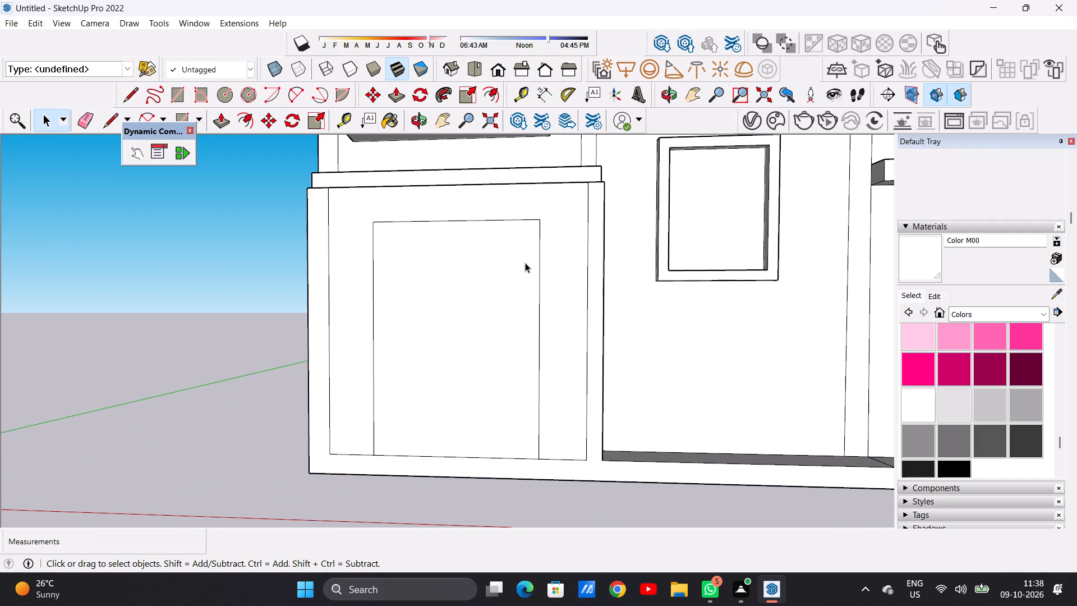
{"action": "scroll", "coordinate": [531, 255], "scroll_direction": "up", "scroll_amount": 3}
{"action": "key", "text": "l"}
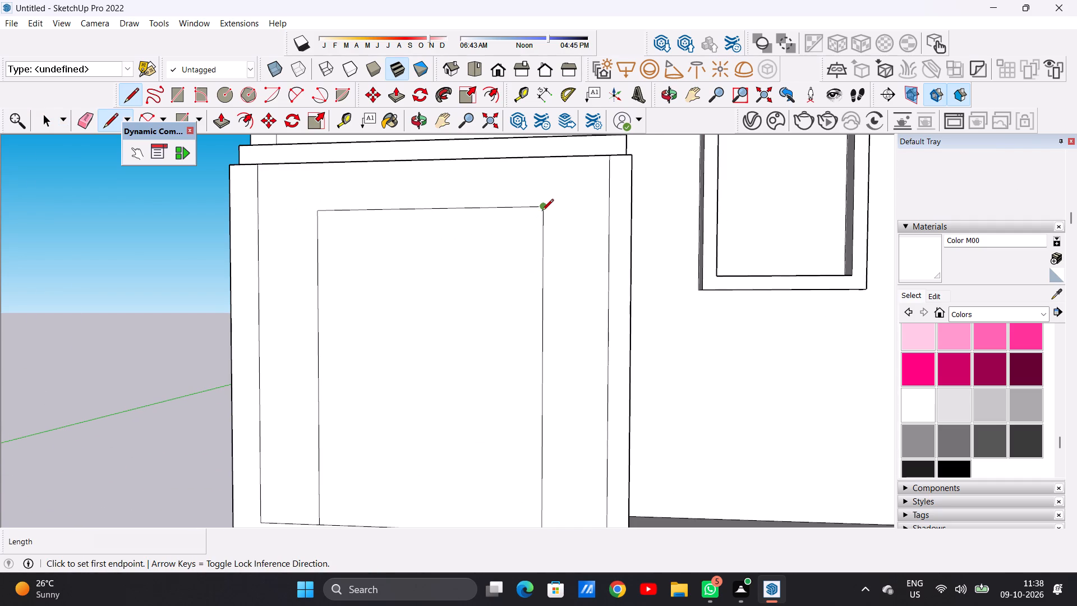
{"action": "left_click", "coordinate": [543, 212]}
{"action": "left_click", "coordinate": [607, 203]}
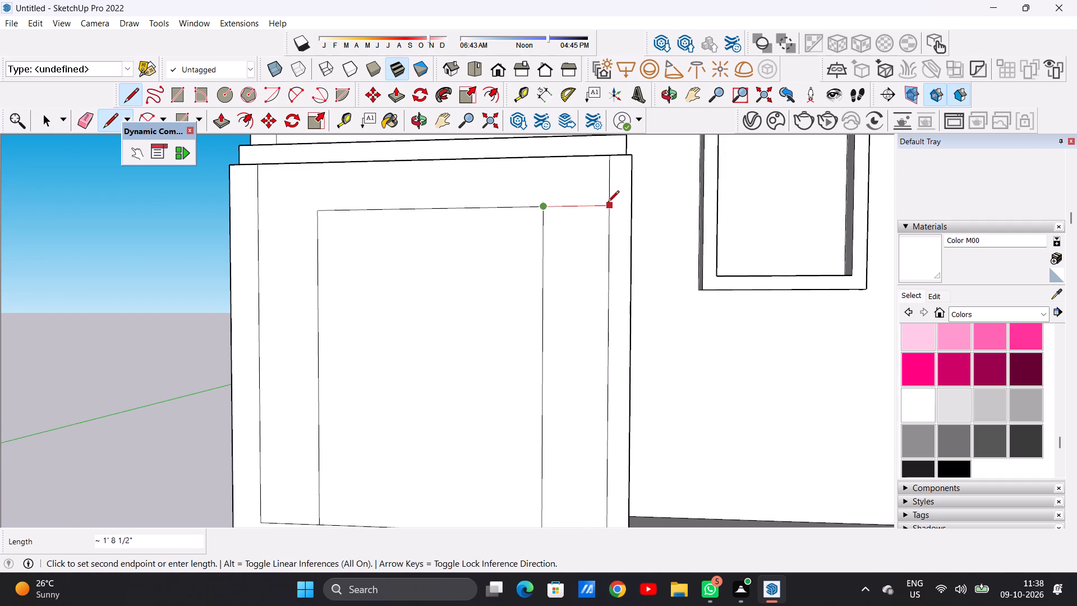
{"action": "left_click", "coordinate": [318, 215]}
{"action": "left_click", "coordinate": [257, 214]}
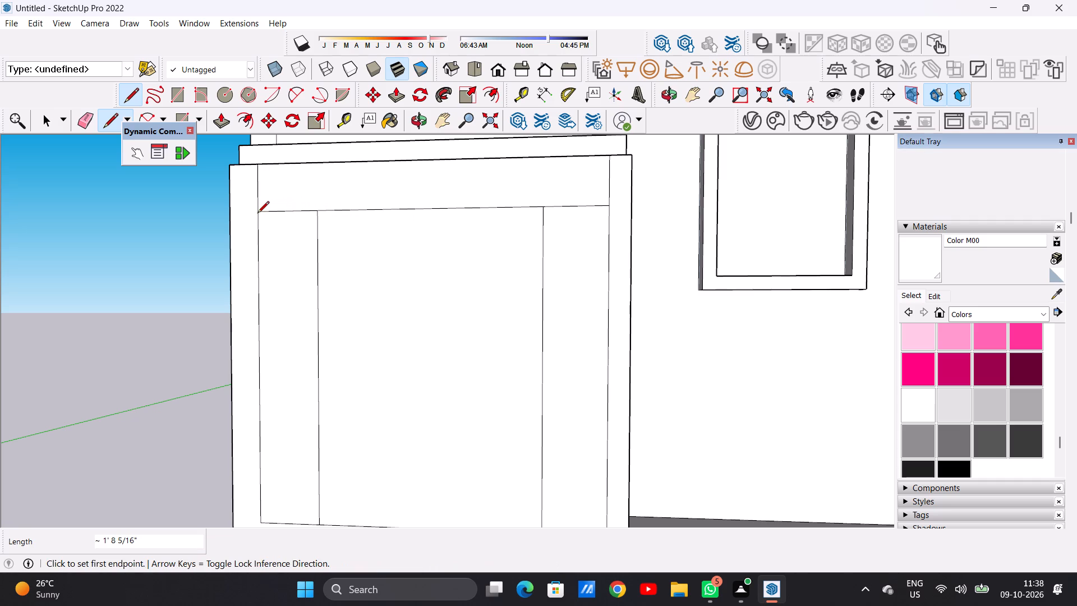
{"action": "key", "text": "space"}
Offset the doorway face's outline inward about 4 1/4" to form a door frame.
{"action": "scroll", "coordinate": [407, 273], "scroll_direction": "down", "scroll_amount": 11}
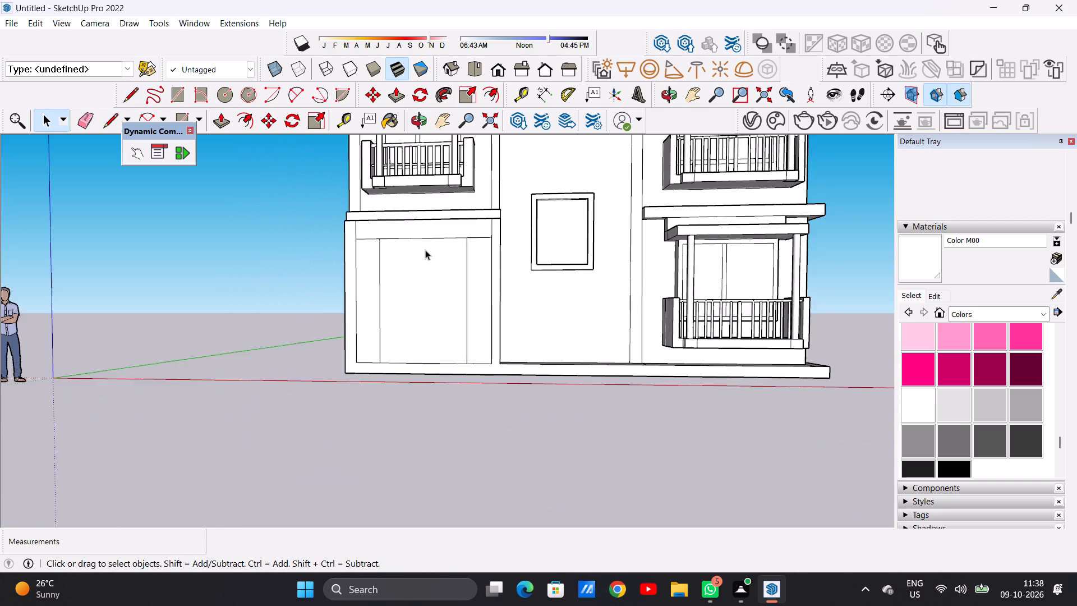
{"action": "scroll", "coordinate": [425, 250], "scroll_direction": "down", "scroll_amount": 5}
{"action": "middle_click_drag", "start_coordinate": [427, 267], "coordinate": [445, 279]}
{"action": "scroll", "coordinate": [416, 260], "scroll_direction": "up", "scroll_amount": 4}
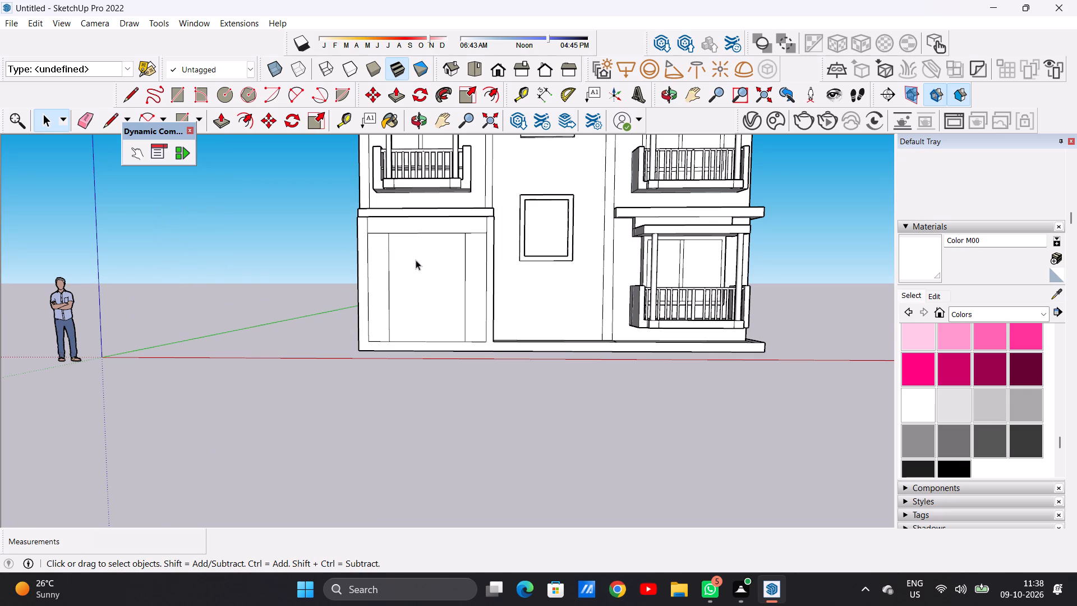
{"action": "scroll", "coordinate": [422, 282], "scroll_direction": "down", "scroll_amount": 2}
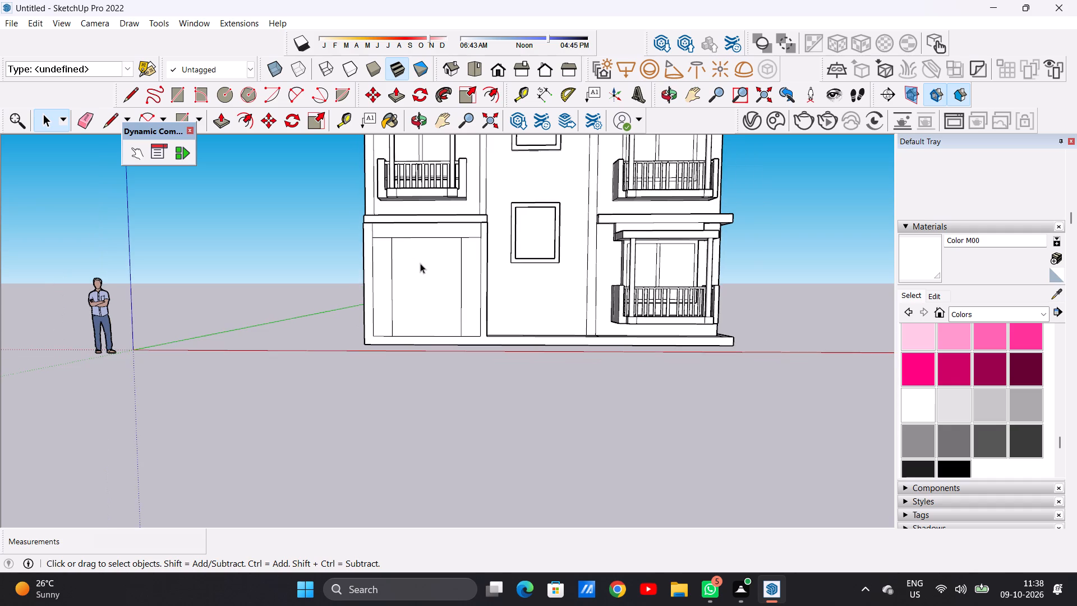
{"action": "scroll", "coordinate": [420, 258], "scroll_direction": "up", "scroll_amount": 3}
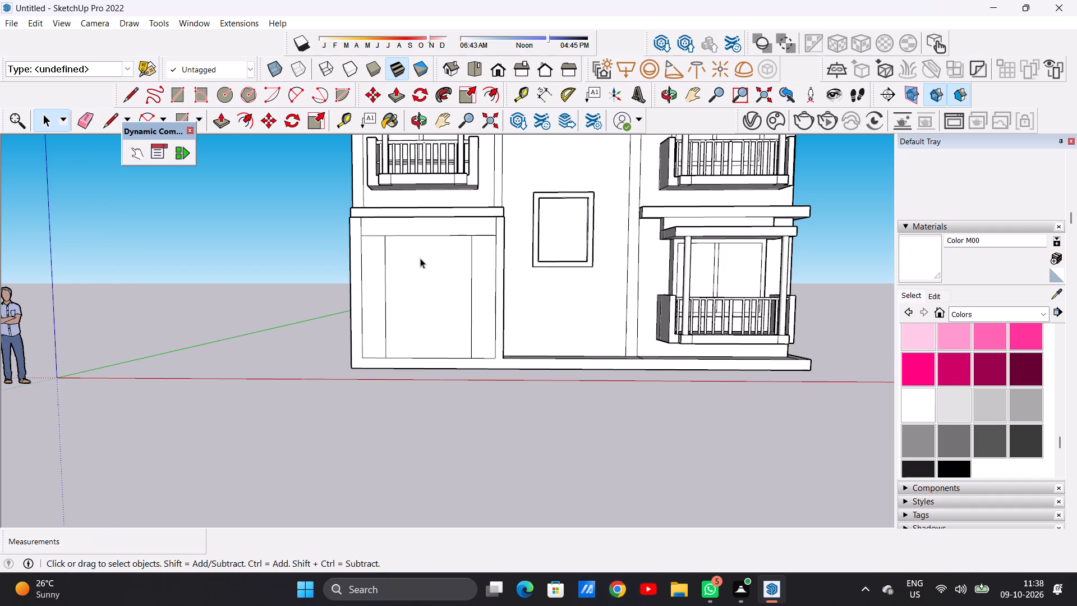
{"action": "type", "text": "OF"}
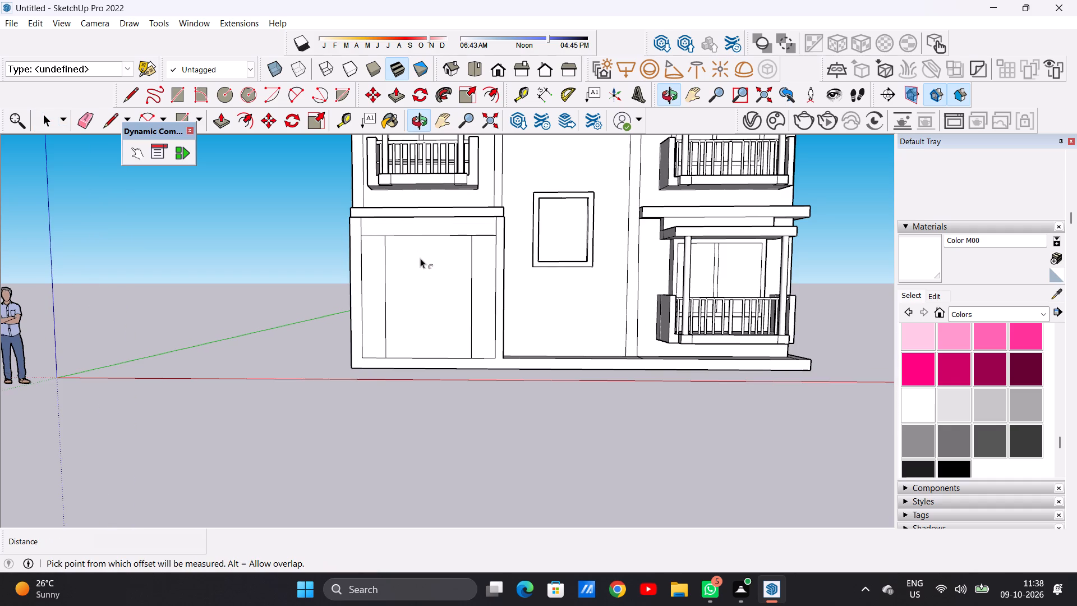
{"action": "left_click", "coordinate": [404, 248]}
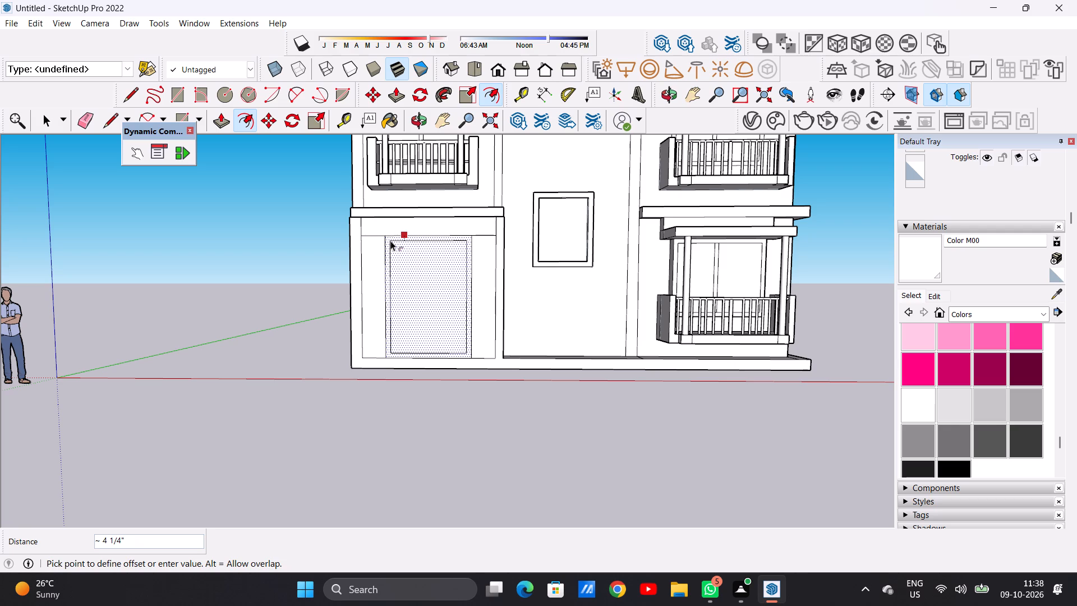
{"action": "left_click", "coordinate": [389, 241]}
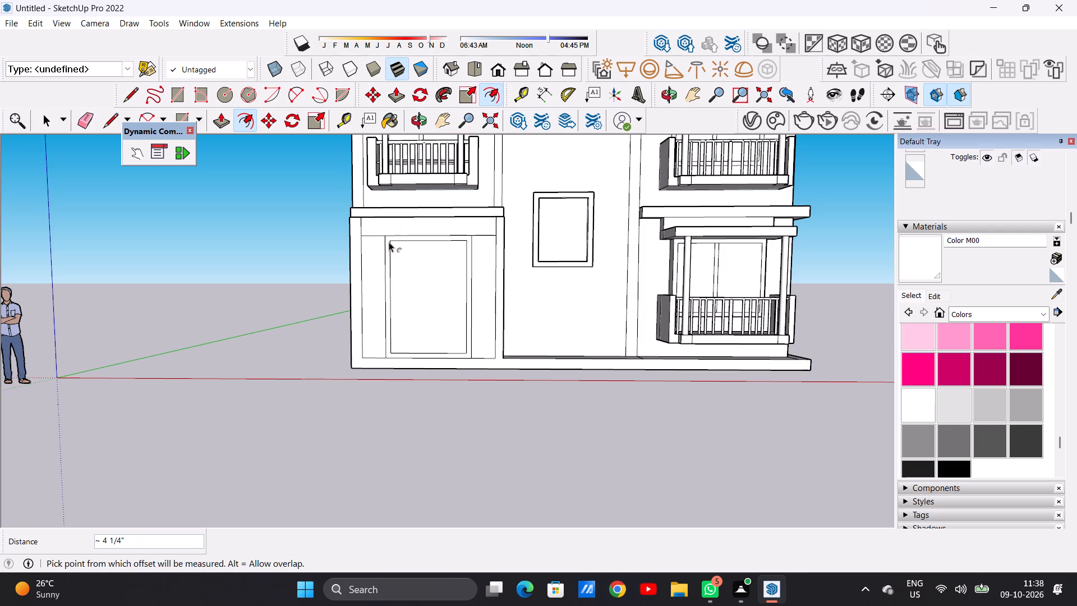
{"action": "key", "text": "space"}
Draw two closely spaced vertical lines about 8' high near the middle of the inner door panel, splitting it into two leaves.
{"action": "key", "text": "l"}
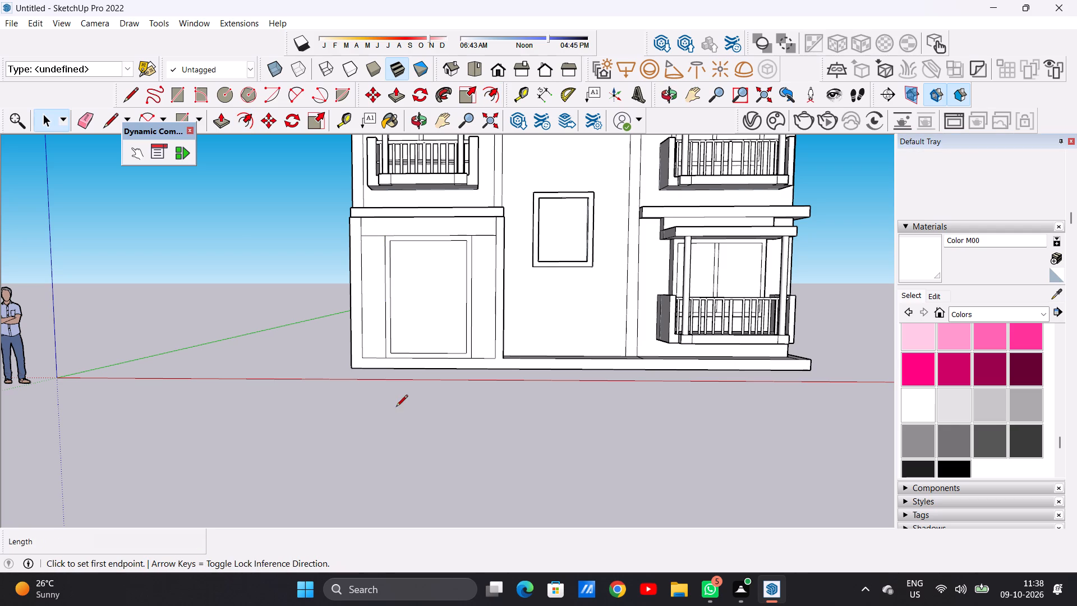
{"action": "scroll", "coordinate": [431, 360], "scroll_direction": "up", "scroll_amount": 3}
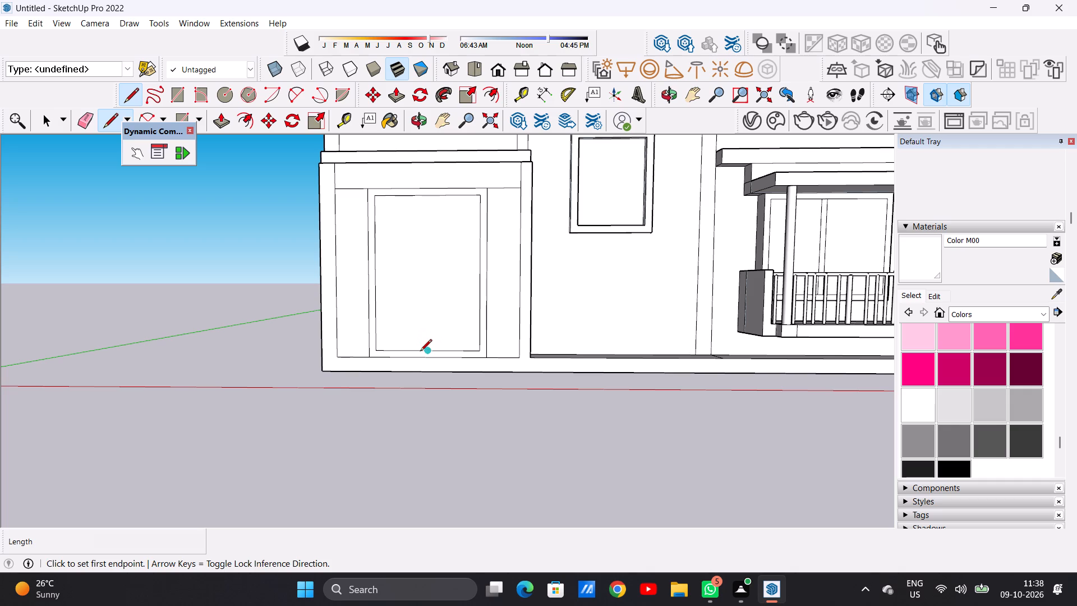
{"action": "scroll", "coordinate": [432, 357], "scroll_direction": "up", "scroll_amount": 7}
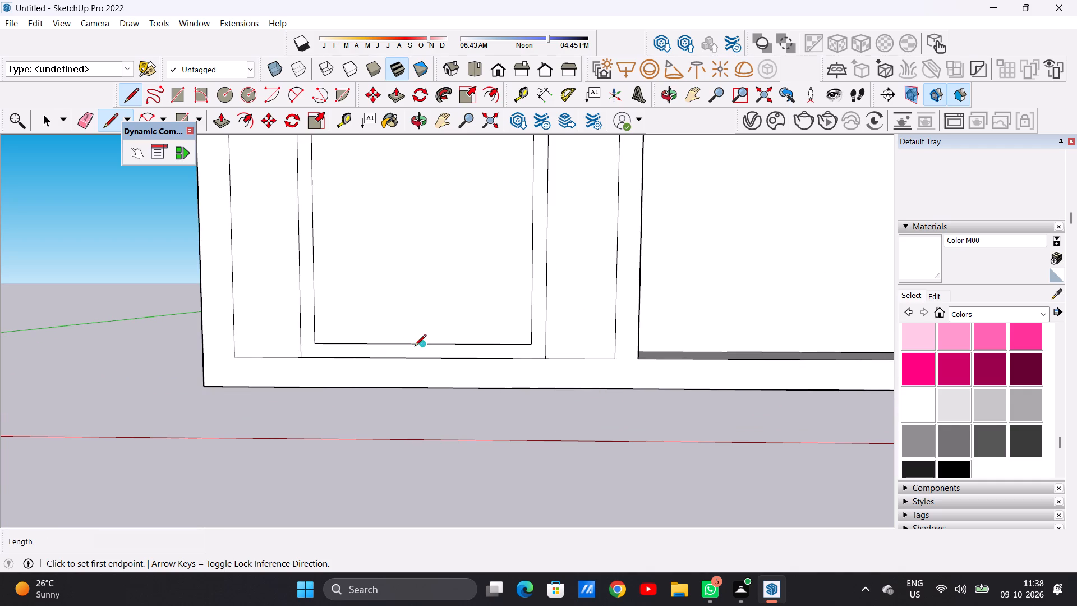
{"action": "left_click", "coordinate": [415, 347]}
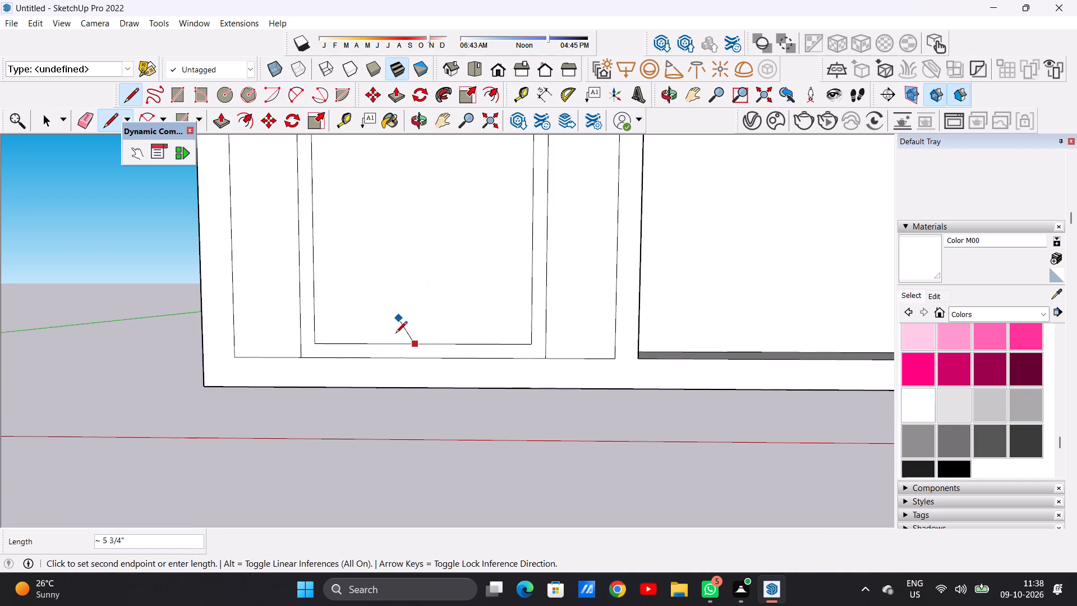
{"action": "scroll", "coordinate": [402, 346], "scroll_direction": "down", "scroll_amount": 14}
{"action": "scroll", "coordinate": [416, 265], "scroll_direction": "up", "scroll_amount": 5}
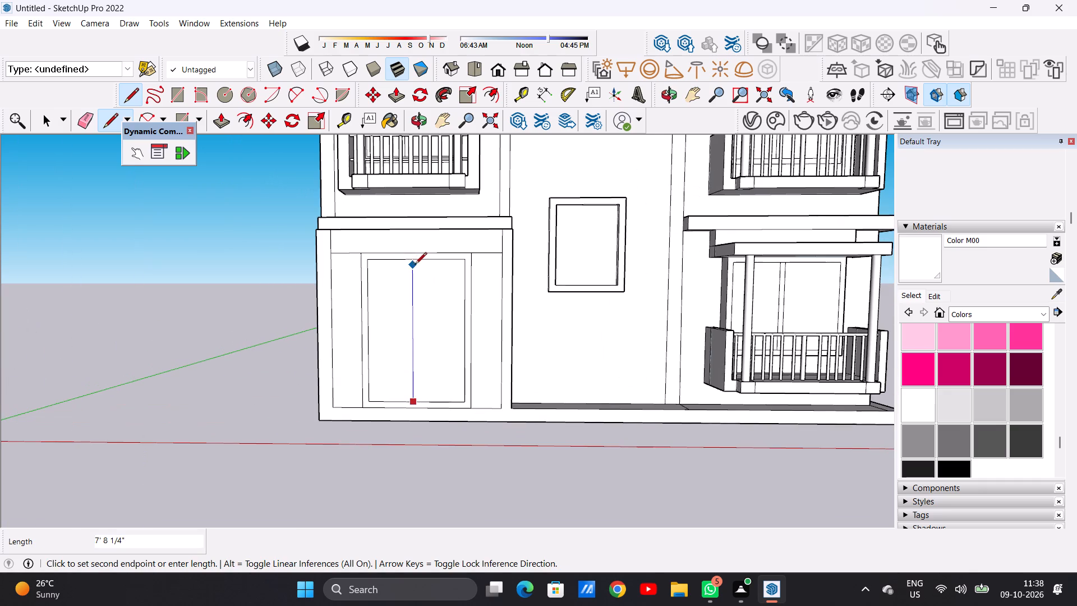
{"action": "left_click", "coordinate": [411, 261]}
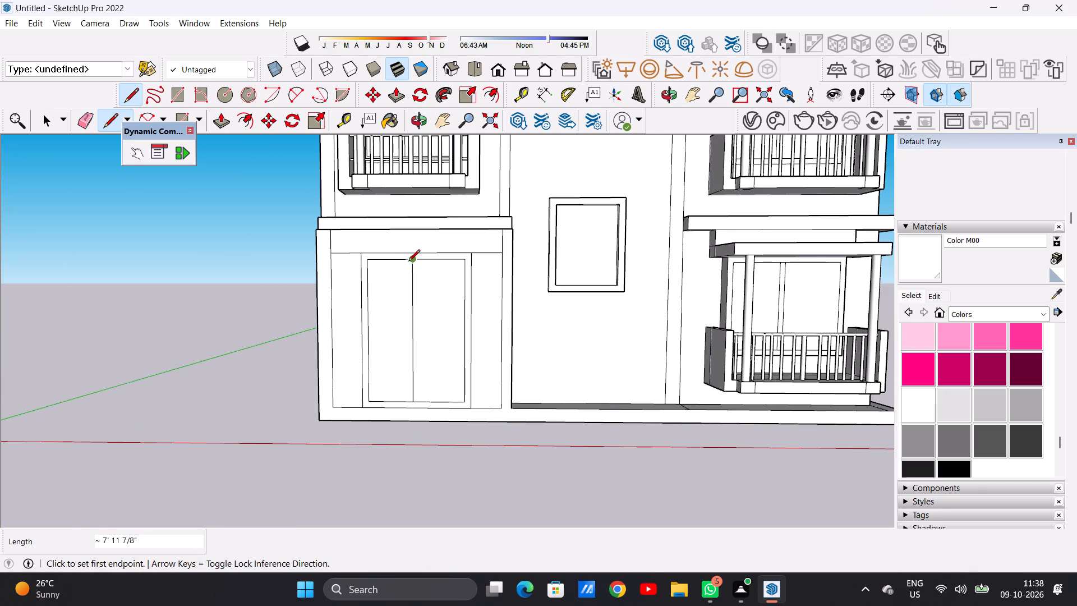
{"action": "scroll", "coordinate": [422, 273], "scroll_direction": "up", "scroll_amount": 7}
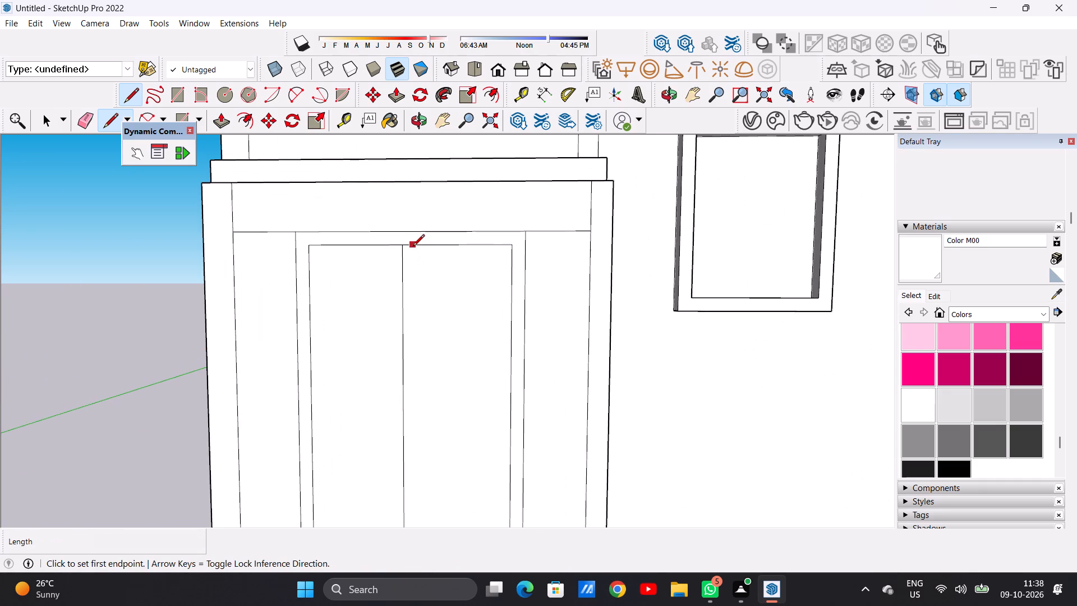
{"action": "left_click", "coordinate": [413, 247]}
{"action": "scroll", "coordinate": [421, 284], "scroll_direction": "down", "scroll_amount": 10}
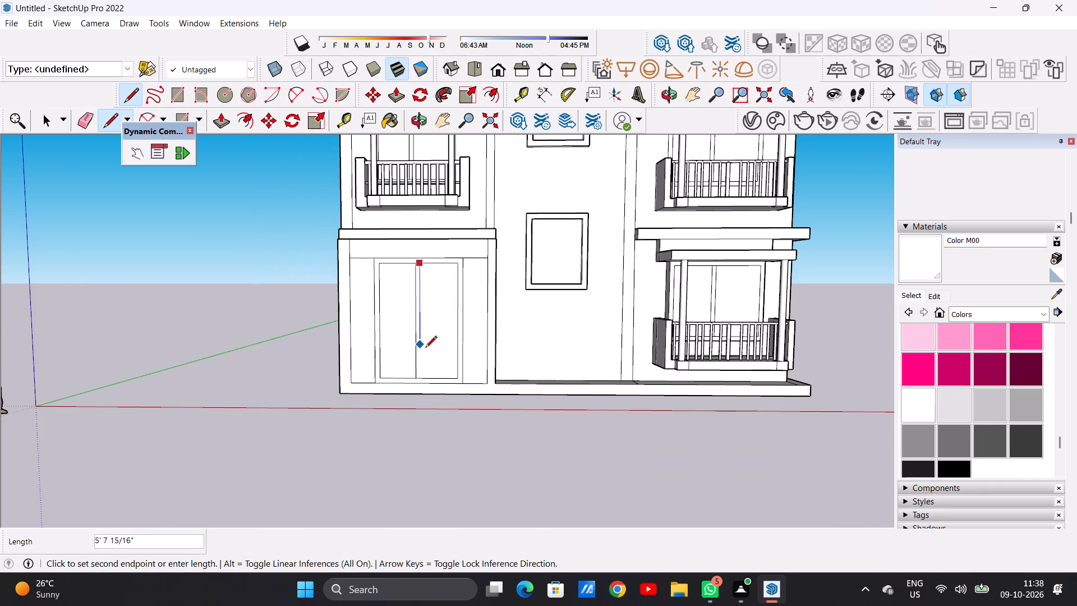
{"action": "scroll", "coordinate": [418, 380], "scroll_direction": "up", "scroll_amount": 5}
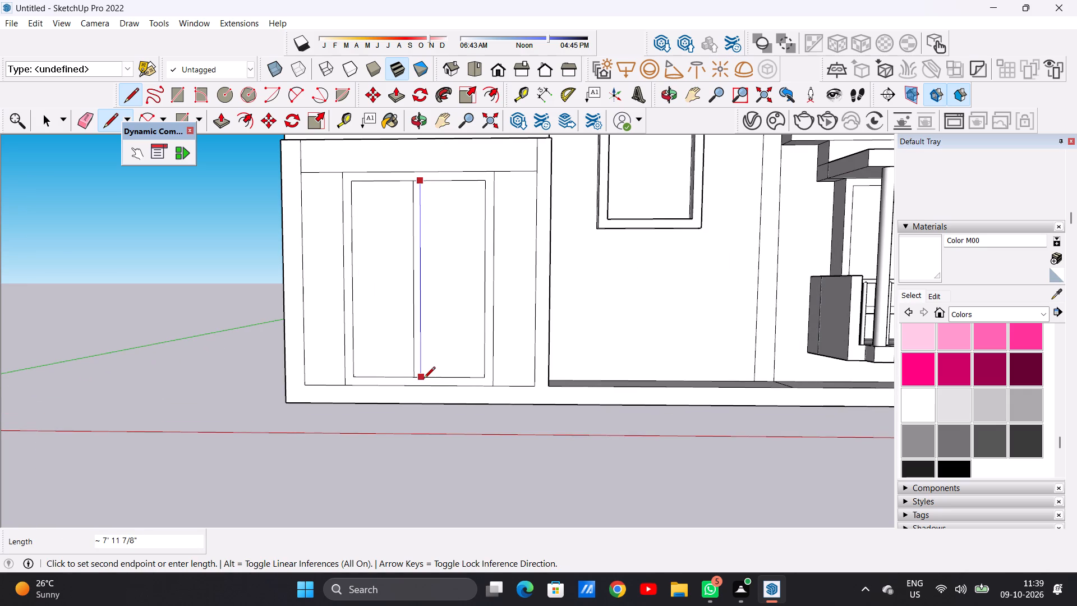
{"action": "left_click", "coordinate": [425, 379]}
{"action": "key", "text": "space"}
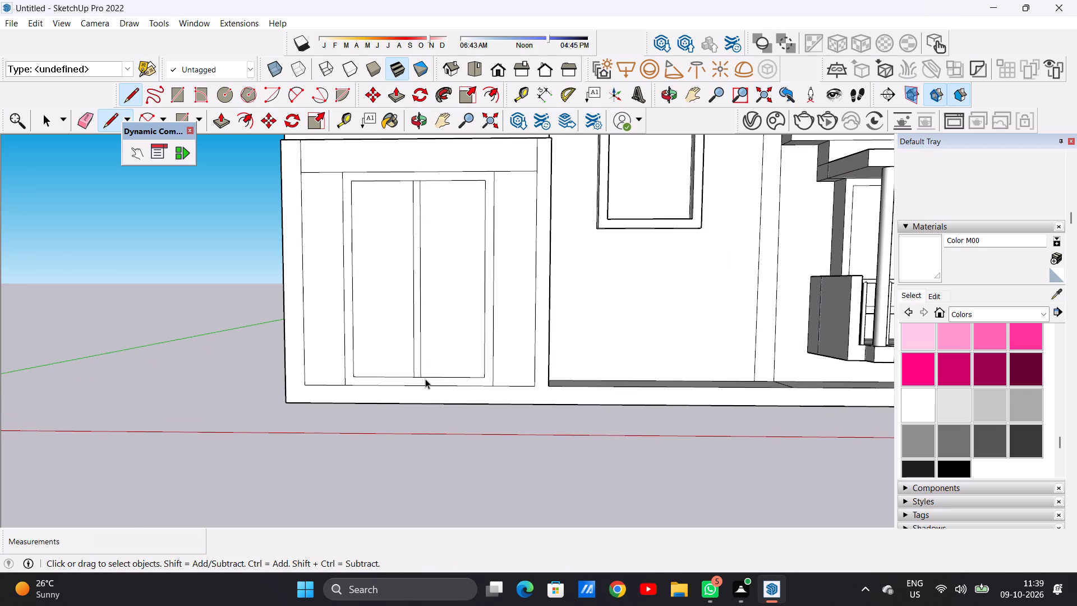
Draw two closely spaced horizontal lines about 1' 8 1/2" long across the upper part of the side panel between doorway and window-side pier.
{"action": "scroll", "coordinate": [455, 306], "scroll_direction": "down", "scroll_amount": 7}
{"action": "scroll", "coordinate": [410, 336], "scroll_direction": "up", "scroll_amount": 1}
{"action": "scroll", "coordinate": [409, 336], "scroll_direction": "down", "scroll_amount": 3}
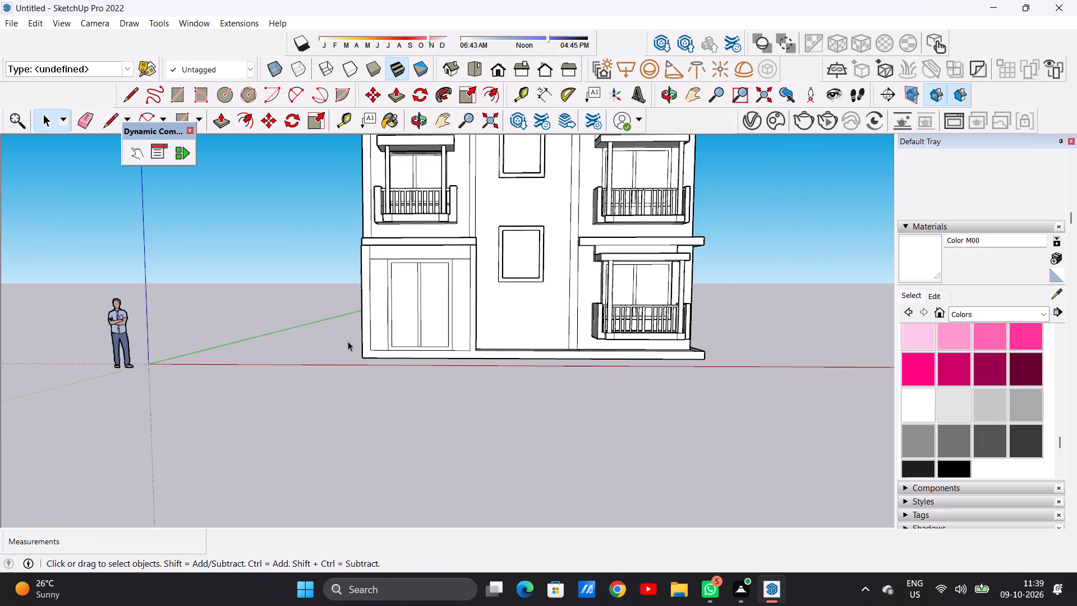
{"action": "scroll", "coordinate": [348, 341], "scroll_direction": "down", "scroll_amount": 2}
{"action": "scroll", "coordinate": [459, 277], "scroll_direction": "up", "scroll_amount": 12}
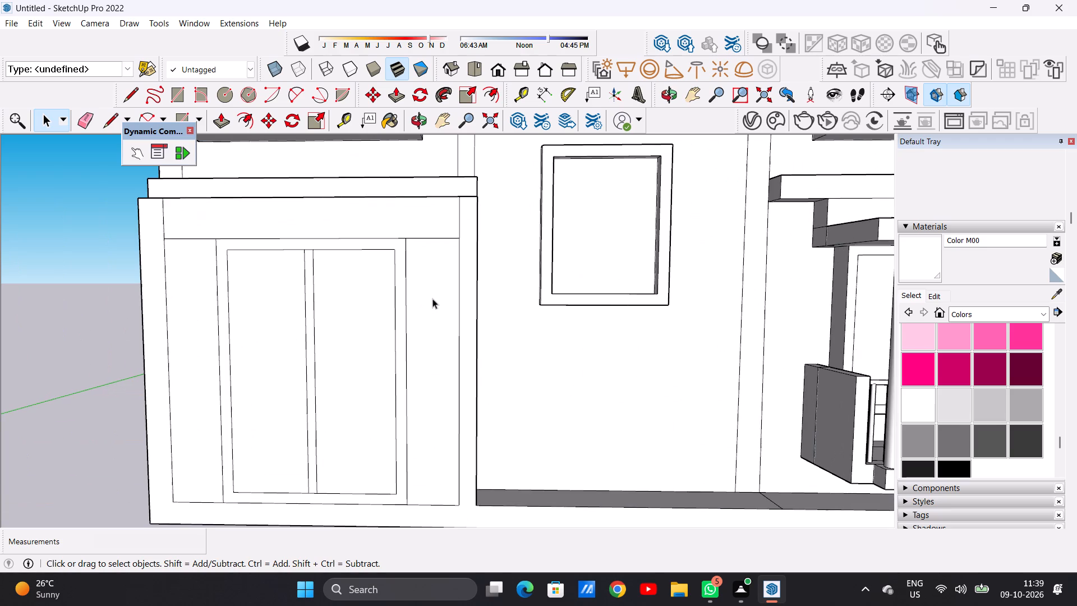
{"action": "scroll", "coordinate": [435, 323], "scroll_direction": "up", "scroll_amount": 4}
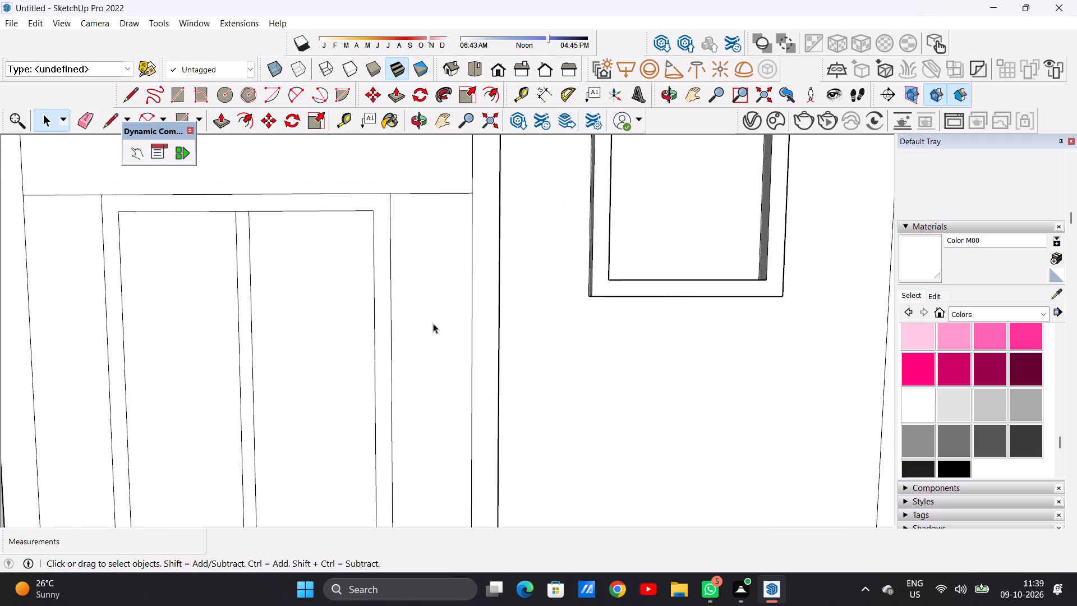
{"action": "key", "text": "l"}
{"action": "scroll", "coordinate": [430, 318], "scroll_direction": "down", "scroll_amount": 13}
{"action": "scroll", "coordinate": [435, 351], "scroll_direction": "up", "scroll_amount": 6}
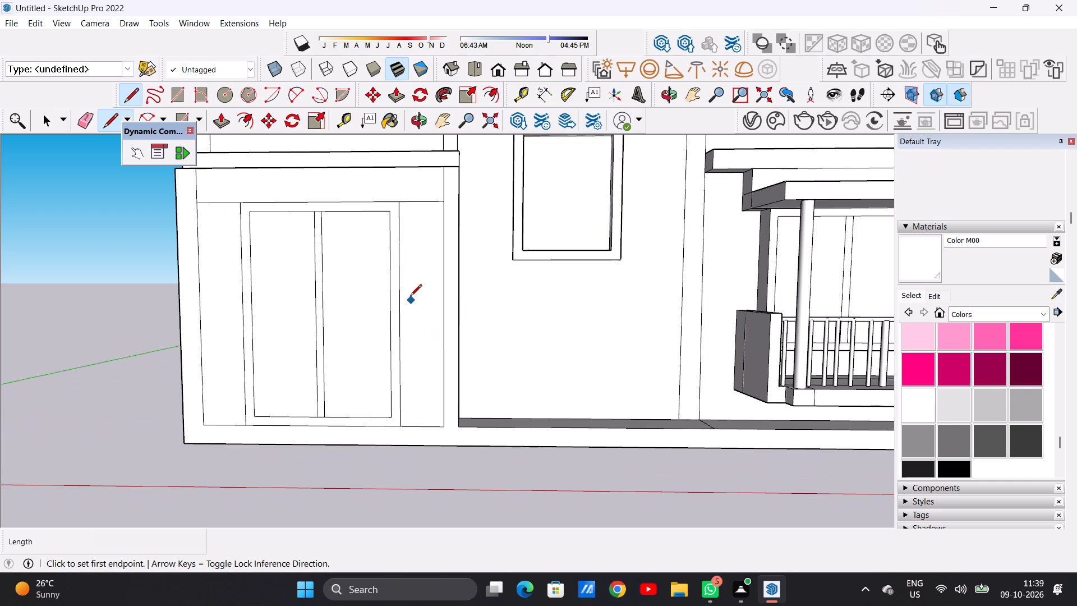
{"action": "left_click", "coordinate": [400, 251]}
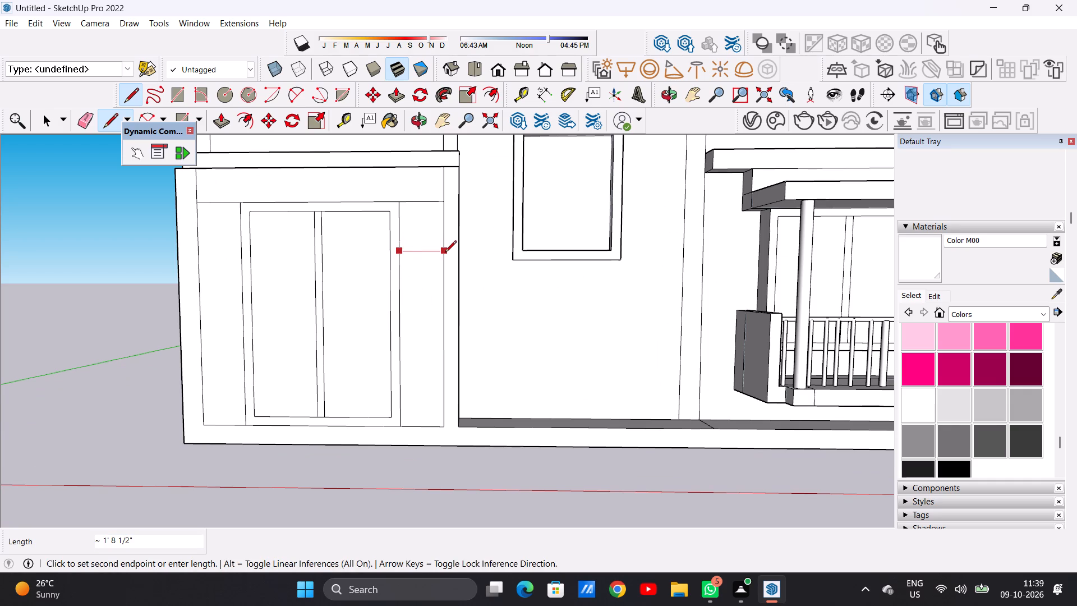
{"action": "left_click", "coordinate": [445, 253]}
{"action": "scroll", "coordinate": [441, 283], "scroll_direction": "up", "scroll_amount": 4}
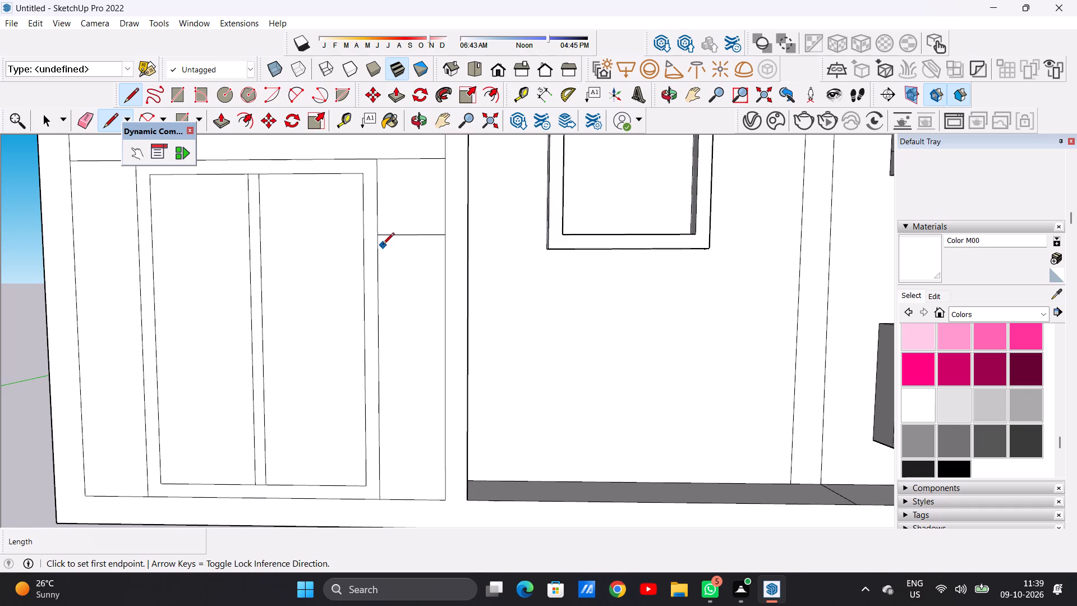
{"action": "left_click", "coordinate": [377, 243]}
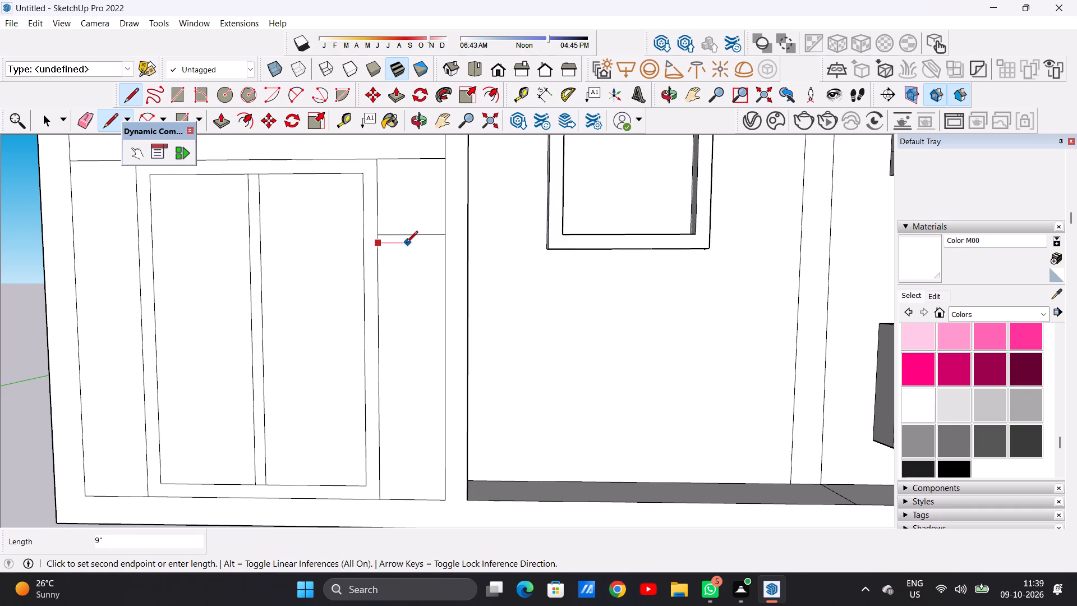
{"action": "left_click", "coordinate": [442, 244]}
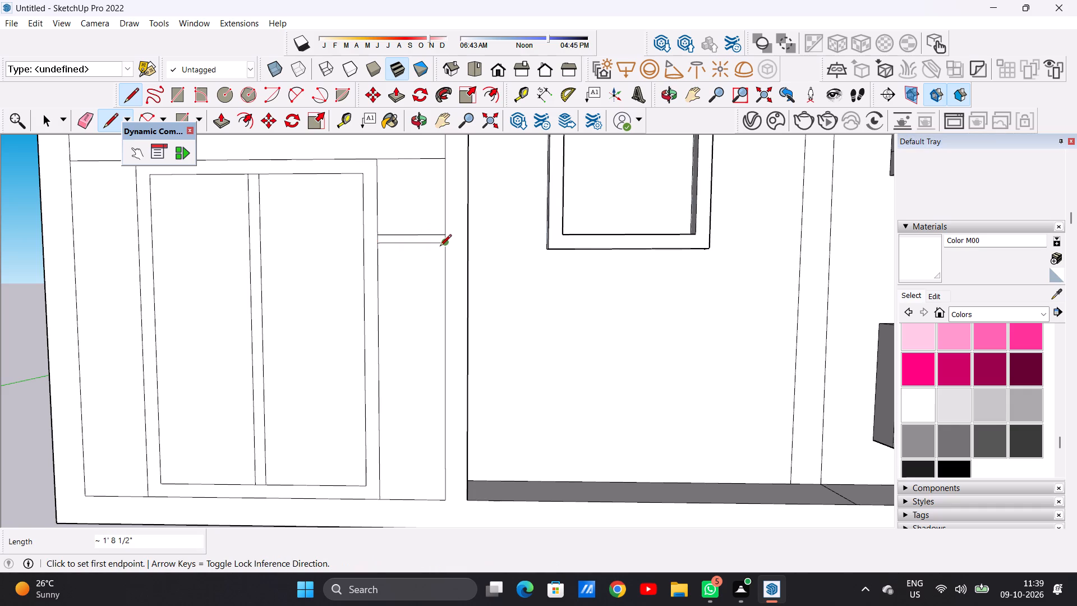
{"action": "key", "text": "space"}
Copy the narrow horizontal strip in the side panel about 5' straight down, near the panel's base.
{"action": "double_click", "coordinate": [441, 235]}
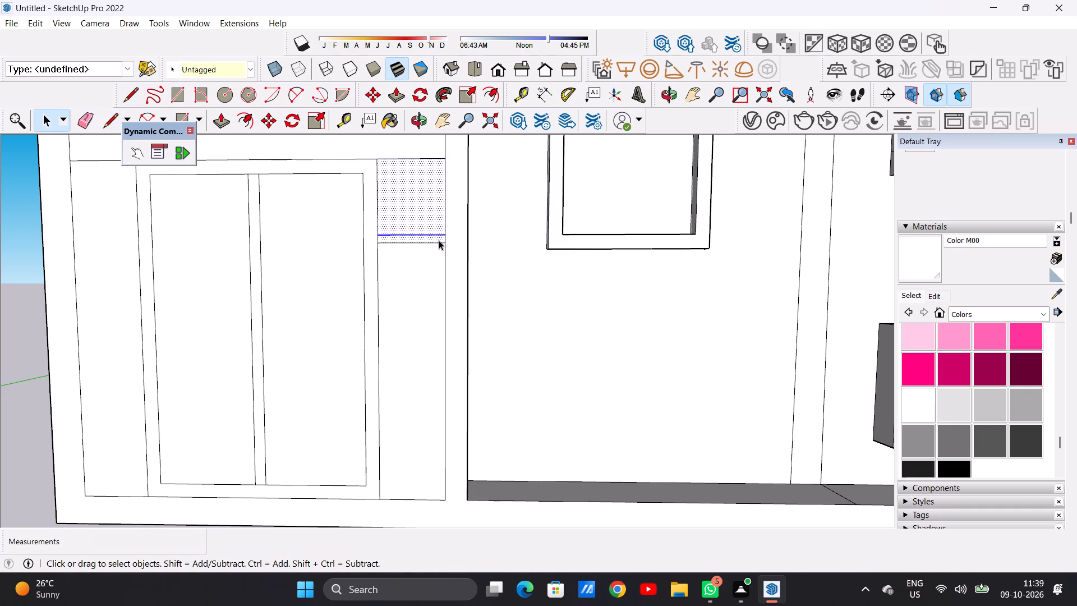
{"action": "scroll", "coordinate": [440, 247], "scroll_direction": "down", "scroll_amount": 7}
{"action": "left_click", "coordinate": [202, 265]}
{"action": "scroll", "coordinate": [441, 251], "scroll_direction": "up", "scroll_amount": 6}
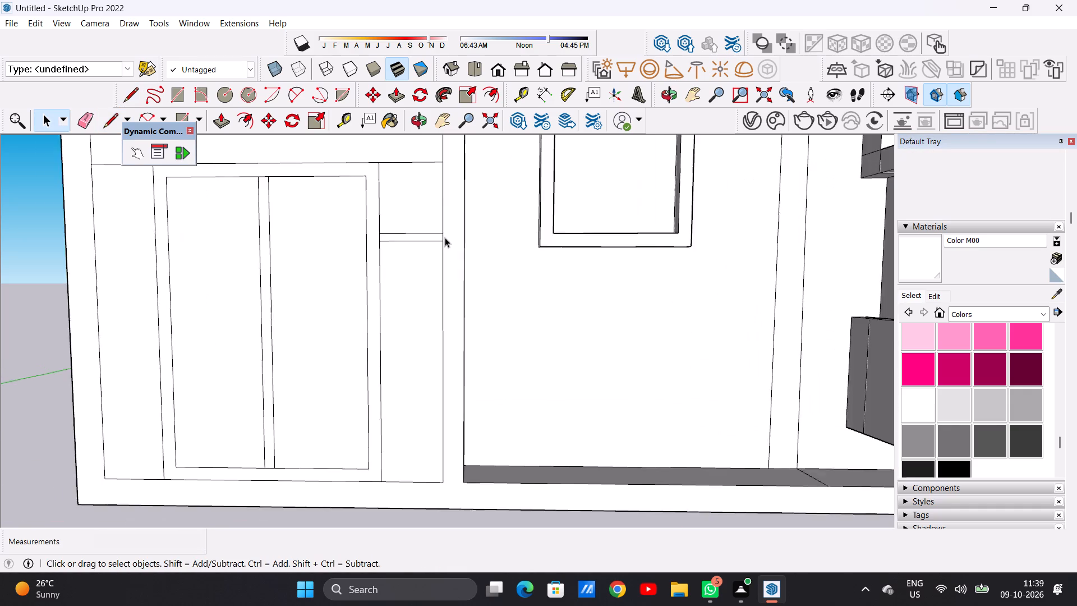
{"action": "scroll", "coordinate": [445, 237], "scroll_direction": "up", "scroll_amount": 6}
{"action": "double_click", "coordinate": [426, 239]}
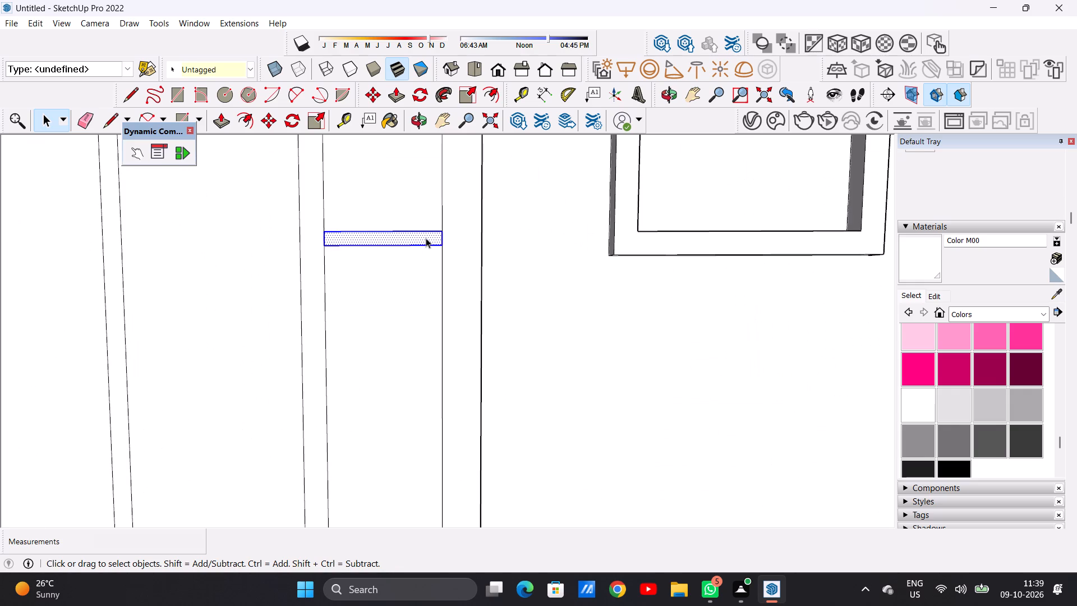
{"action": "key", "text": "m"}
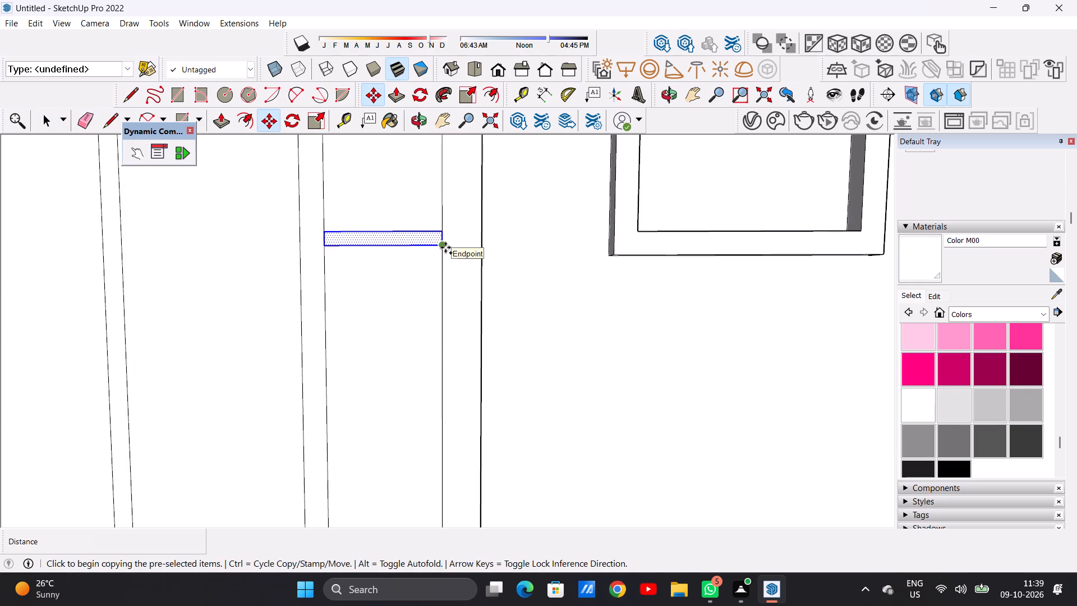
{"action": "left_click", "coordinate": [445, 247]}
{"action": "scroll", "coordinate": [443, 283], "scroll_direction": "down", "scroll_amount": 11}
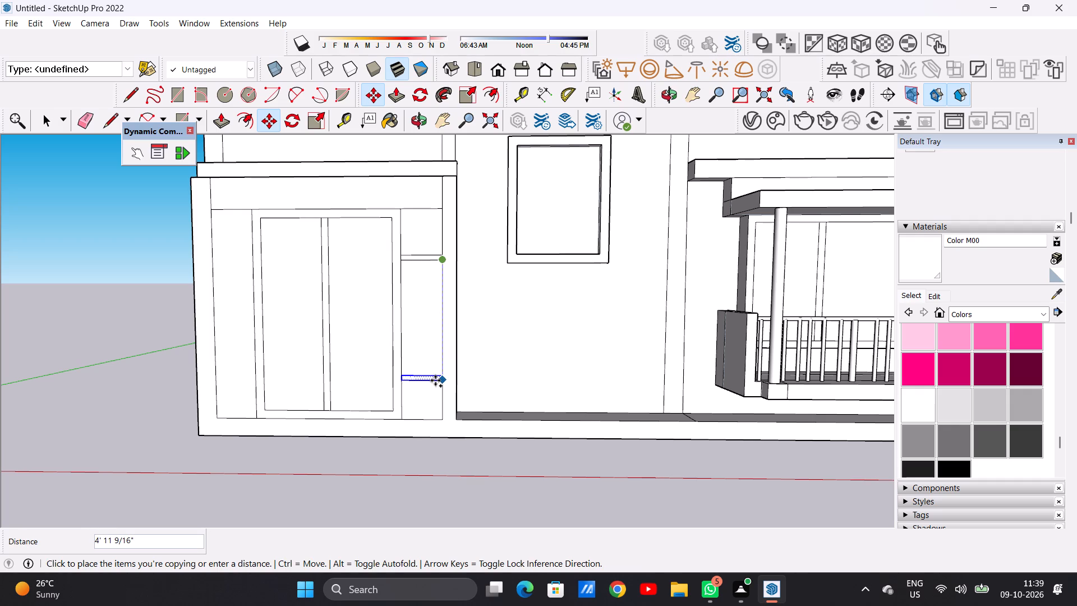
{"action": "left_click", "coordinate": [435, 380]}
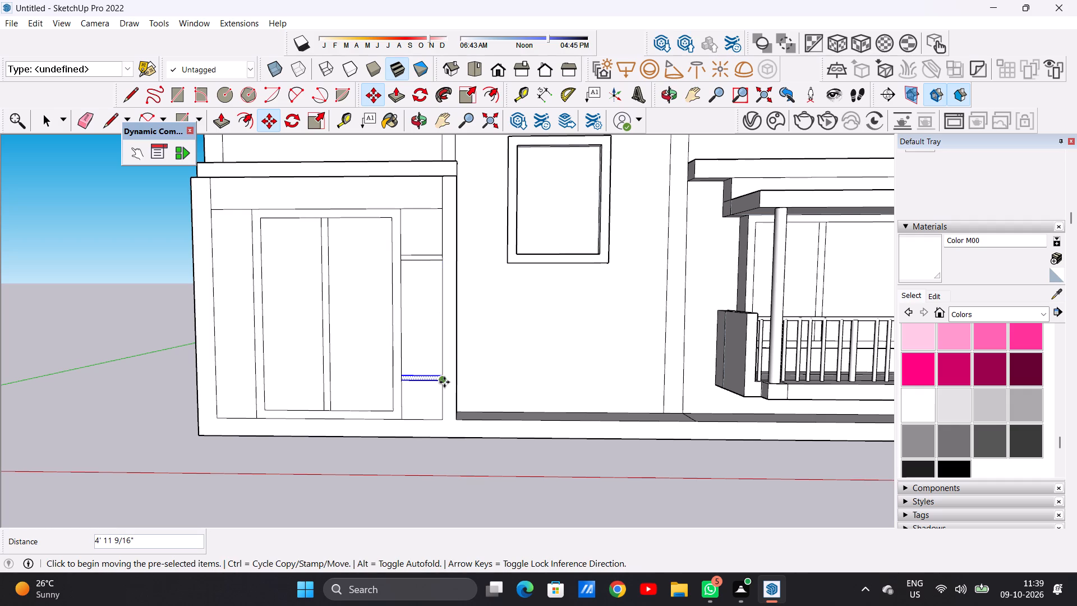
Copy the side panel's lowest strip up about 1' 5 3/8", and copy that strip up about another 1' 10 5/16".
{"action": "left_click", "coordinate": [444, 382]}
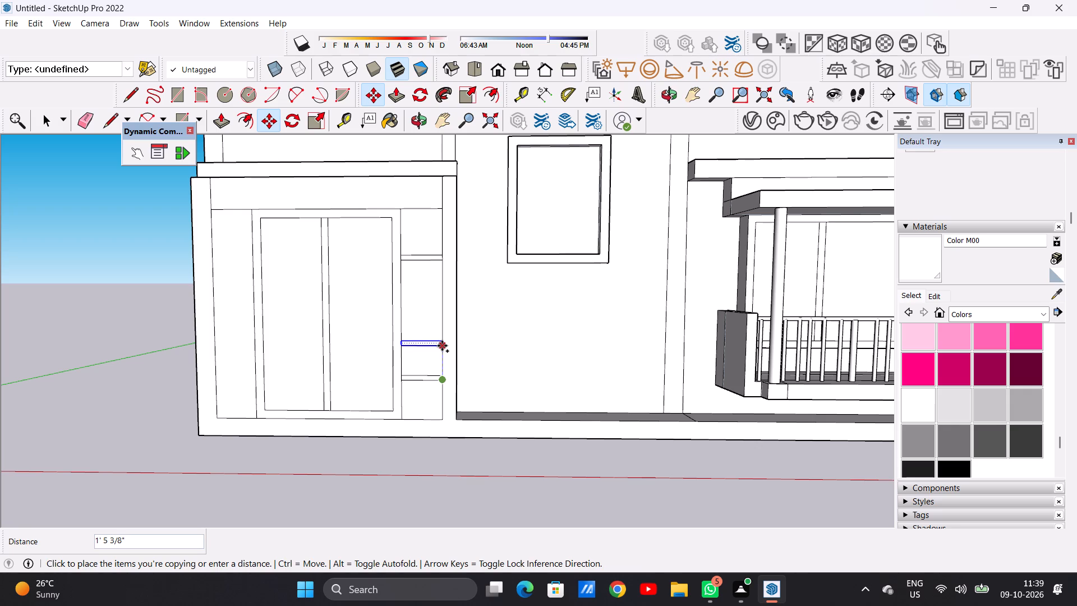
{"action": "left_click", "coordinate": [442, 346]}
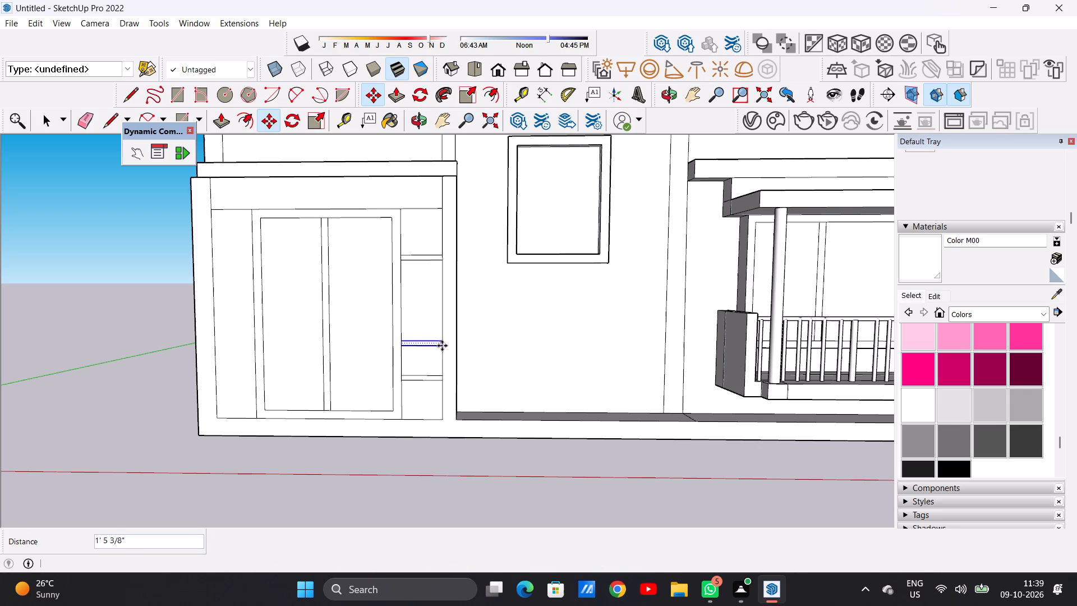
{"action": "left_click", "coordinate": [442, 346]}
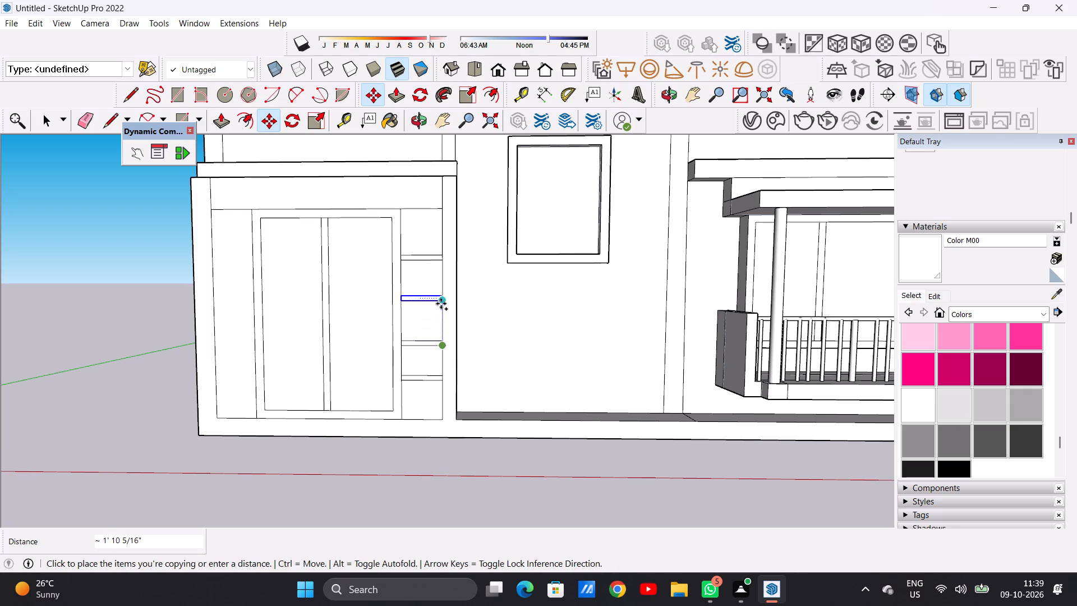
{"action": "left_click", "coordinate": [441, 304]}
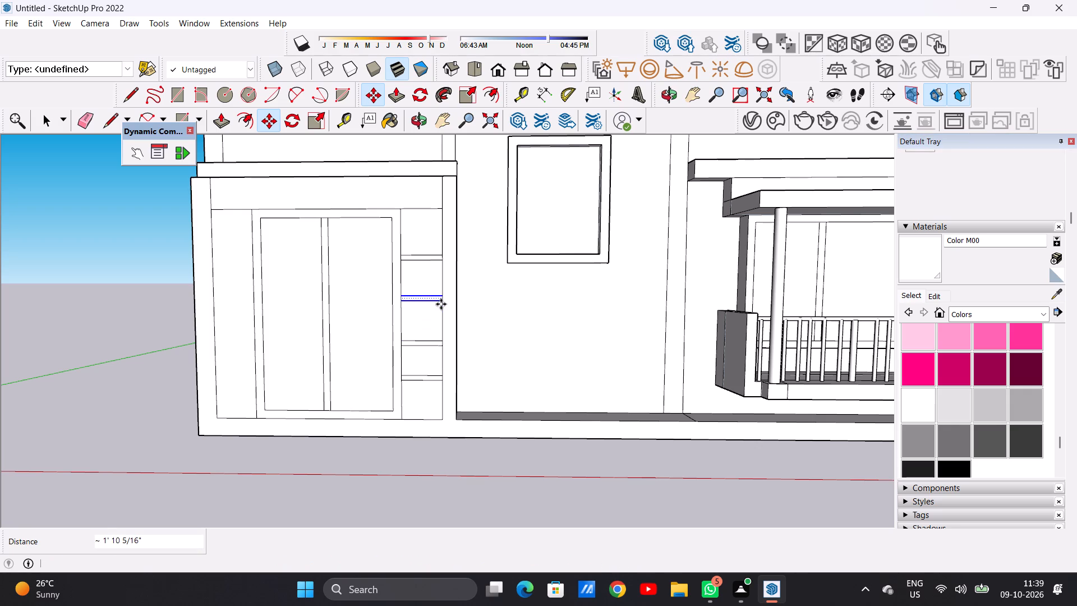
{"action": "key", "text": "space"}
{"action": "left_click", "coordinate": [156, 407]}
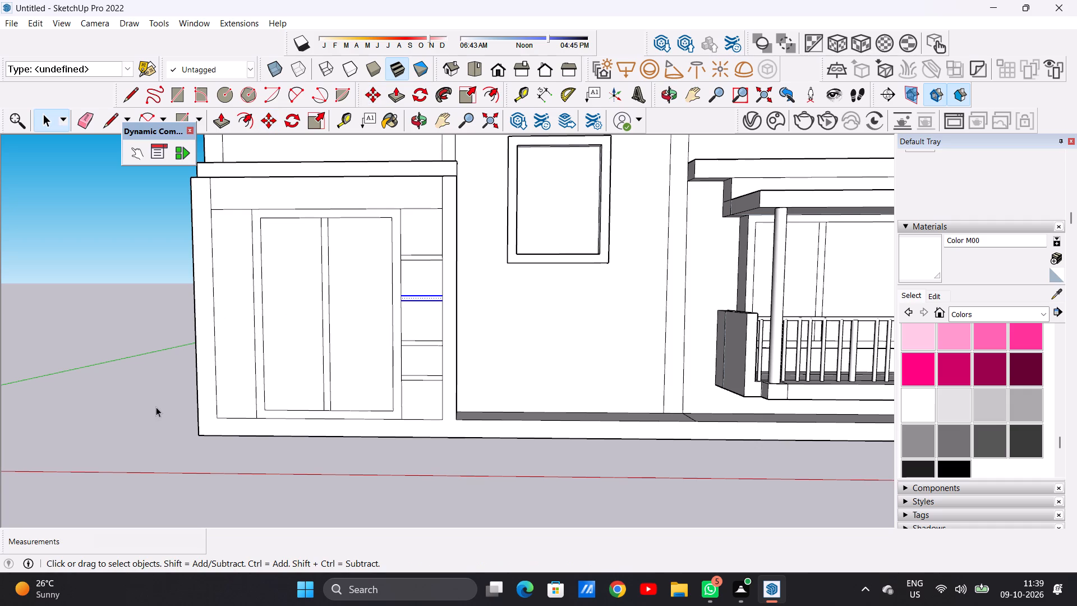
Copy the top strip of the window-side panel about 7' 10" across the doorway into the outer side panel at the same height.
{"action": "scroll", "coordinate": [398, 361], "scroll_direction": "down", "scroll_amount": 3}
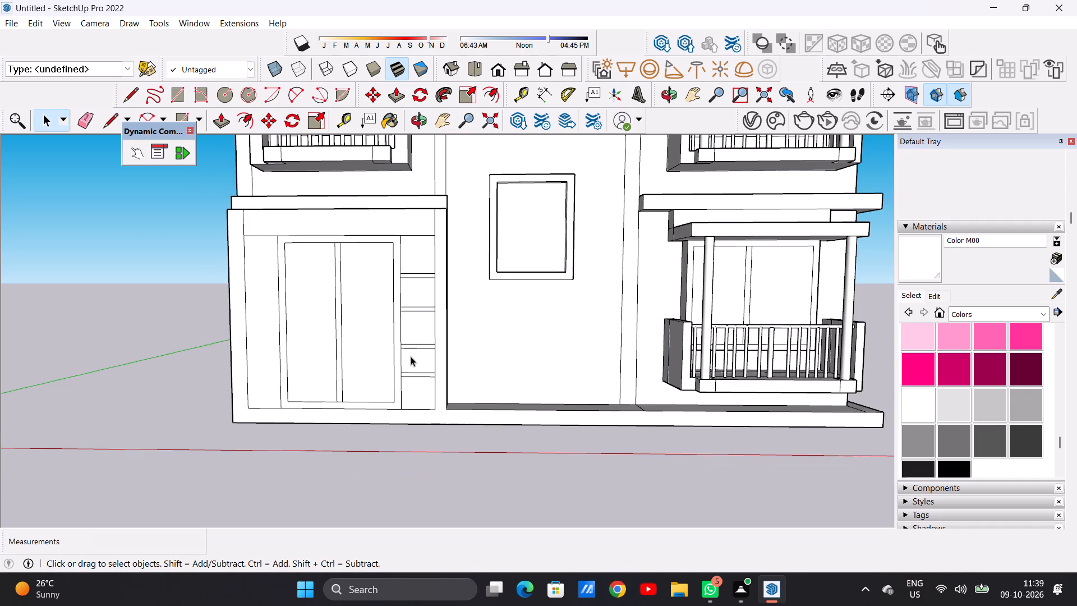
{"action": "scroll", "coordinate": [435, 376], "scroll_direction": "down", "scroll_amount": 1}
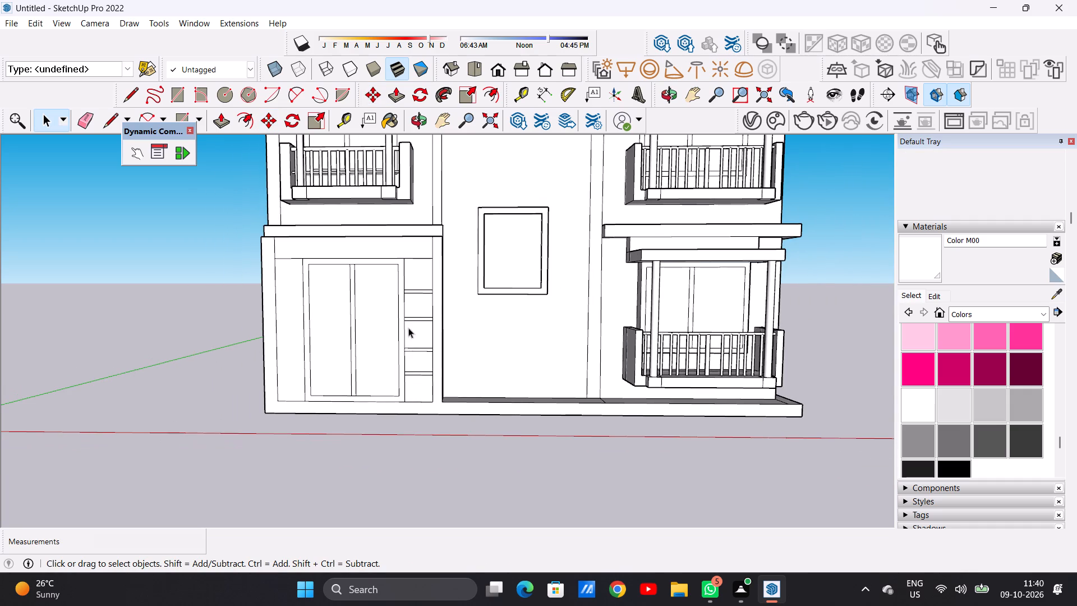
{"action": "scroll", "coordinate": [434, 293], "scroll_direction": "up", "scroll_amount": 4}
{"action": "scroll", "coordinate": [434, 293], "scroll_direction": "down", "scroll_amount": 4}
{"action": "scroll", "coordinate": [324, 297], "scroll_direction": "up", "scroll_amount": 5}
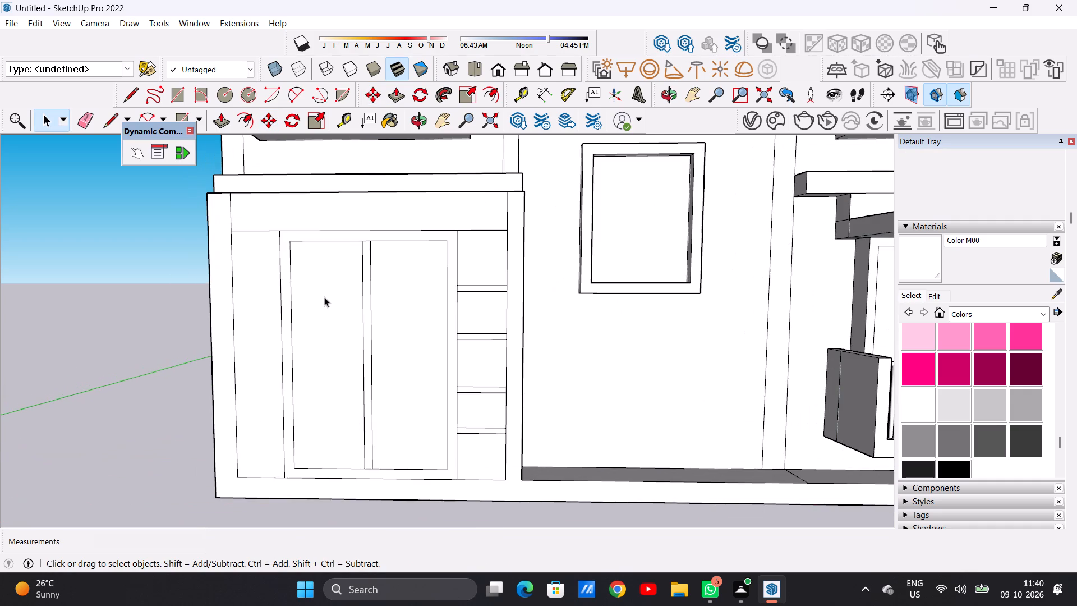
{"action": "scroll", "coordinate": [482, 291], "scroll_direction": "up", "scroll_amount": 4}
{"action": "left_click", "coordinate": [505, 286]}
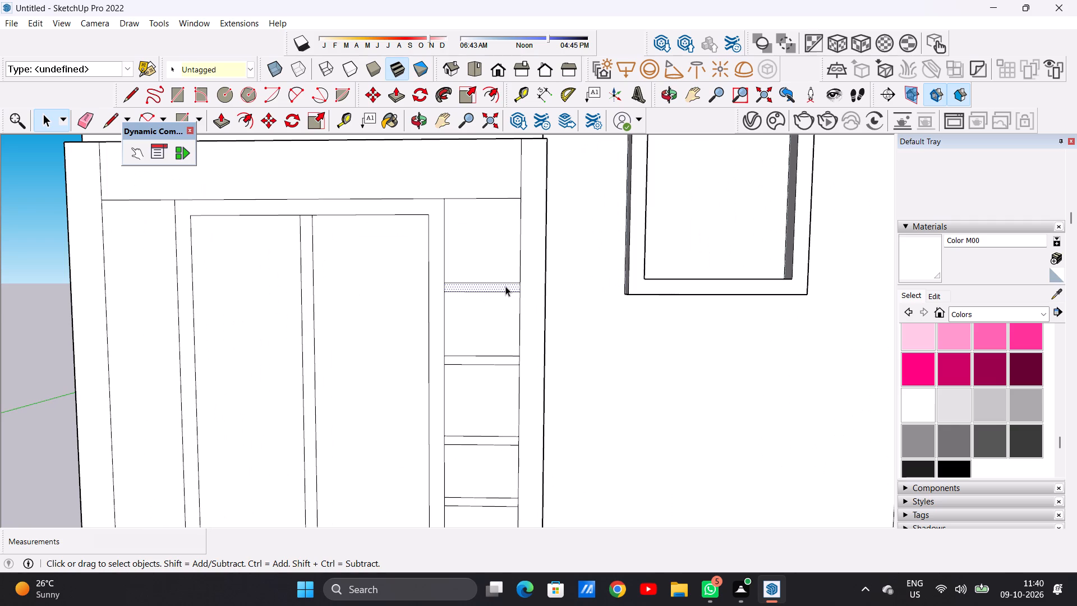
{"action": "left_click", "coordinate": [505, 286]}
{"action": "key", "text": "m"}
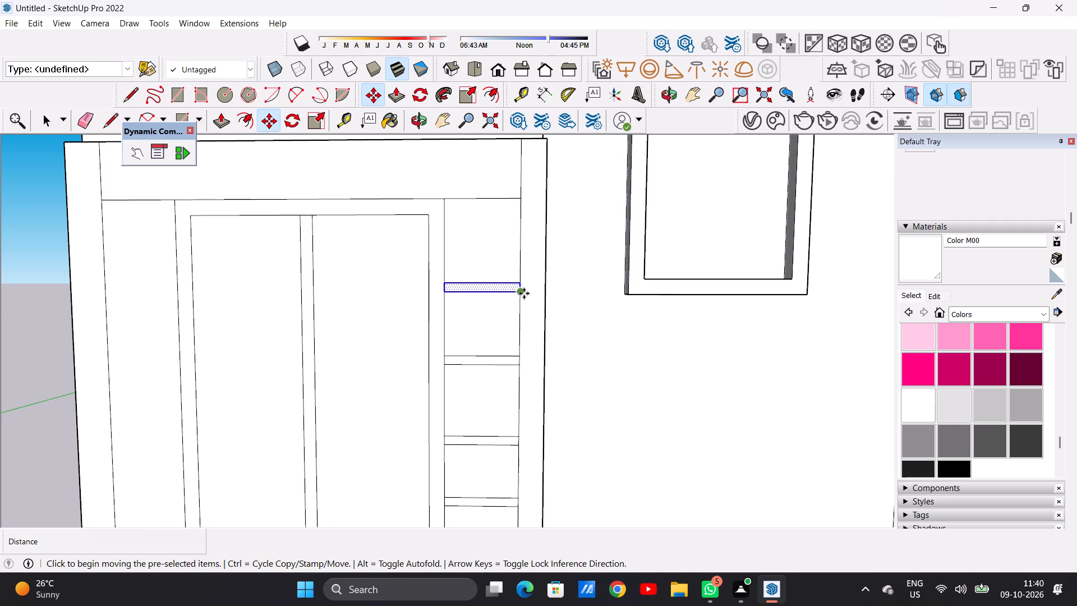
{"action": "left_click", "coordinate": [522, 293]}
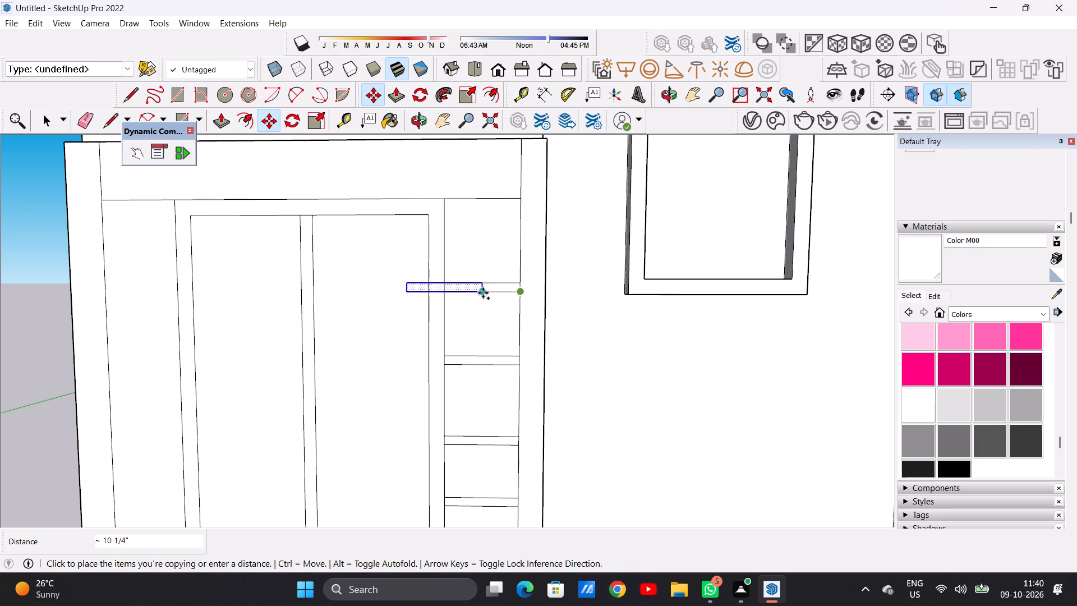
{"action": "scroll", "coordinate": [427, 293], "scroll_direction": "down", "scroll_amount": 3}
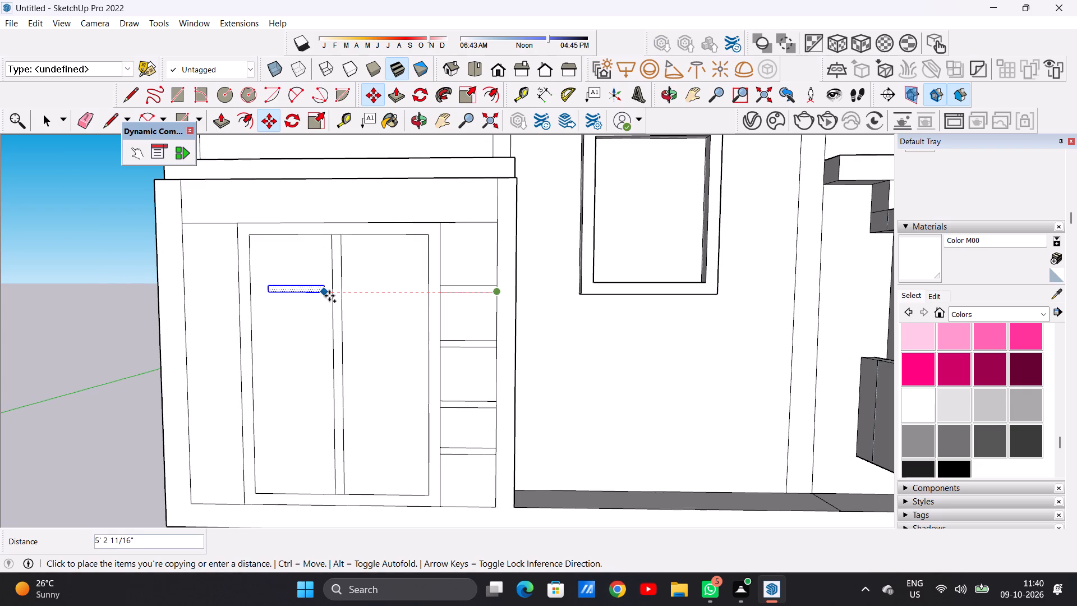
{"action": "left_click", "coordinate": [237, 294]}
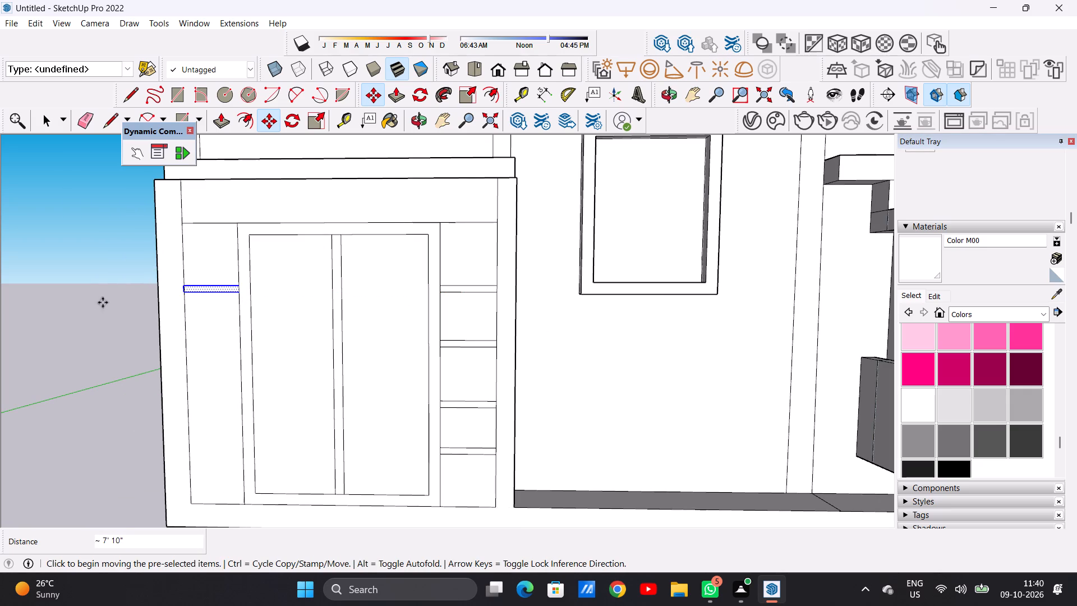
{"action": "scroll", "coordinate": [183, 308], "scroll_direction": "up", "scroll_amount": 20}
{"action": "scroll", "coordinate": [225, 295], "scroll_direction": "down", "scroll_amount": 2}
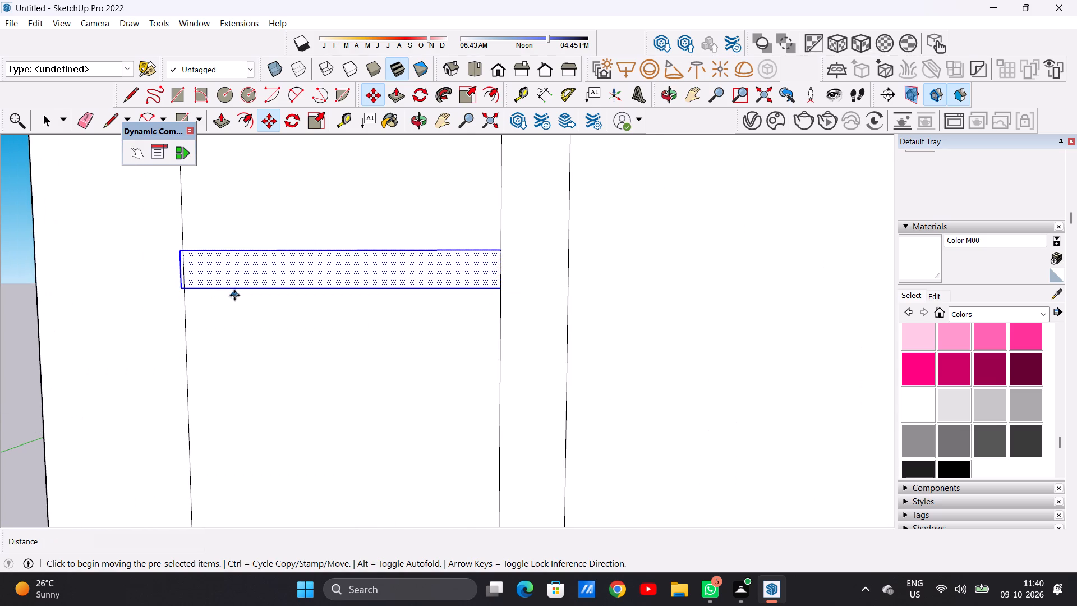
{"action": "scroll", "coordinate": [240, 301], "scroll_direction": "up", "scroll_amount": 4}
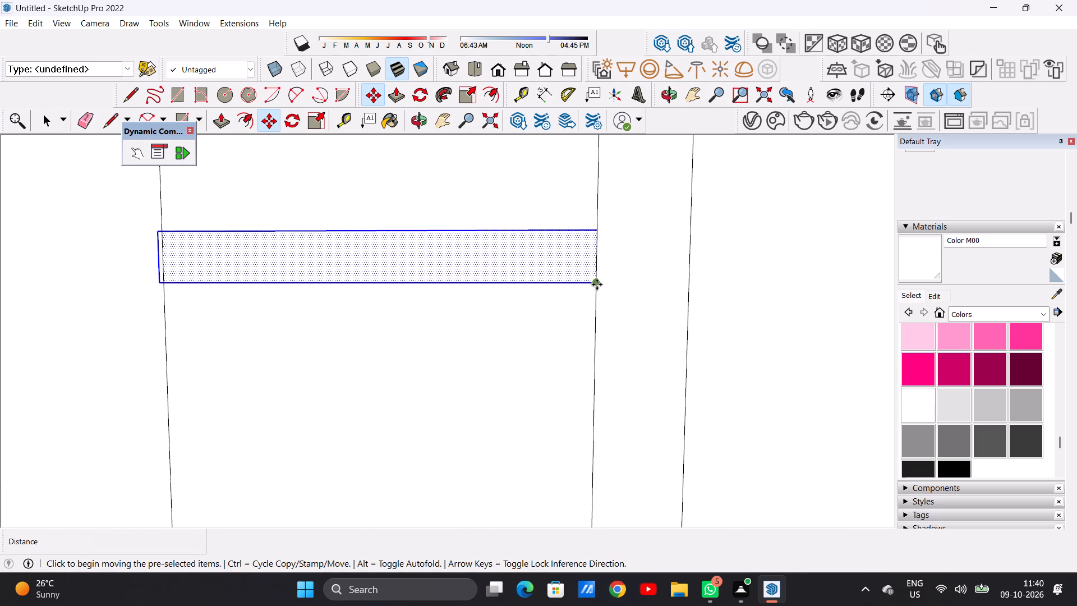
{"action": "key", "text": "space"}
{"action": "scroll", "coordinate": [351, 338], "scroll_direction": "down", "scroll_amount": 7}
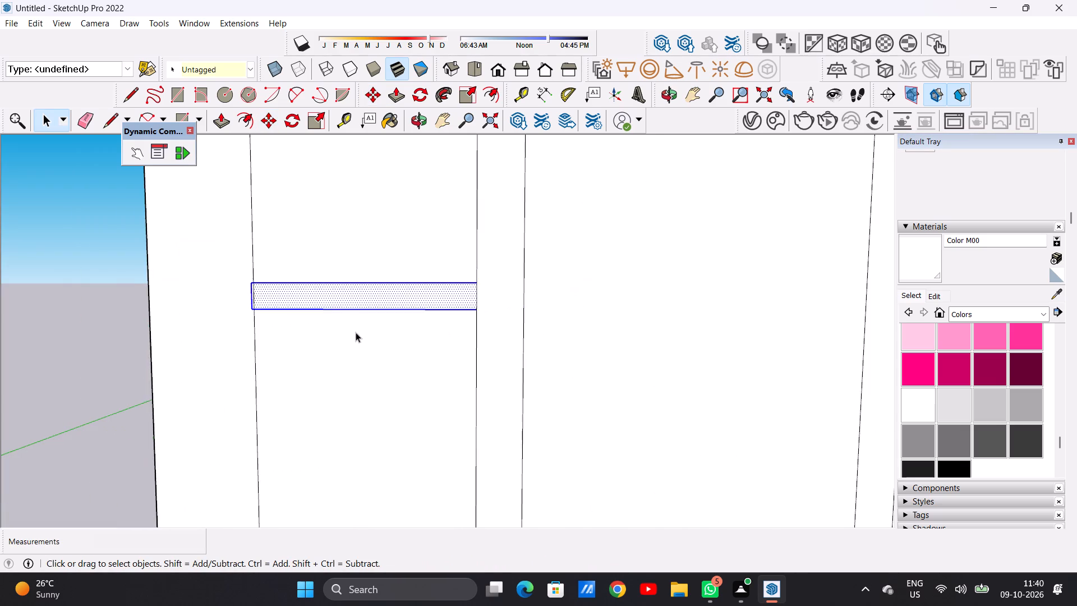
{"action": "scroll", "coordinate": [356, 332], "scroll_direction": "down", "scroll_amount": 1}
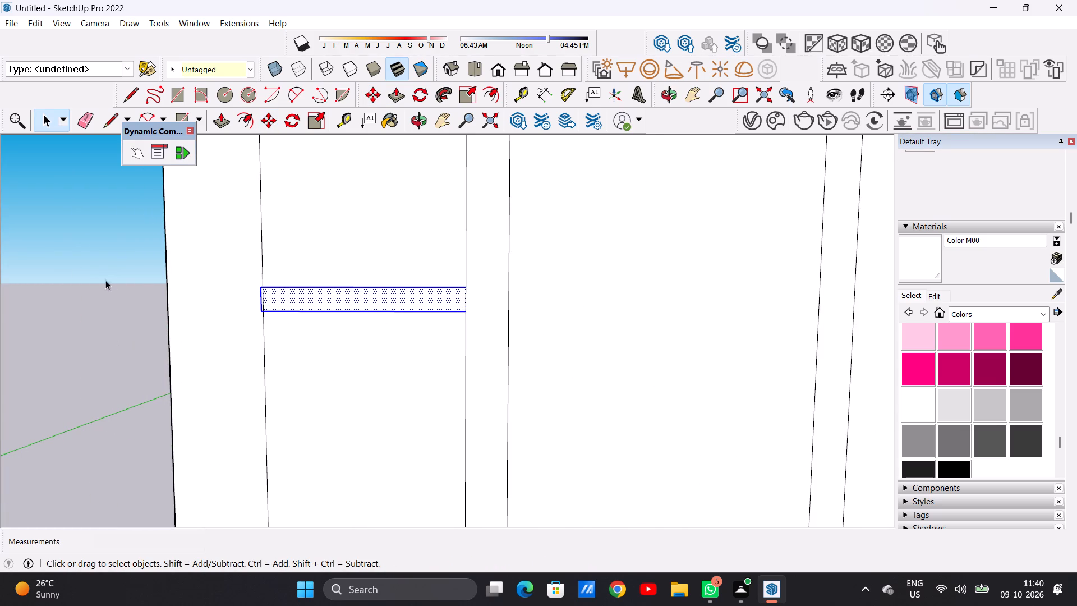
{"action": "left_click", "coordinate": [88, 281]}
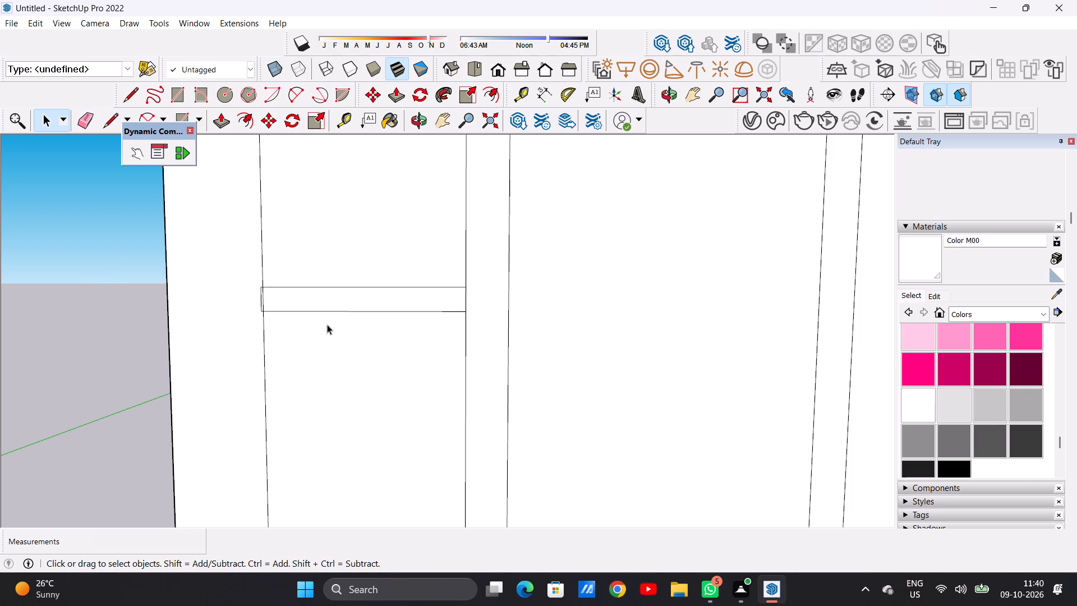
Erase the copied strip's end edge and the two short line stubs overhanging the outer side panel's edge.
{"action": "scroll", "coordinate": [466, 296], "scroll_direction": "up", "scroll_amount": 14}
{"action": "scroll", "coordinate": [499, 283], "scroll_direction": "down", "scroll_amount": 10}
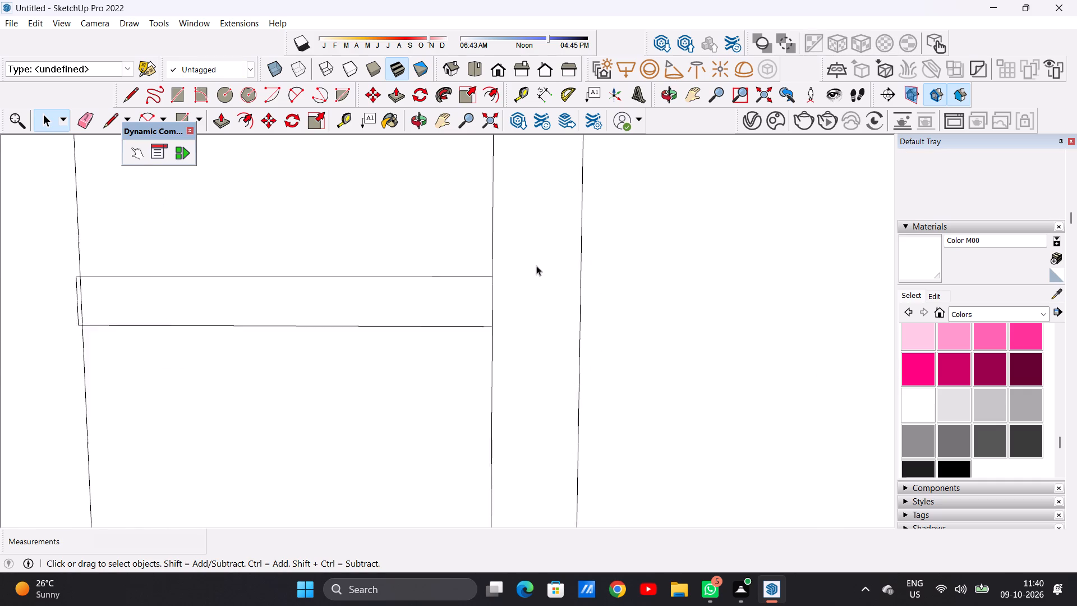
{"action": "scroll", "coordinate": [536, 265], "scroll_direction": "down", "scroll_amount": 3}
{"action": "scroll", "coordinate": [234, 284], "scroll_direction": "up", "scroll_amount": 7}
{"action": "scroll", "coordinate": [250, 296], "scroll_direction": "down", "scroll_amount": 5}
{"action": "scroll", "coordinate": [199, 287], "scroll_direction": "up", "scroll_amount": 4}
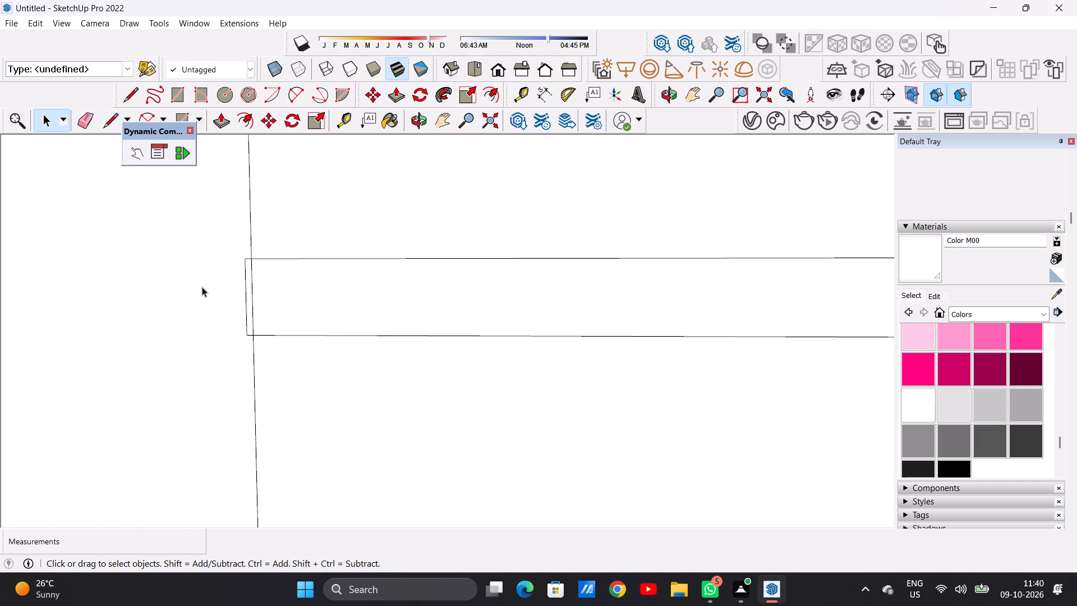
{"action": "scroll", "coordinate": [202, 287], "scroll_direction": "up", "scroll_amount": 8}
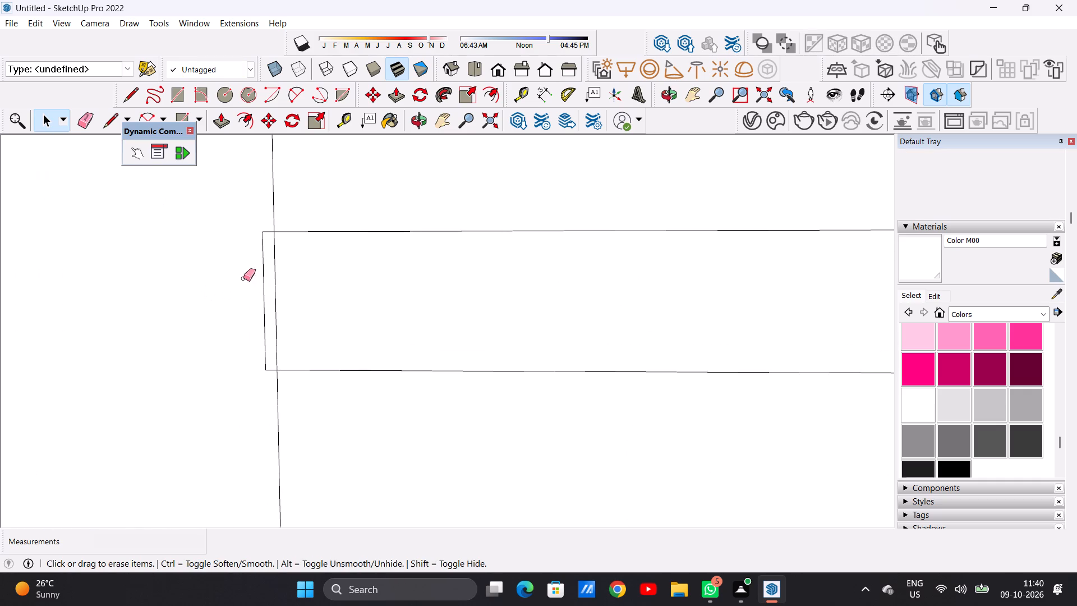
{"action": "key", "text": "e"}
{"action": "scroll", "coordinate": [262, 296], "scroll_direction": "up", "scroll_amount": 5}
{"action": "left_click_drag", "start_coordinate": [269, 287], "coordinate": [257, 292]}
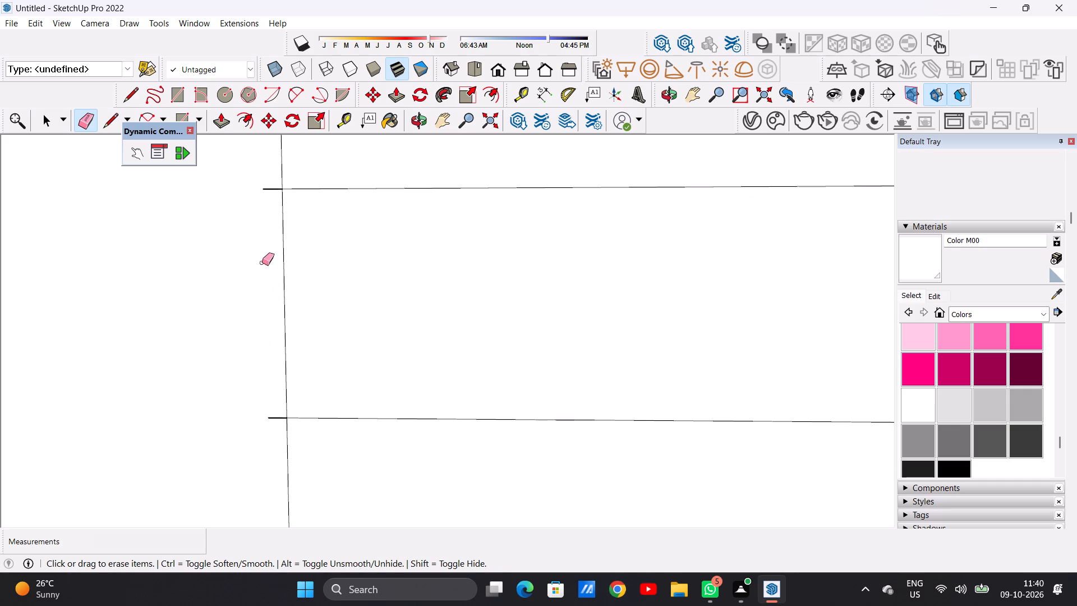
{"action": "left_click_drag", "start_coordinate": [273, 186], "coordinate": [271, 195]}
{"action": "left_click_drag", "start_coordinate": [277, 411], "coordinate": [277, 422]}
{"action": "key", "text": "space"}
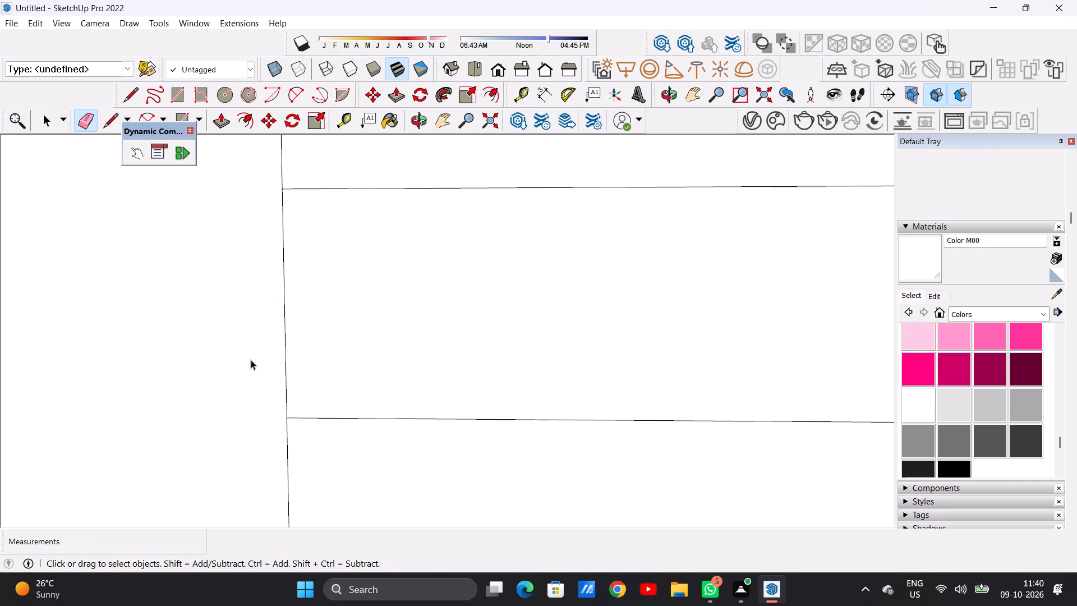
Copy the outer side panel's strip down about 1' 10 3/16", and copy that strip down about another 3' 3/8" near the base.
{"action": "scroll", "coordinate": [260, 360], "scroll_direction": "down", "scroll_amount": 20}
{"action": "scroll", "coordinate": [260, 360], "scroll_direction": "down", "scroll_amount": 4}
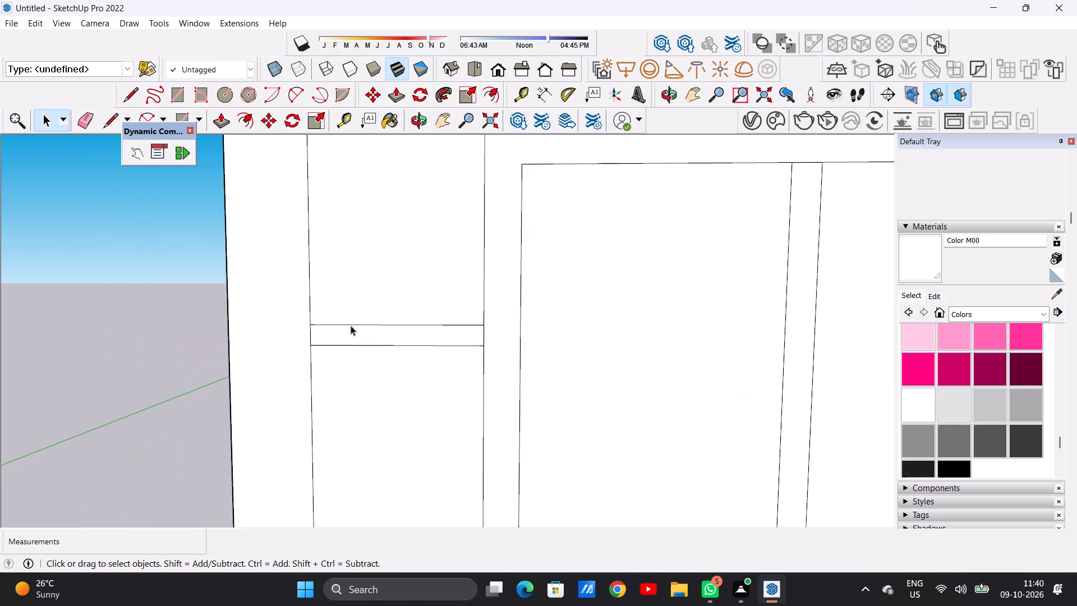
{"action": "scroll", "coordinate": [351, 325], "scroll_direction": "down", "scroll_amount": 13}
{"action": "scroll", "coordinate": [434, 291], "scroll_direction": "down", "scroll_amount": 11}
{"action": "scroll", "coordinate": [438, 357], "scroll_direction": "up", "scroll_amount": 6}
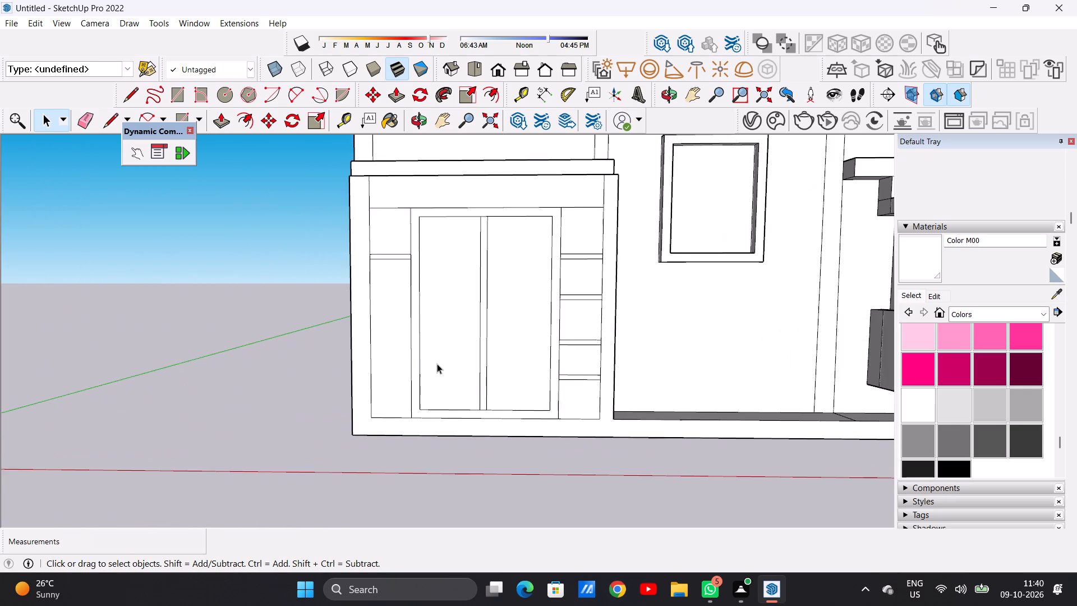
{"action": "scroll", "coordinate": [437, 364], "scroll_direction": "up", "scroll_amount": 1}
{"action": "scroll", "coordinate": [399, 241], "scroll_direction": "up", "scroll_amount": 6}
{"action": "double_click", "coordinate": [399, 244]}
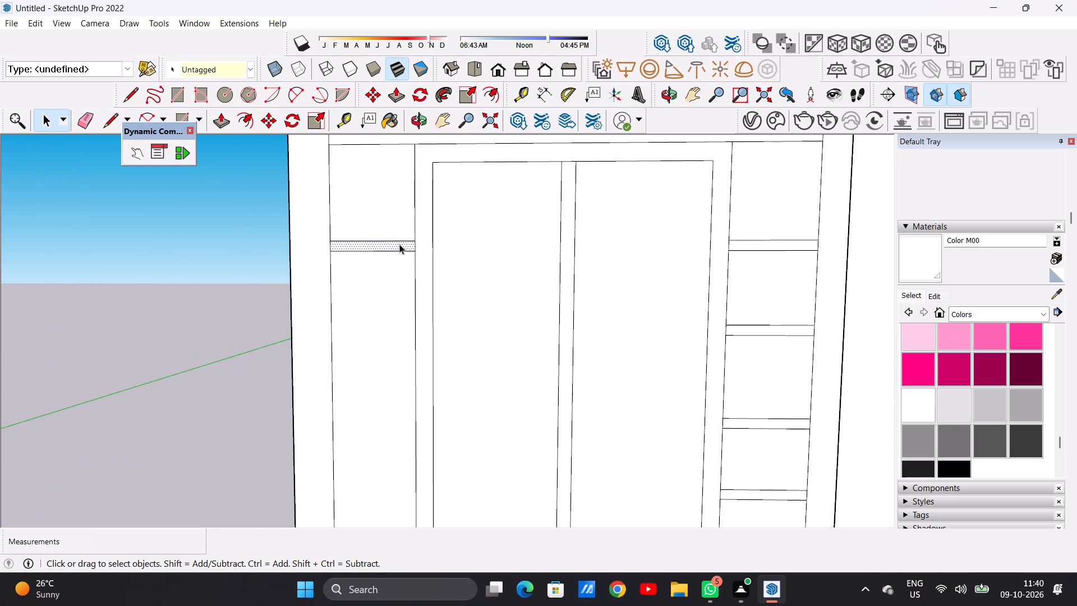
{"action": "key", "text": "m"}
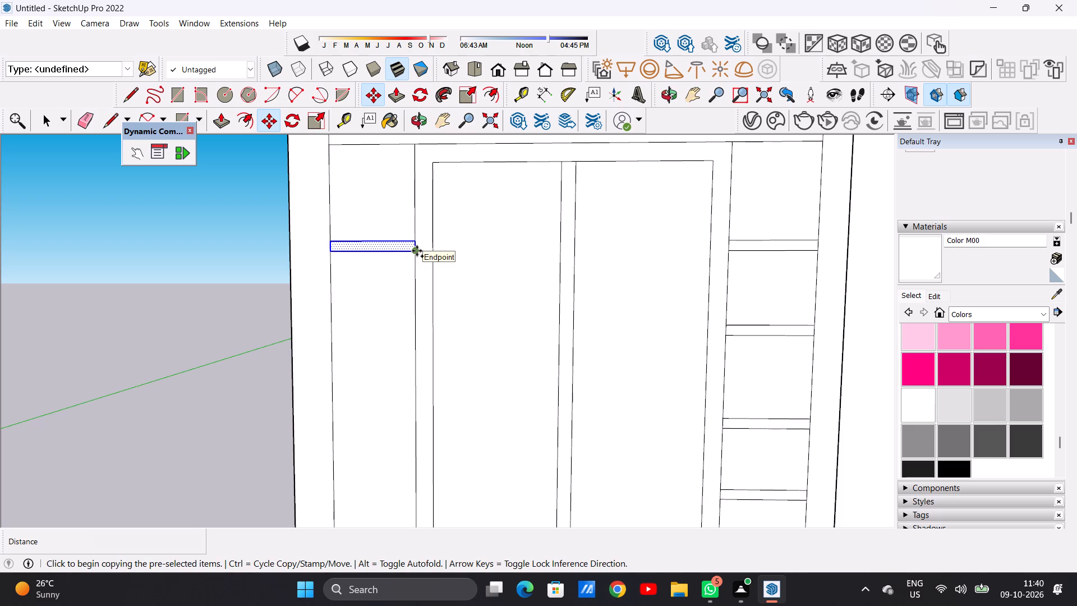
{"action": "left_click", "coordinate": [417, 251]}
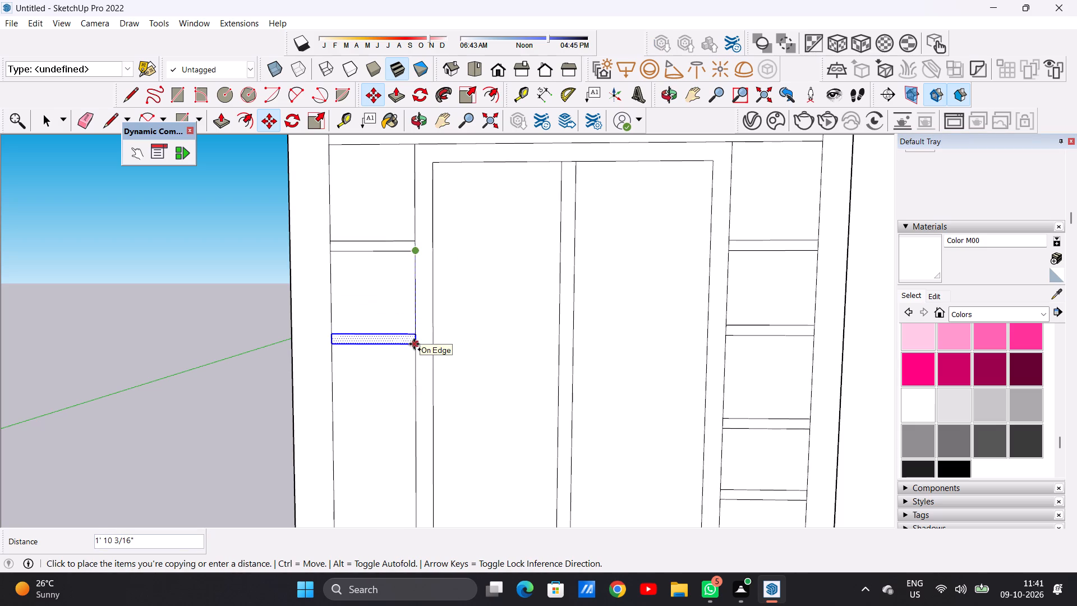
{"action": "left_click", "coordinate": [414, 344]}
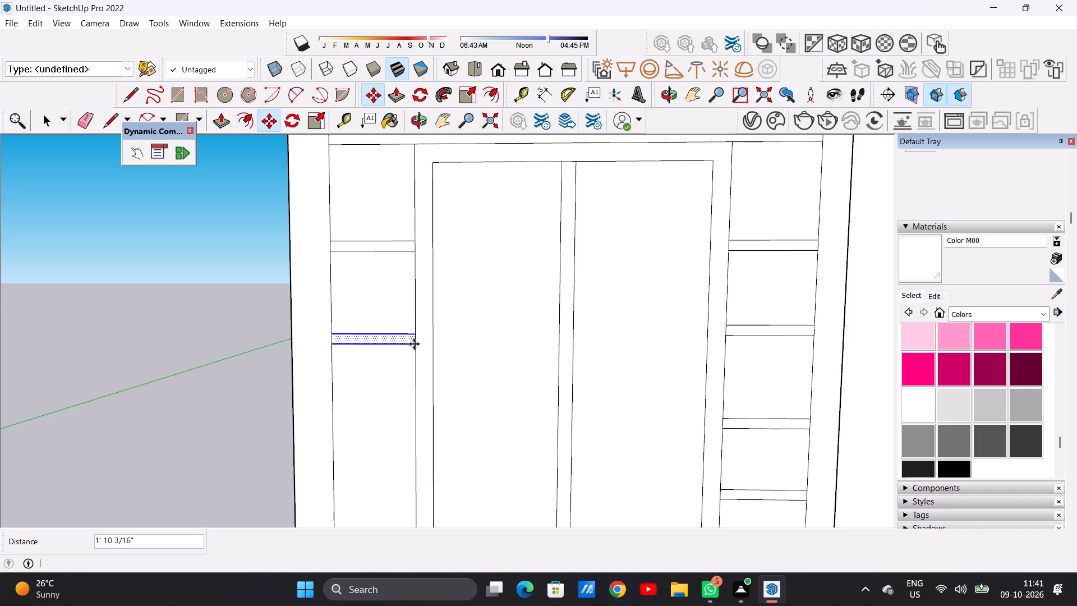
{"action": "scroll", "coordinate": [414, 344], "scroll_direction": "down", "scroll_amount": 10}
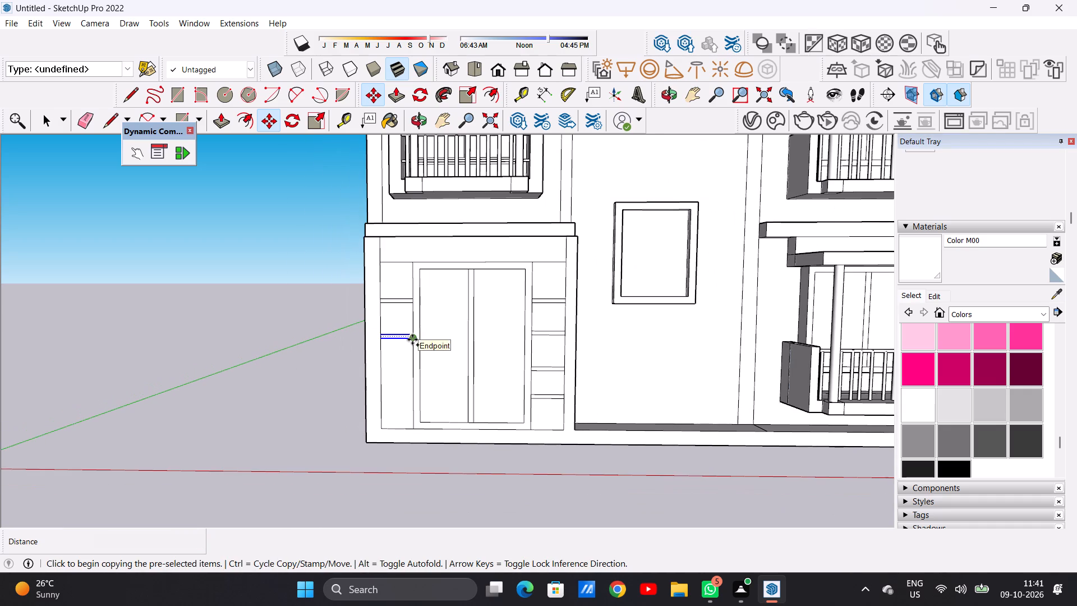
{"action": "left_click", "coordinate": [412, 339]}
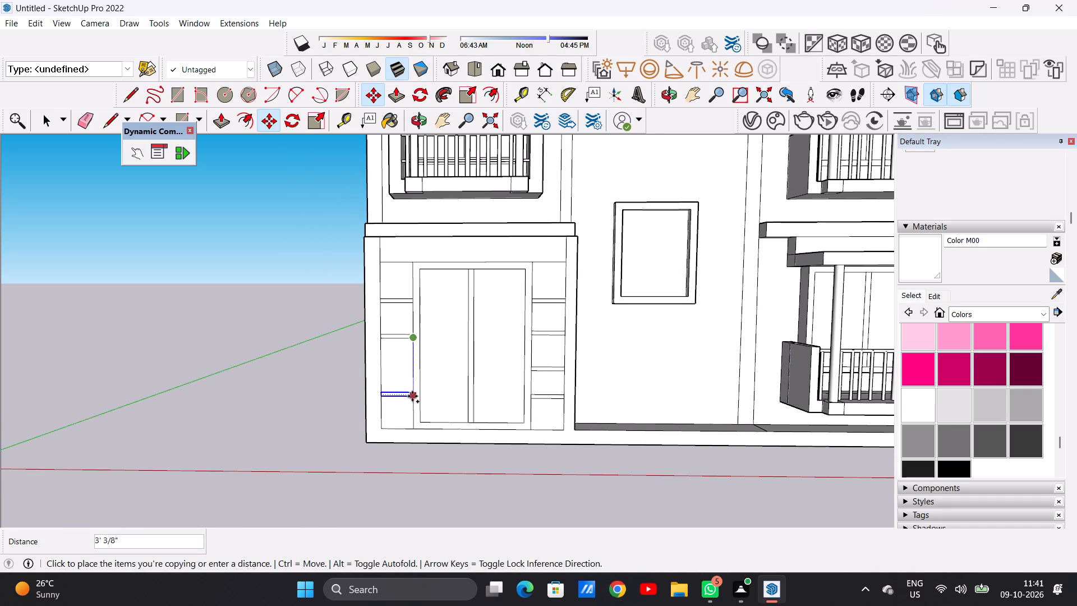
{"action": "left_click", "coordinate": [413, 396]}
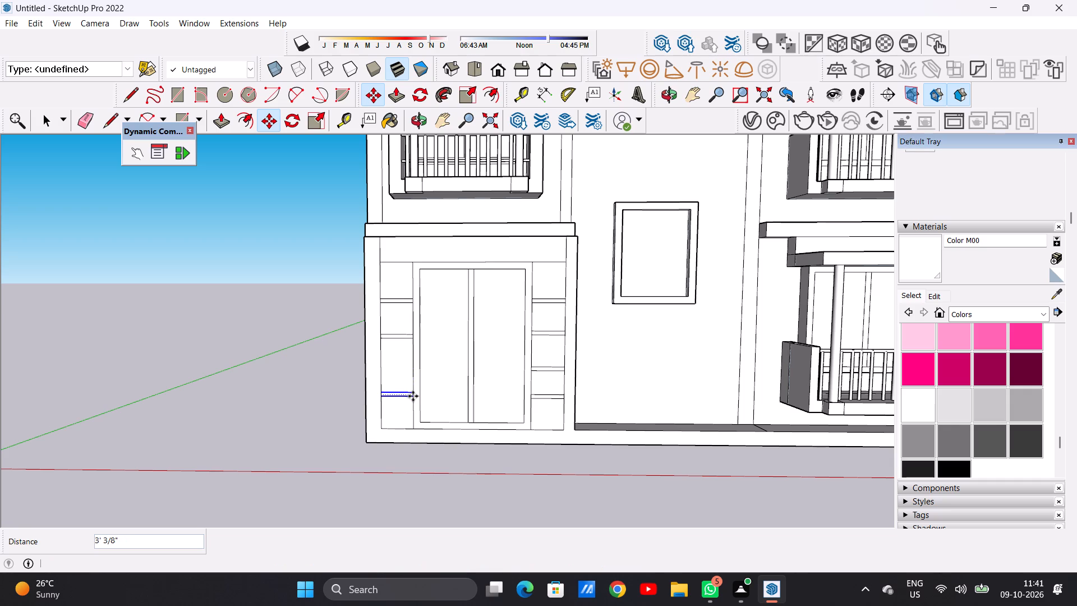
Copy the outer side panel's lowest strip up about 1' 7 3/8" into the gap above it.
{"action": "left_click", "coordinate": [413, 396]}
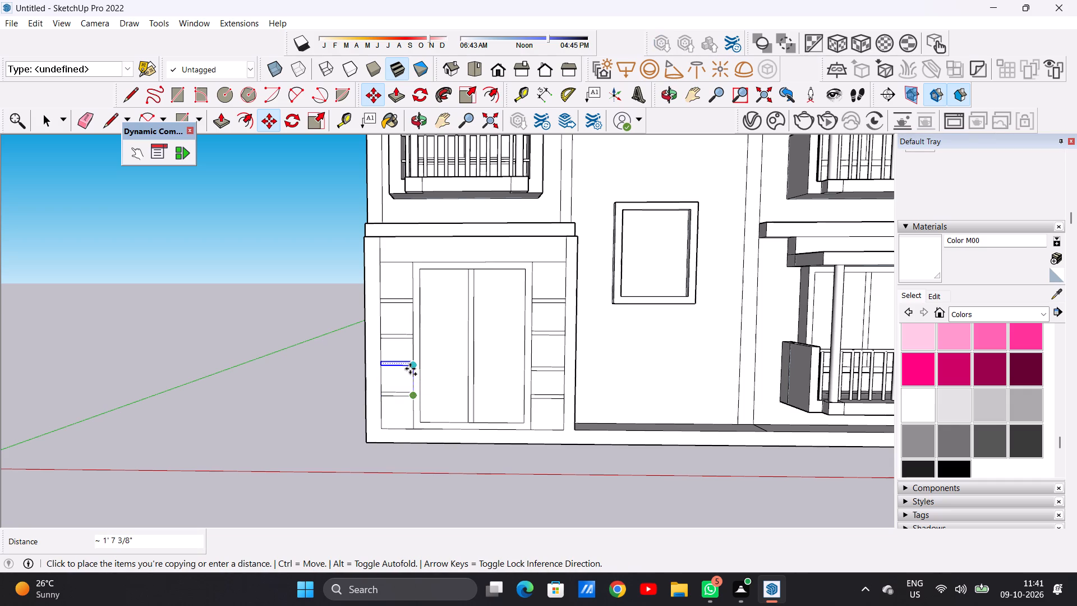
{"action": "left_click", "coordinate": [410, 369]}
{"action": "key", "text": "space"}
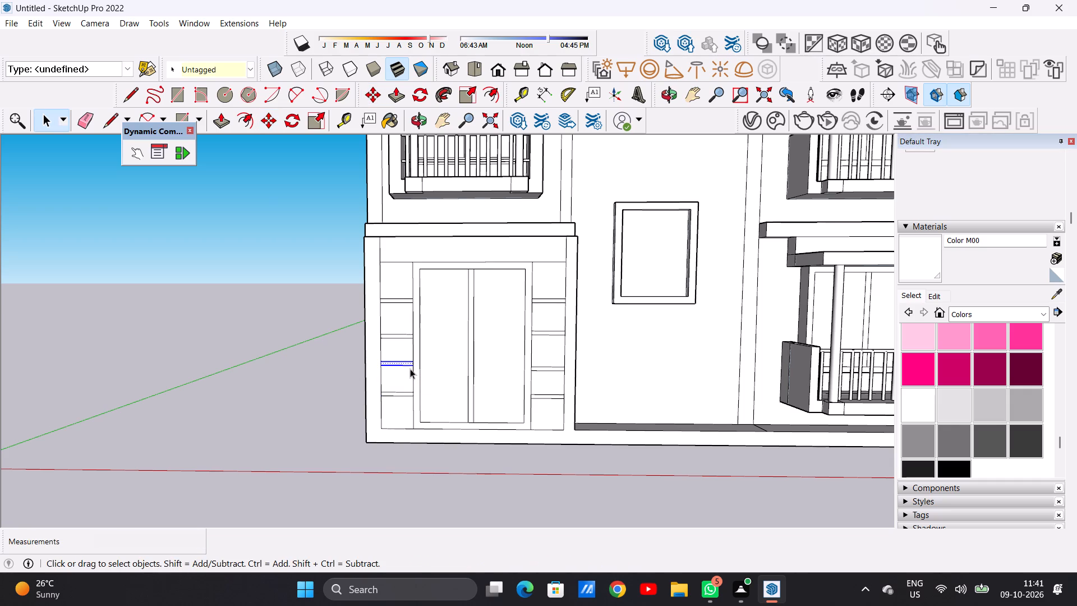
{"action": "left_click", "coordinate": [305, 365]}
Examine the front facade around the entrance door and its two strip-divided side panels.
{"action": "scroll", "coordinate": [429, 380], "scroll_direction": "down", "scroll_amount": 6}
{"action": "scroll", "coordinate": [450, 352], "scroll_direction": "up", "scroll_amount": 3}
{"action": "scroll", "coordinate": [450, 352], "scroll_direction": "down", "scroll_amount": 1}
{"action": "scroll", "coordinate": [450, 352], "scroll_direction": "up", "scroll_amount": 2}
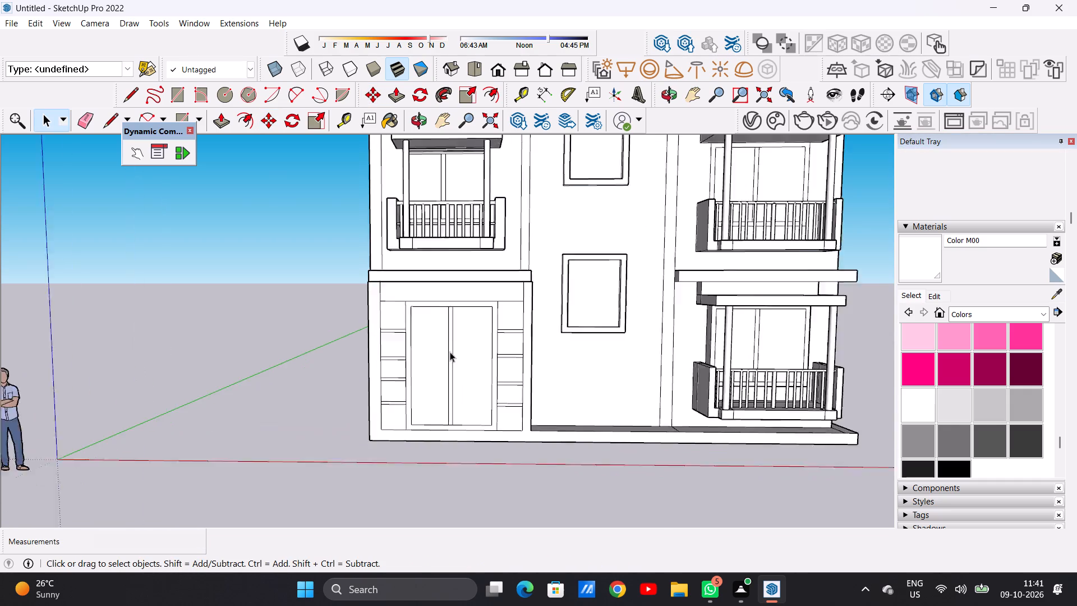
{"action": "scroll", "coordinate": [330, 352], "scroll_direction": "down", "scroll_amount": 6}
{"action": "scroll", "coordinate": [432, 315], "scroll_direction": "up", "scroll_amount": 9}
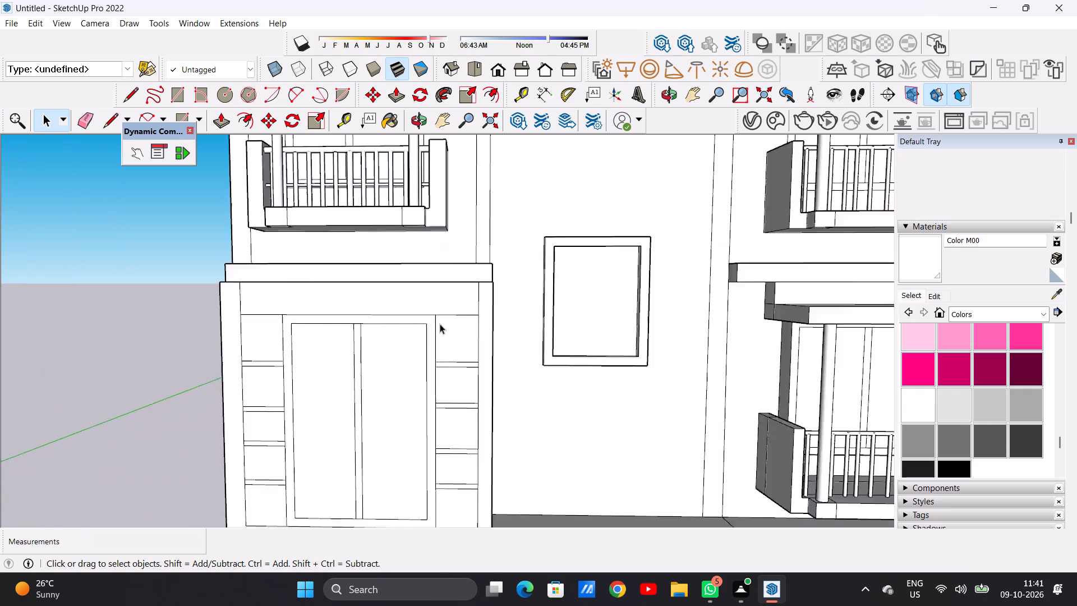
{"action": "scroll", "coordinate": [440, 324], "scroll_direction": "up", "scroll_amount": 3}
{"action": "scroll", "coordinate": [480, 307], "scroll_direction": "down", "scroll_amount": 10}
Pull the front face of the slab above the entrance outward about 9 3/4", and pull it out about another 1' 3 7/8".
{"action": "middle_click_drag", "start_coordinate": [302, 325], "coordinate": [534, 380]}
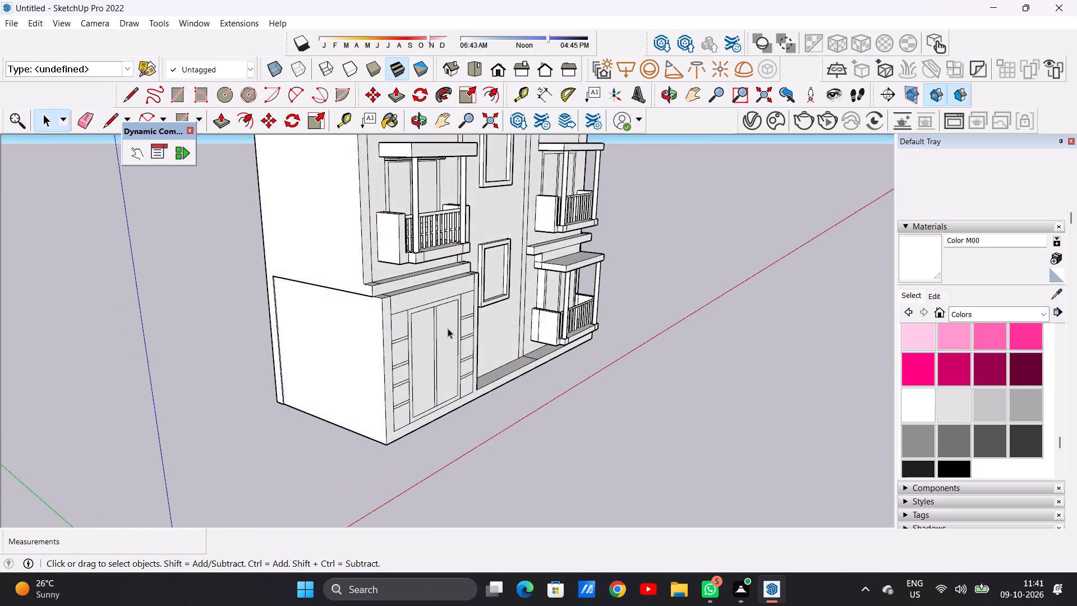
{"action": "scroll", "coordinate": [402, 295], "scroll_direction": "up", "scroll_amount": 7}
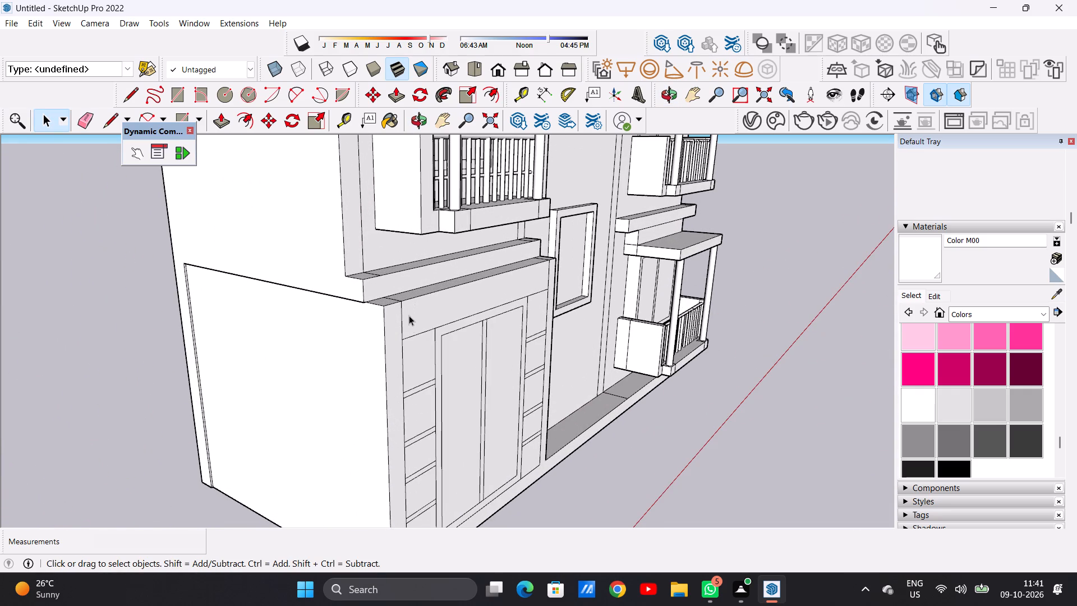
{"action": "middle_click_drag", "start_coordinate": [420, 328], "coordinate": [365, 323]}
{"action": "scroll", "coordinate": [372, 312], "scroll_direction": "up", "scroll_amount": 2}
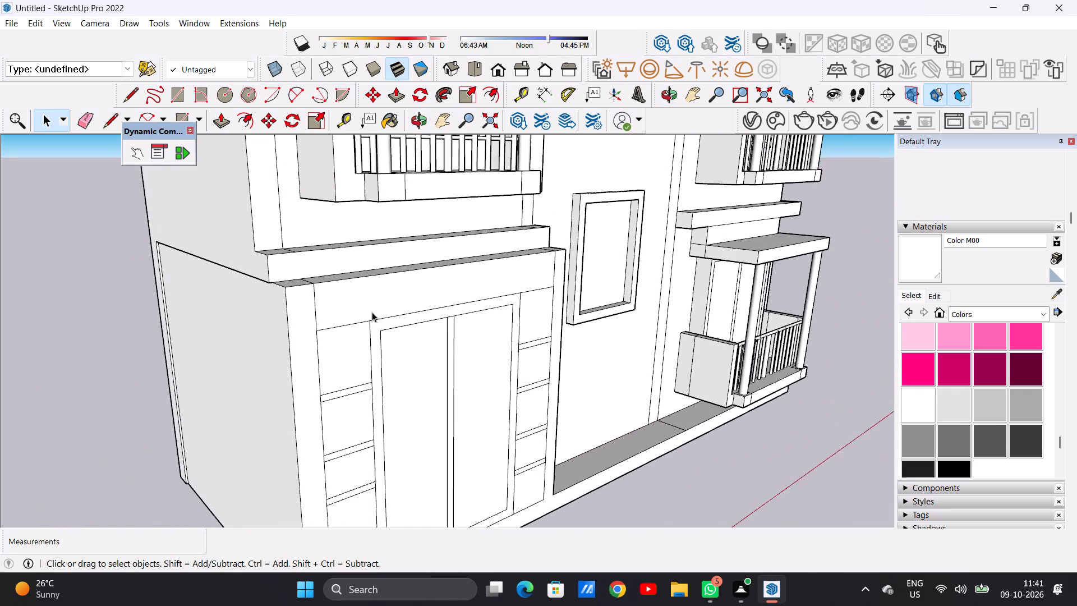
{"action": "scroll", "coordinate": [372, 312], "scroll_direction": "up", "scroll_amount": 1}
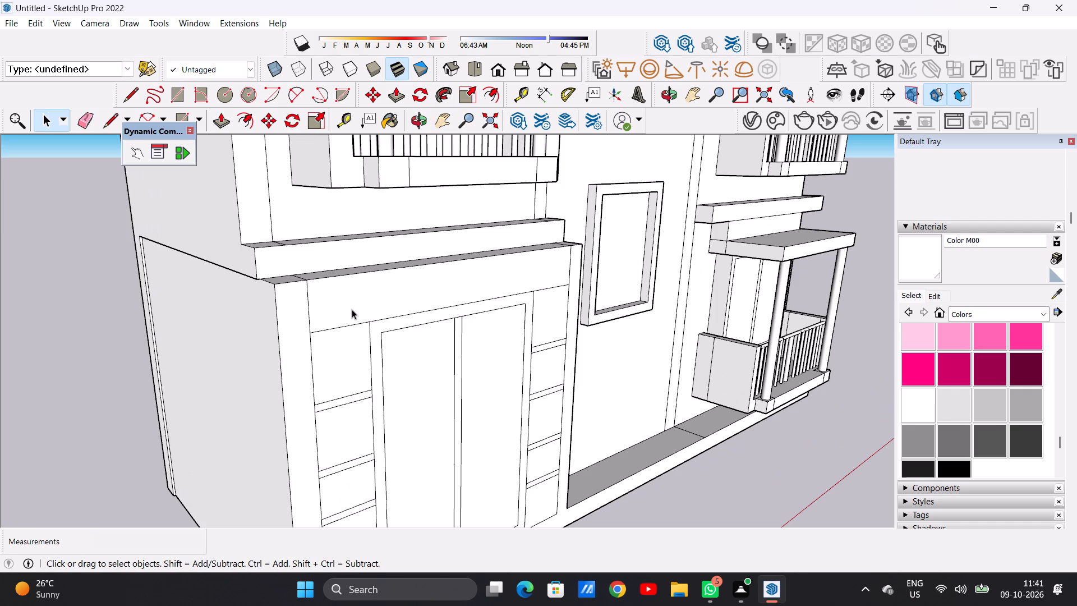
{"action": "scroll", "coordinate": [362, 302], "scroll_direction": "down", "scroll_amount": 6}
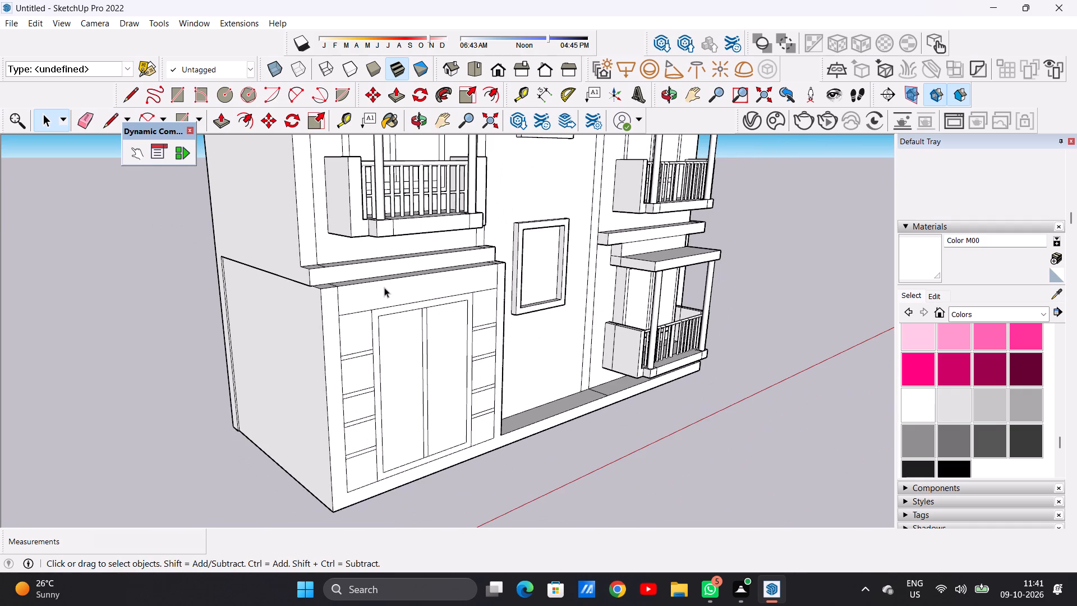
{"action": "scroll", "coordinate": [384, 287], "scroll_direction": "up", "scroll_amount": 4}
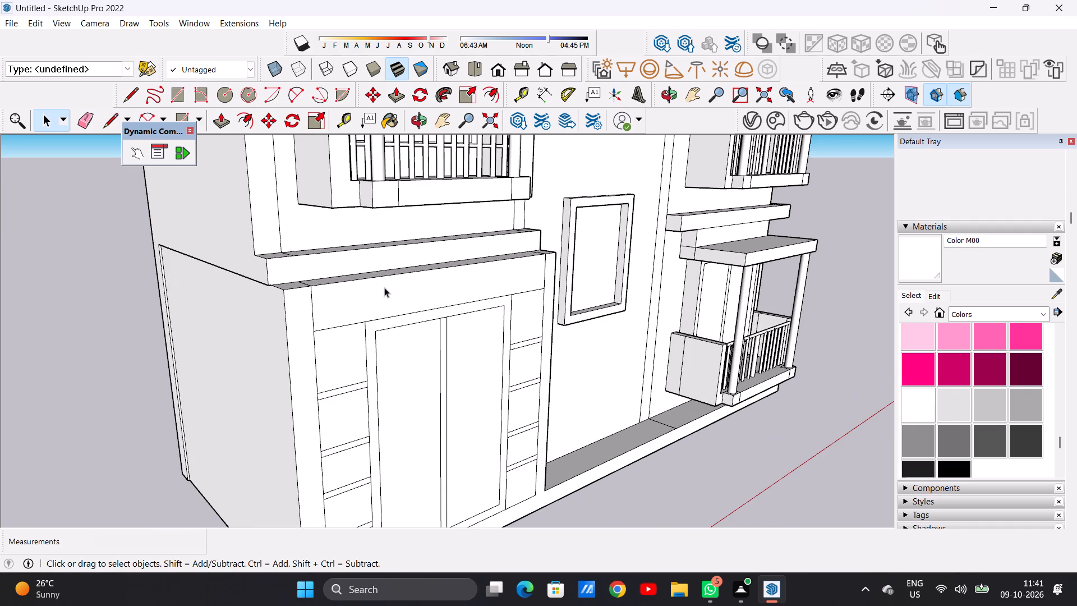
{"action": "scroll", "coordinate": [315, 334], "scroll_direction": "up", "scroll_amount": 3}
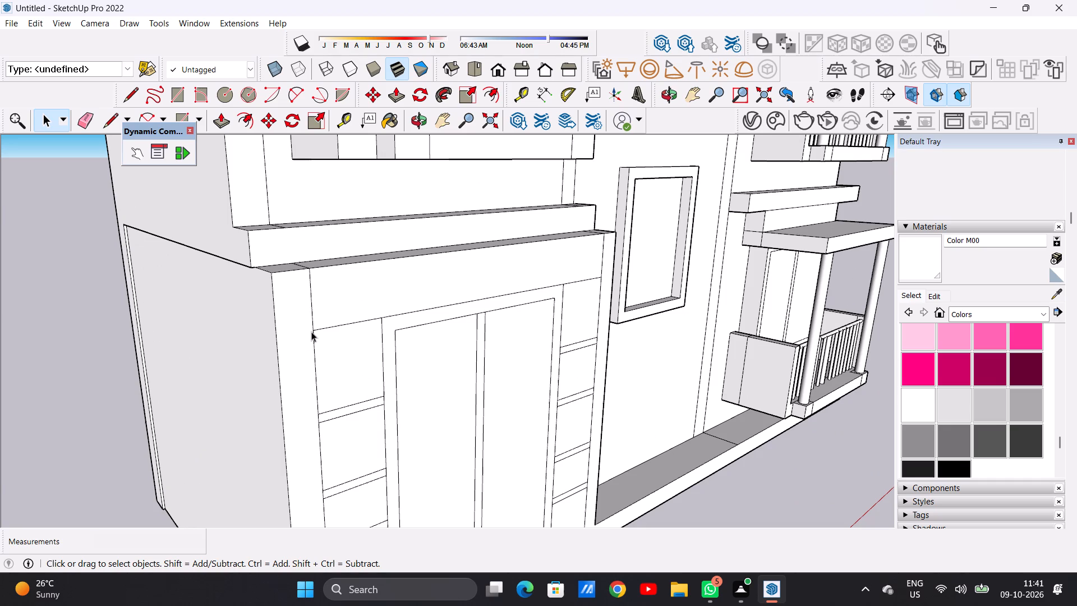
{"action": "scroll", "coordinate": [337, 313], "scroll_direction": "down", "scroll_amount": 3}
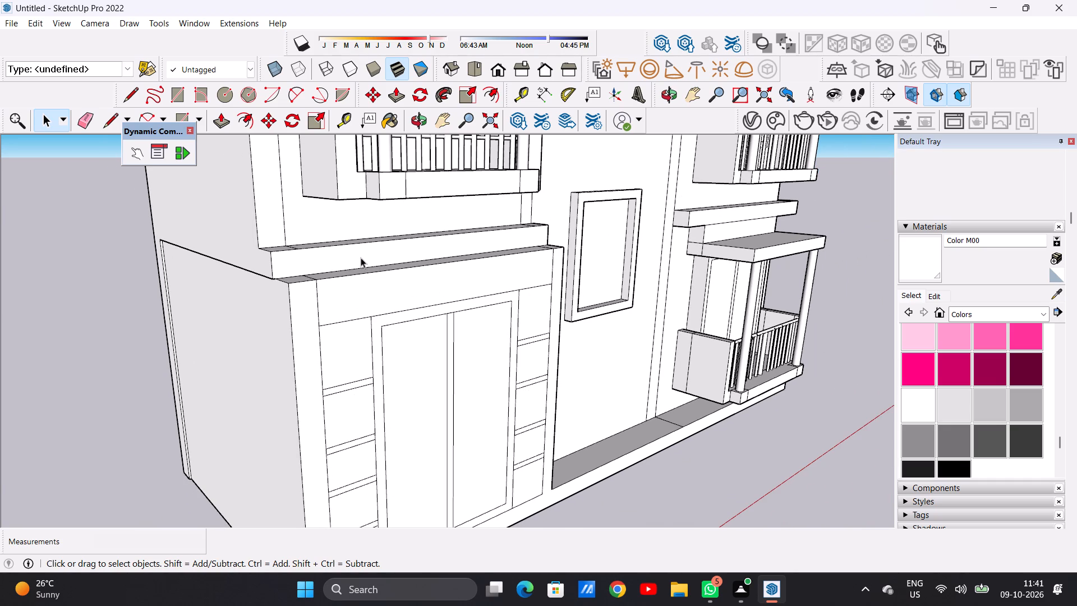
{"action": "key", "text": "p"}
{"action": "left_click", "coordinate": [324, 249]}
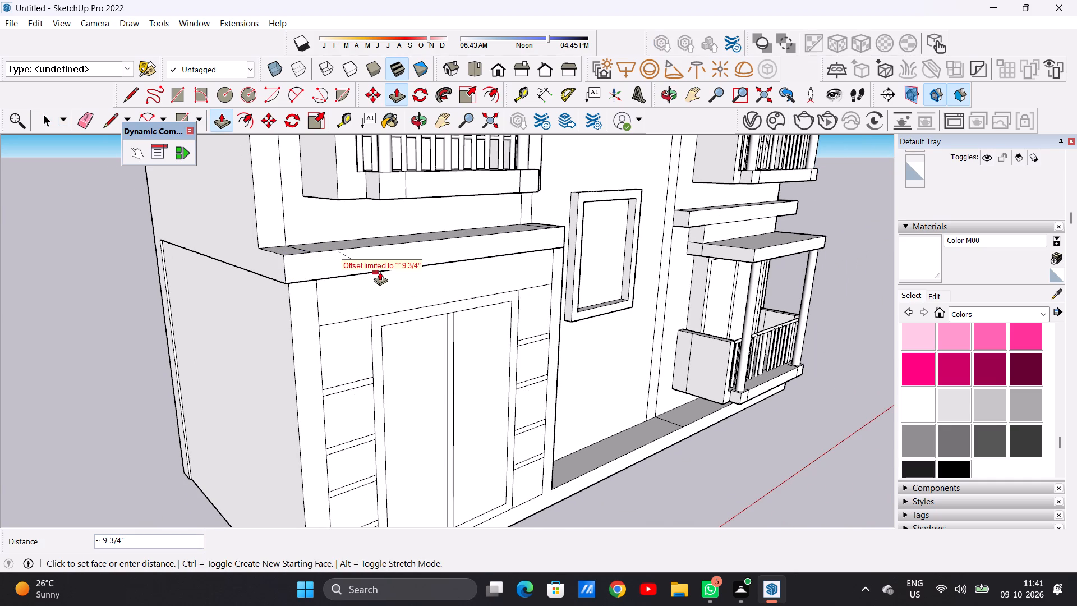
{"action": "left_click", "coordinate": [380, 272]}
{"action": "left_click", "coordinate": [322, 259]}
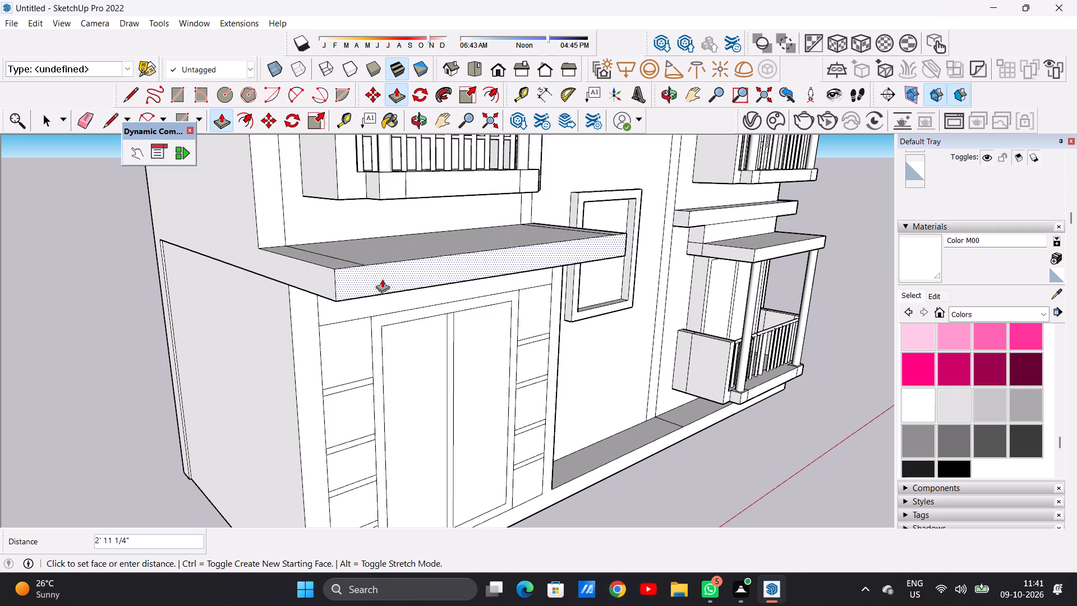
{"action": "left_click", "coordinate": [341, 265]}
{"action": "key", "text": "space"}
Pull the border face framing the entrance door and side panels forward about 6 5/16".
{"action": "scroll", "coordinate": [356, 274], "scroll_direction": "down", "scroll_amount": 2}
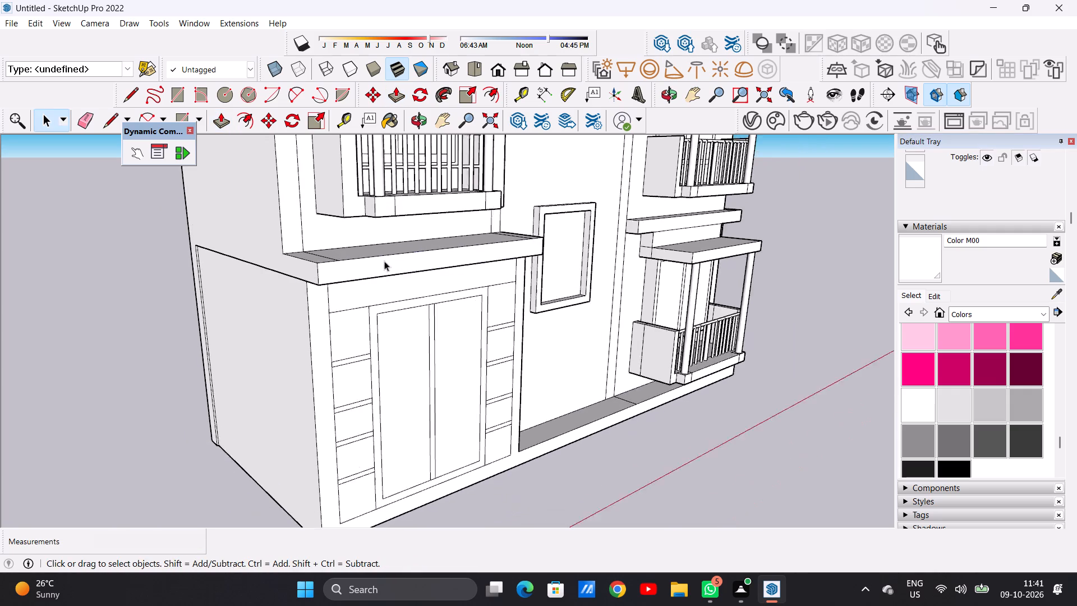
{"action": "scroll", "coordinate": [384, 261], "scroll_direction": "down", "scroll_amount": 2}
{"action": "middle_click_drag", "start_coordinate": [443, 270], "coordinate": [284, 253]}
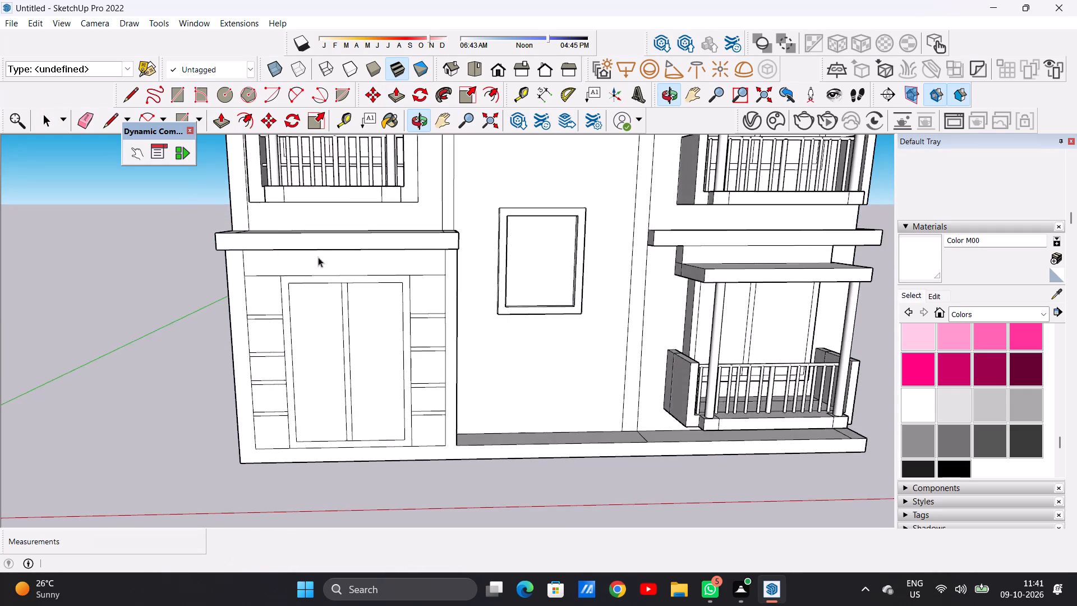
{"action": "middle_click_drag", "start_coordinate": [443, 265], "coordinate": [240, 266]}
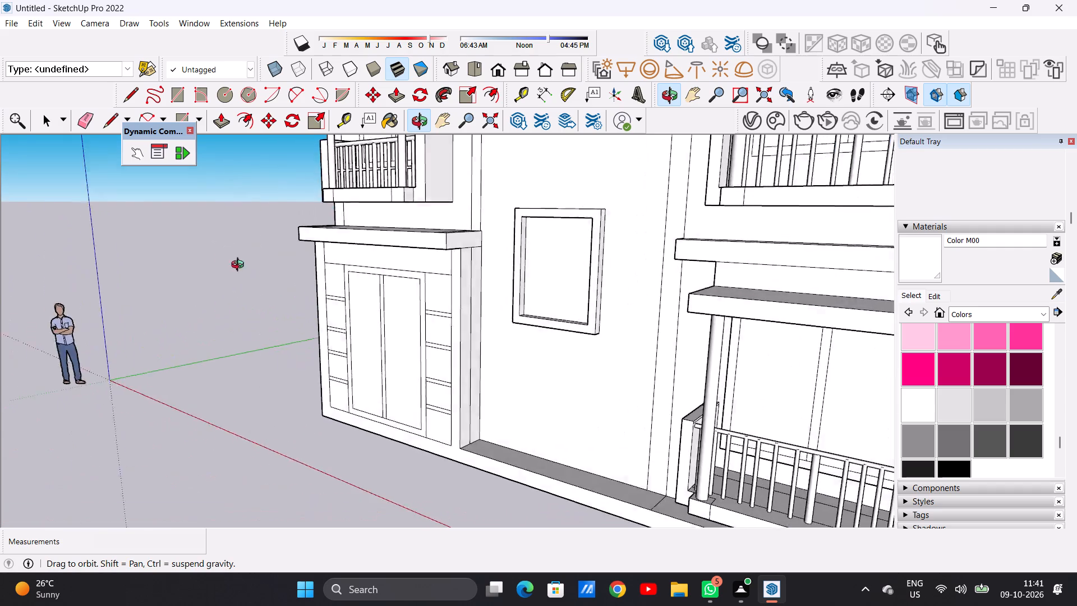
{"action": "middle_click_drag", "start_coordinate": [240, 266], "coordinate": [495, 242]}
{"action": "scroll", "coordinate": [471, 297], "scroll_direction": "up", "scroll_amount": 5}
{"action": "key", "text": "p"}
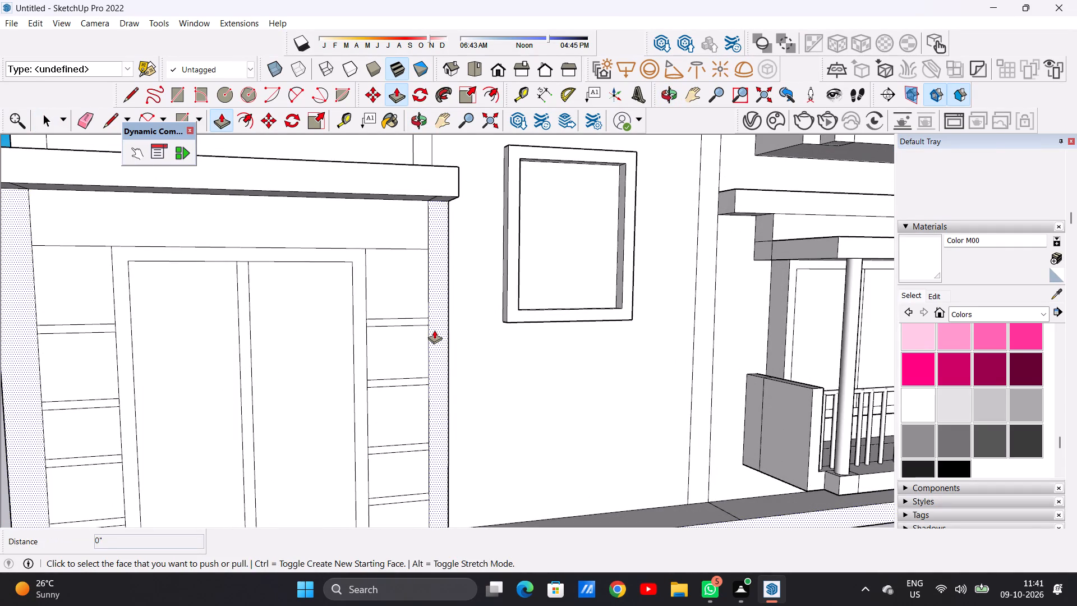
{"action": "left_click", "coordinate": [434, 330]}
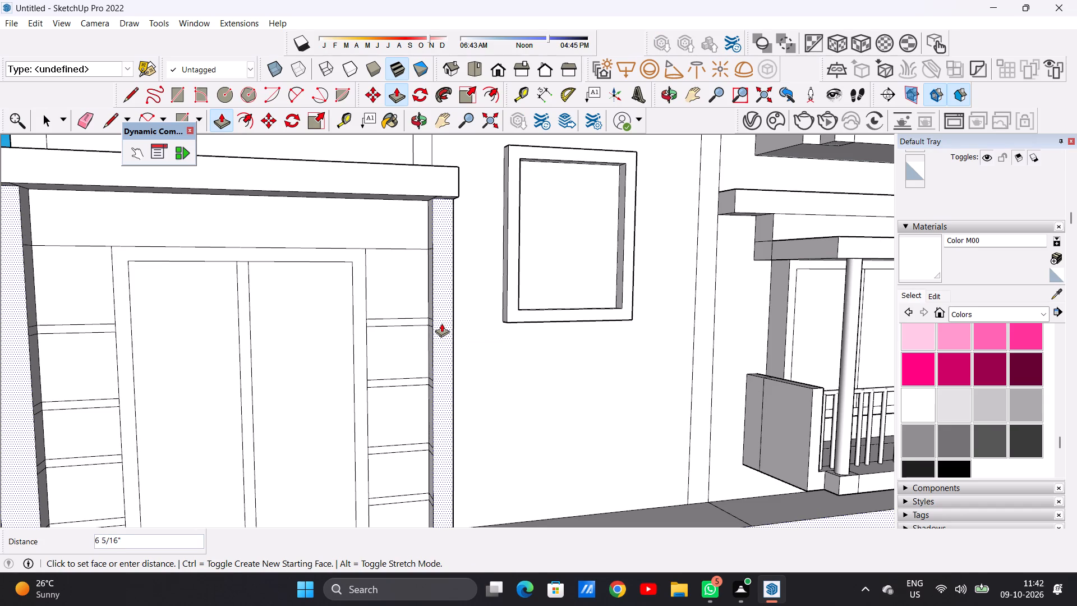
{"action": "left_click", "coordinate": [441, 323]}
{"action": "key", "text": "space"}
Examine the projecting entrance frame and slab from several sides and against the whole front facade.
{"action": "scroll", "coordinate": [348, 338], "scroll_direction": "down", "scroll_amount": 12}
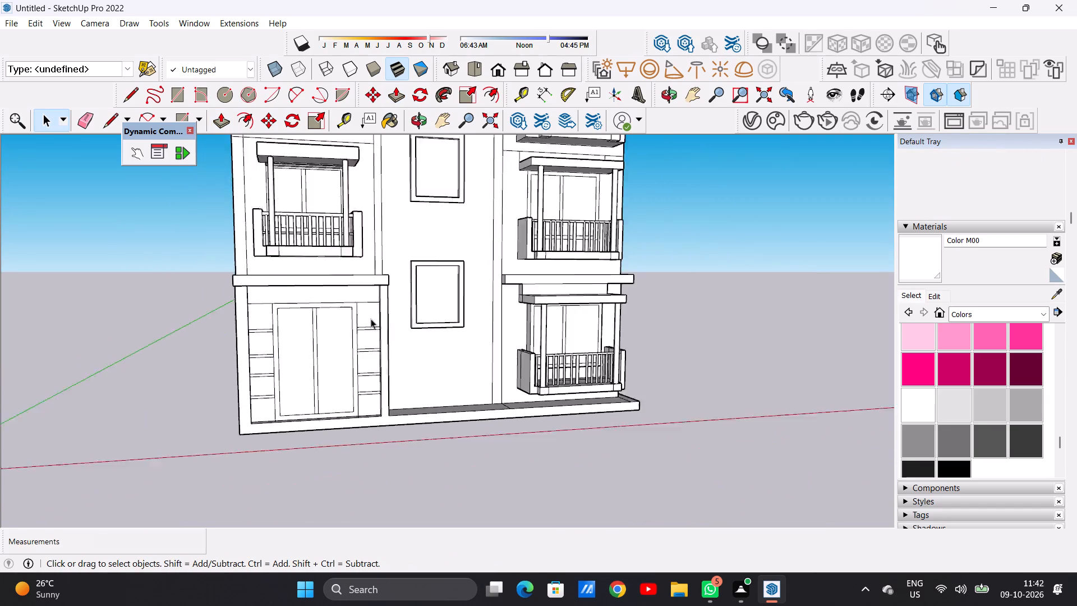
{"action": "scroll", "coordinate": [371, 319], "scroll_direction": "down", "scroll_amount": 1}
{"action": "middle_click_drag", "start_coordinate": [415, 375], "coordinate": [265, 446]}
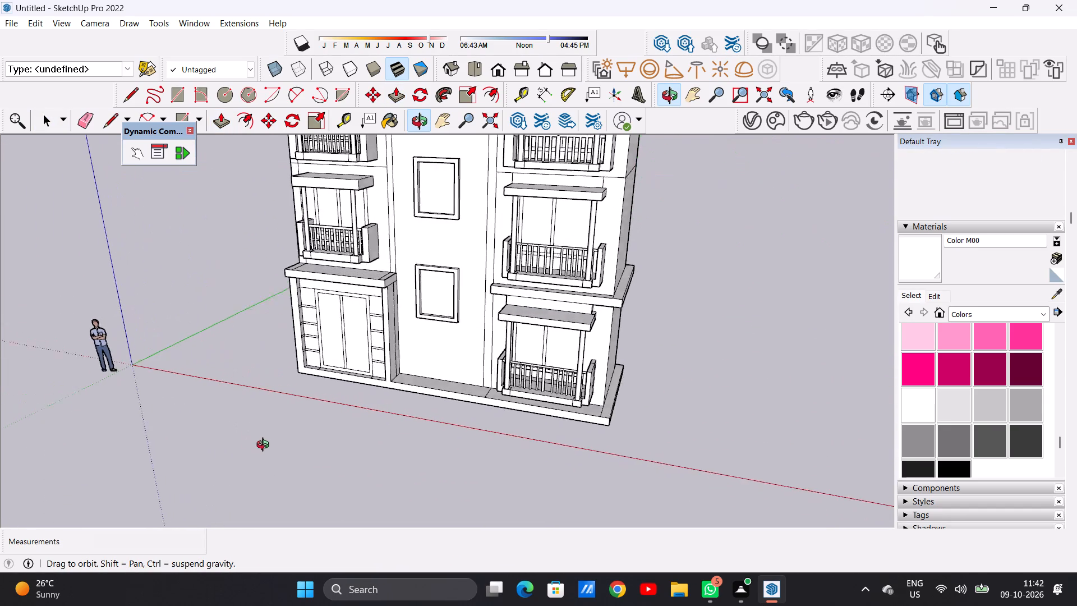
{"action": "middle_click_drag", "start_coordinate": [265, 446], "coordinate": [225, 402]}
{"action": "scroll", "coordinate": [379, 299], "scroll_direction": "up", "scroll_amount": 3}
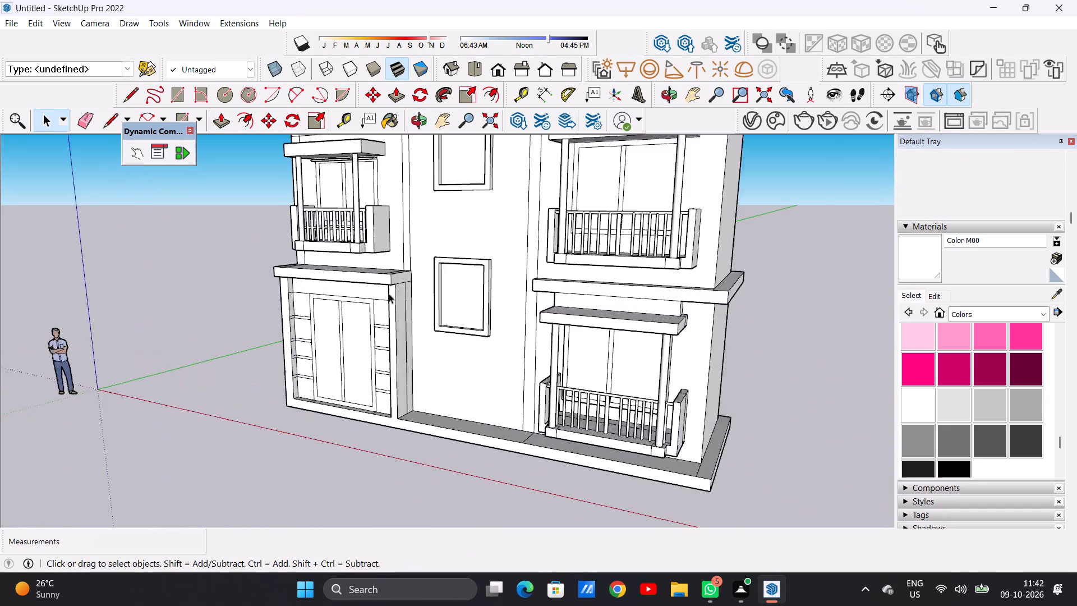
{"action": "scroll", "coordinate": [389, 293], "scroll_direction": "up", "scroll_amount": 2}
{"action": "middle_click_drag", "start_coordinate": [395, 357], "coordinate": [495, 325]}
{"action": "scroll", "coordinate": [495, 325], "scroll_direction": "up", "scroll_amount": 1}
{"action": "scroll", "coordinate": [401, 355], "scroll_direction": "down", "scroll_amount": 3}
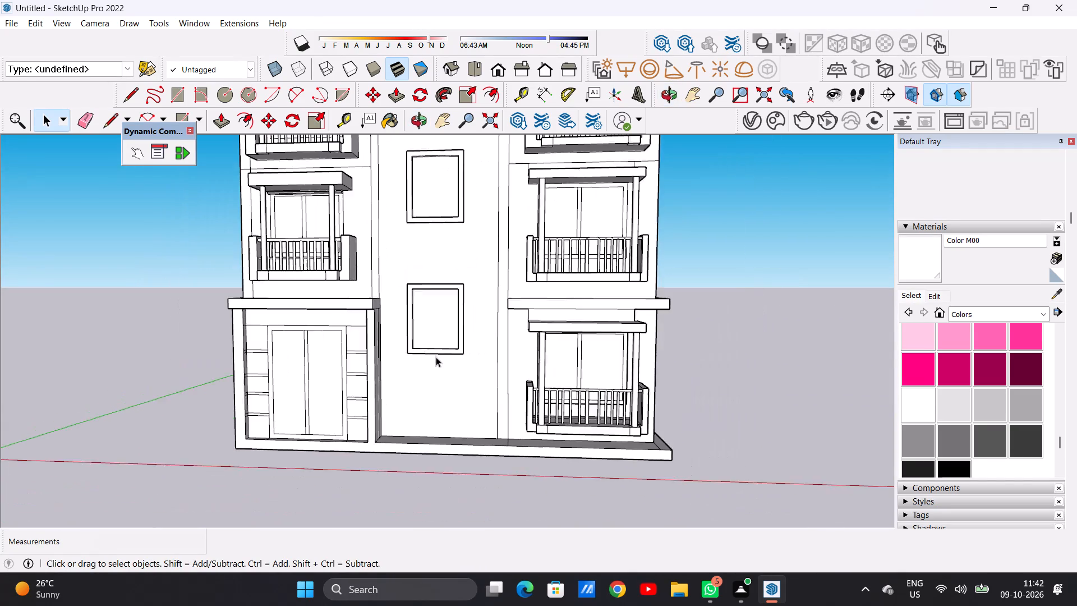
{"action": "scroll", "coordinate": [436, 357], "scroll_direction": "down", "scroll_amount": 20}
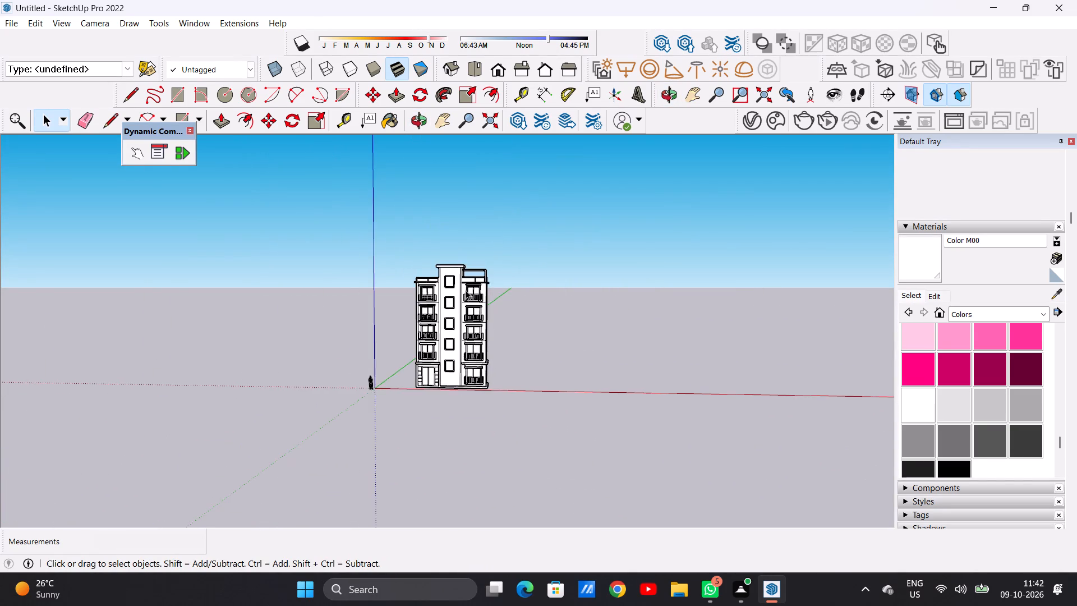
{"action": "scroll", "coordinate": [467, 282], "scroll_direction": "up", "scroll_amount": 7}
{"action": "scroll", "coordinate": [399, 482], "scroll_direction": "up", "scroll_amount": 6}
{"action": "middle_click_drag", "start_coordinate": [406, 498], "coordinate": [418, 467]}
{"action": "scroll", "coordinate": [418, 467], "scroll_direction": "up", "scroll_amount": 1}
{"action": "scroll", "coordinate": [426, 424], "scroll_direction": "down", "scroll_amount": 7}
{"action": "scroll", "coordinate": [382, 465], "scroll_direction": "up", "scroll_amount": 18}
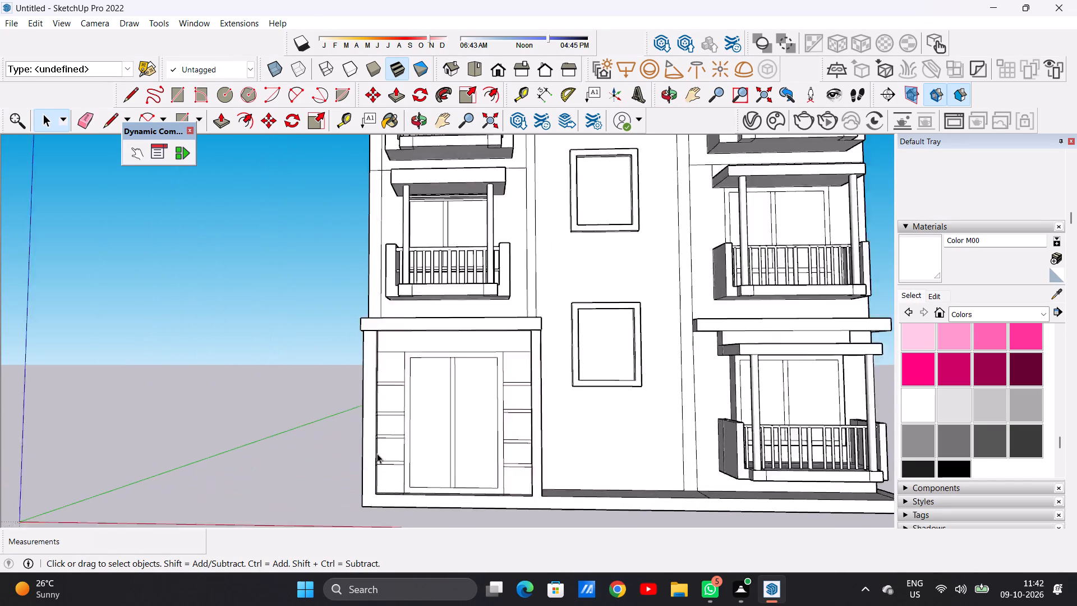
{"action": "scroll", "coordinate": [377, 453], "scroll_direction": "up", "scroll_amount": 1}
{"action": "middle_click_drag", "start_coordinate": [343, 465], "coordinate": [452, 477]}
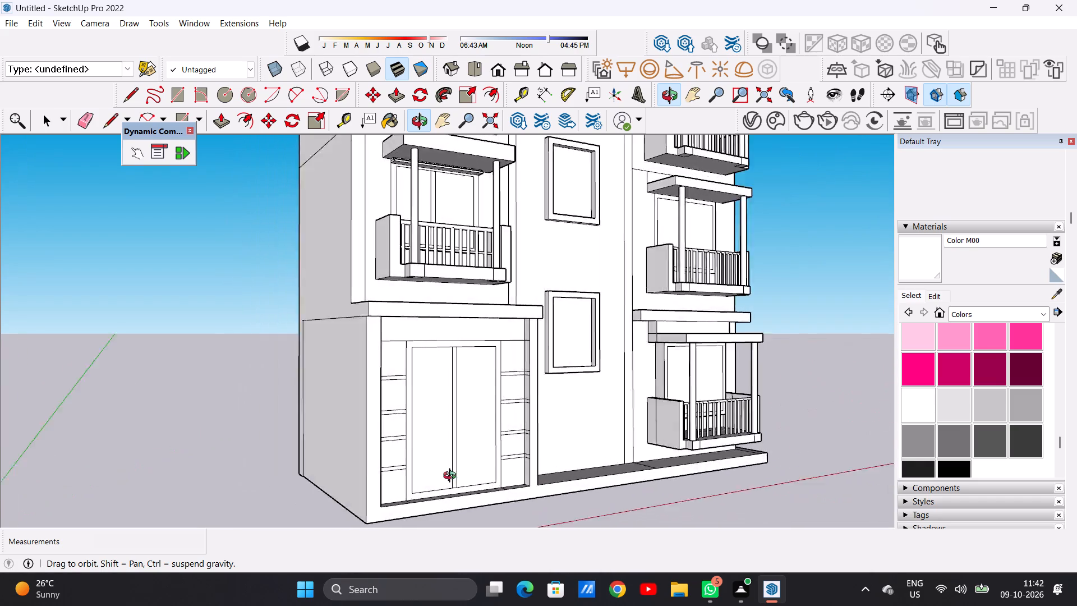
{"action": "middle_click_drag", "start_coordinate": [452, 477], "coordinate": [356, 475]}
{"action": "scroll", "coordinate": [364, 468], "scroll_direction": "down", "scroll_amount": 11}
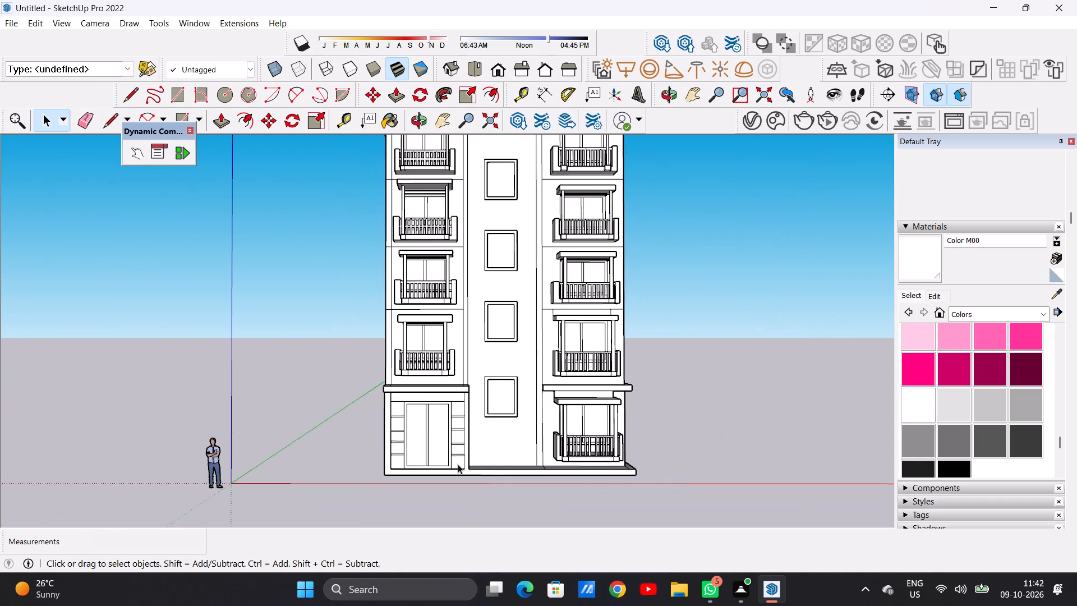
{"action": "scroll", "coordinate": [458, 464], "scroll_direction": "up", "scroll_amount": 12}
{"action": "scroll", "coordinate": [410, 435], "scroll_direction": "down", "scroll_amount": 5}
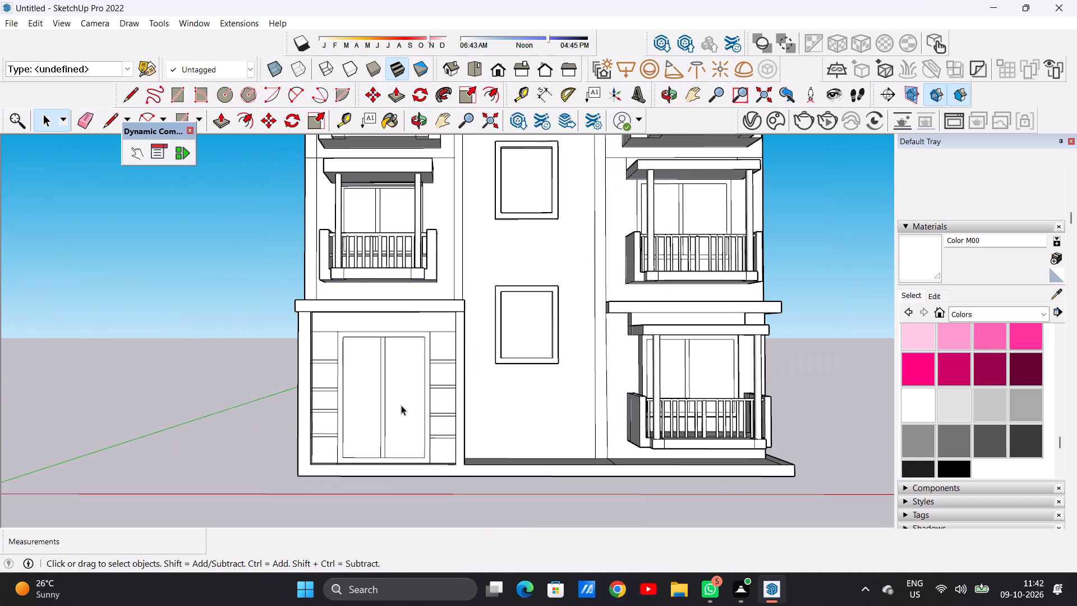
{"action": "scroll", "coordinate": [401, 405], "scroll_direction": "down", "scroll_amount": 2}
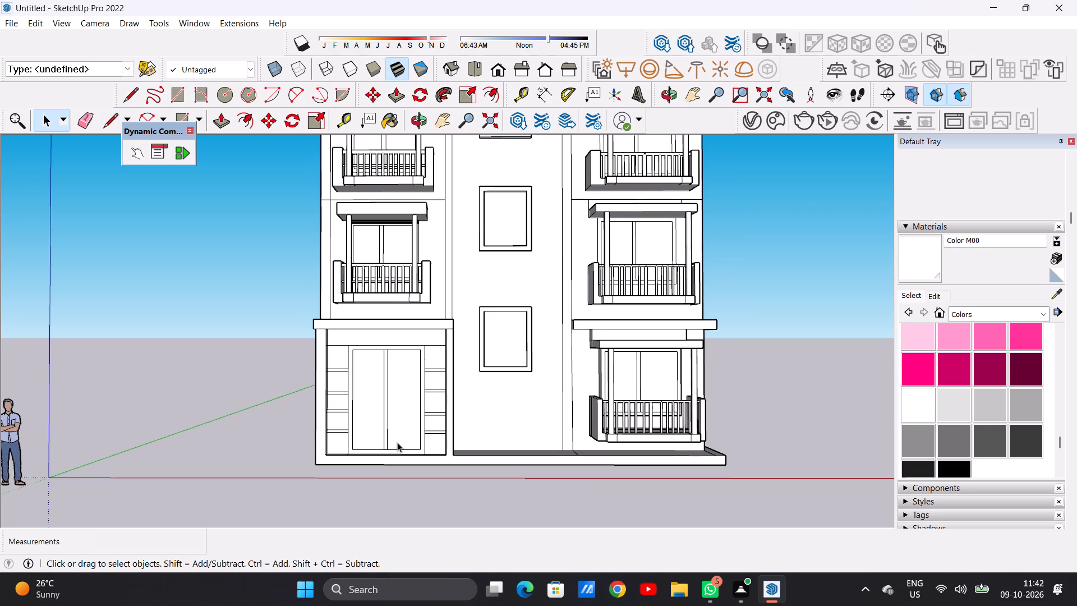
Pull the underside of the entrance slab between the side piers down about 7 1/4".
{"action": "middle_click_drag", "start_coordinate": [407, 386], "coordinate": [356, 398]}
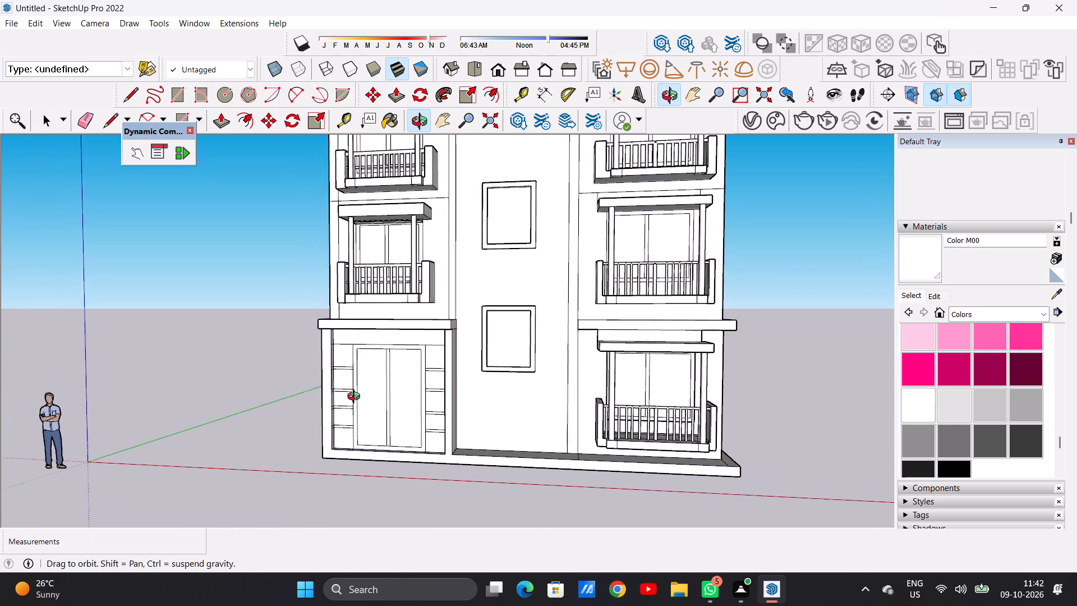
{"action": "middle_click_drag", "start_coordinate": [356, 398], "coordinate": [338, 391]}
{"action": "scroll", "coordinate": [434, 331], "scroll_direction": "up", "scroll_amount": 7}
{"action": "middle_click_drag", "start_coordinate": [426, 353], "coordinate": [429, 285]}
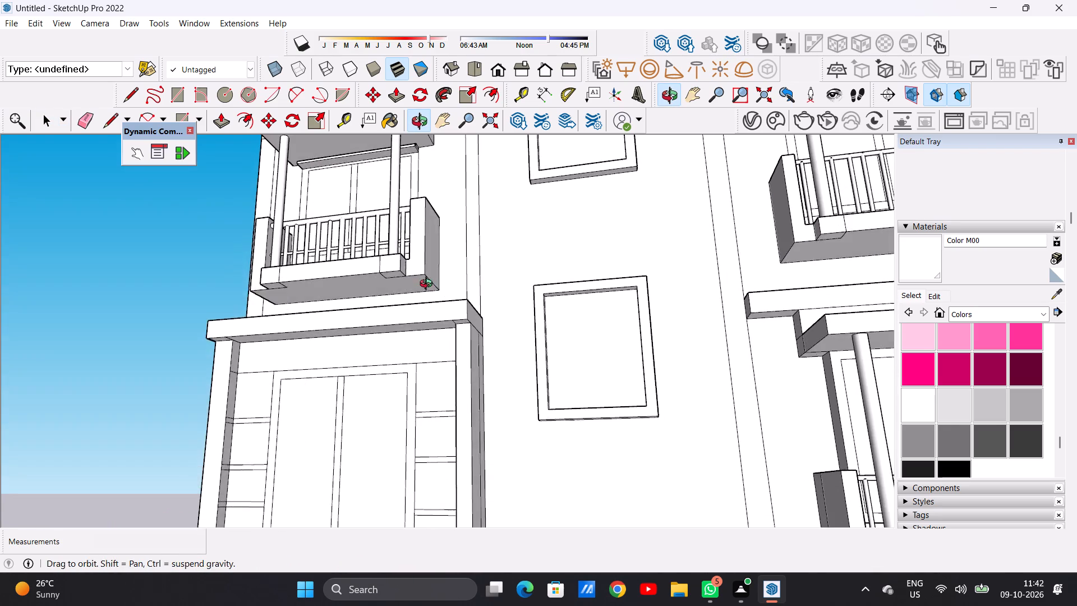
{"action": "middle_click_drag", "start_coordinate": [429, 285], "coordinate": [429, 274]}
{"action": "scroll", "coordinate": [436, 309], "scroll_direction": "up", "scroll_amount": 9}
{"action": "scroll", "coordinate": [446, 330], "scroll_direction": "down", "scroll_amount": 1}
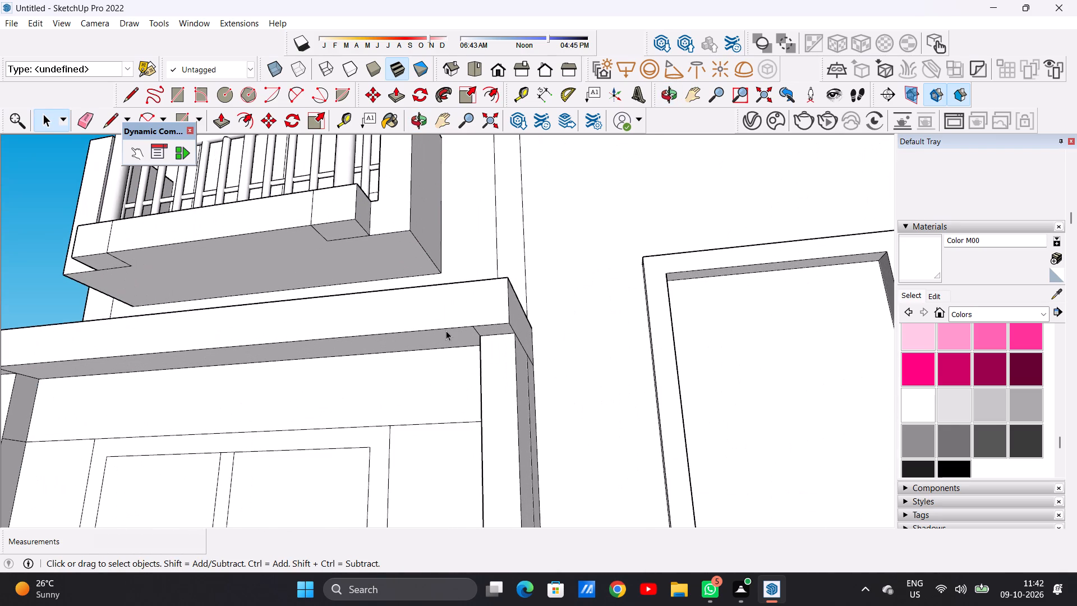
{"action": "key", "text": "p"}
{"action": "scroll", "coordinate": [446, 330], "scroll_direction": "up", "scroll_amount": 7}
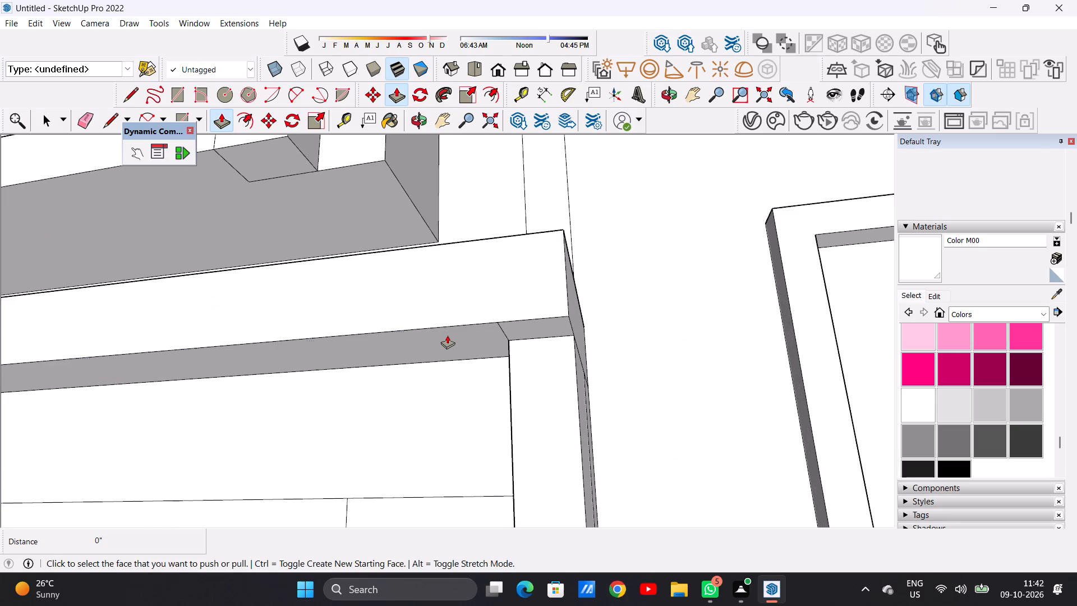
{"action": "left_click", "coordinate": [451, 339]}
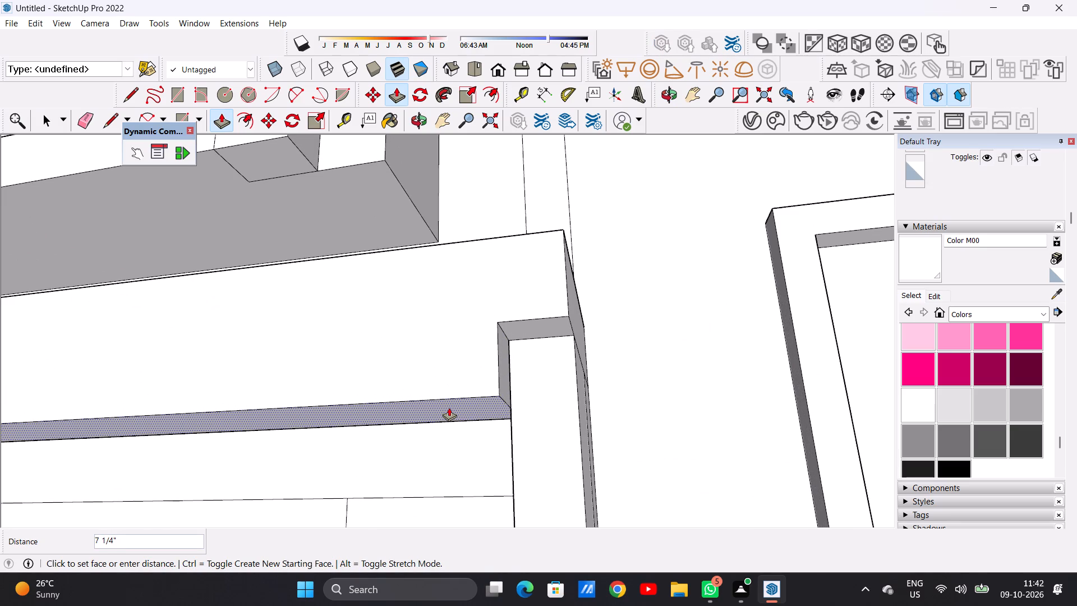
{"action": "left_click", "coordinate": [449, 407]}
{"action": "scroll", "coordinate": [461, 395], "scroll_direction": "down", "scroll_amount": 12}
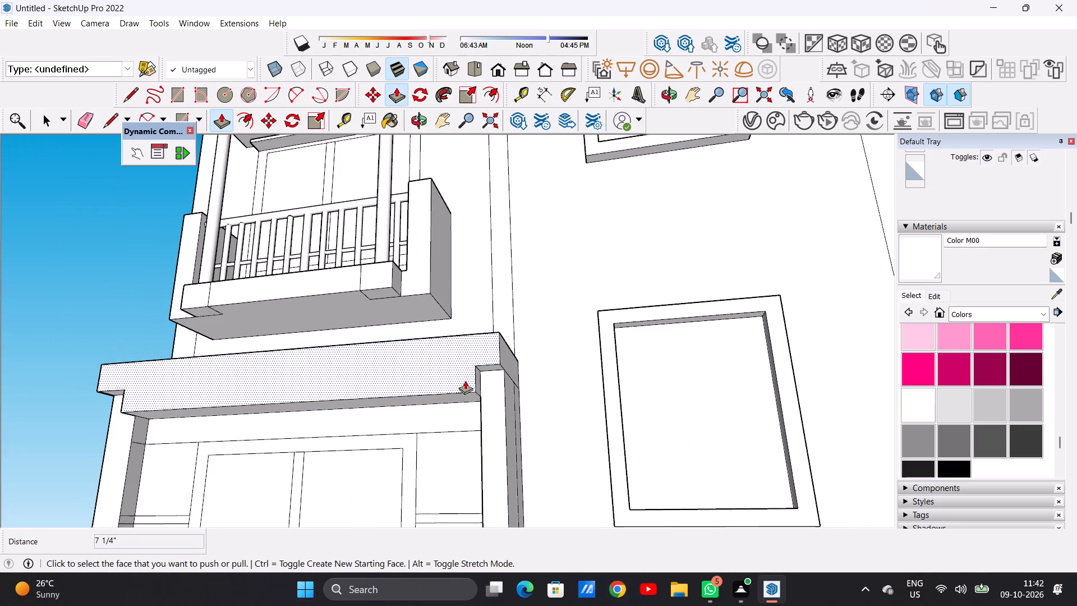
Pull the right end face of the entrance slab's lowered part outward about 6 13/16", flush with the slab's end above.
{"action": "middle_click_drag", "start_coordinate": [451, 412], "coordinate": [398, 472]}
{"action": "scroll", "coordinate": [385, 417], "scroll_direction": "down", "scroll_amount": 4}
{"action": "scroll", "coordinate": [441, 407], "scroll_direction": "up", "scroll_amount": 5}
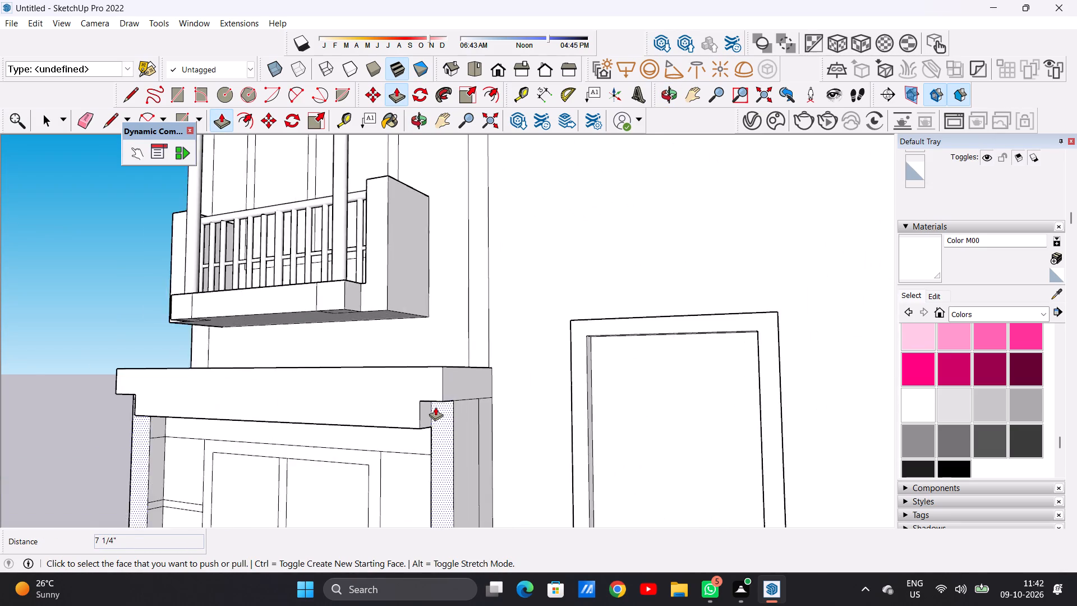
{"action": "scroll", "coordinate": [435, 407], "scroll_direction": "up", "scroll_amount": 4}
{"action": "left_click", "coordinate": [418, 413]}
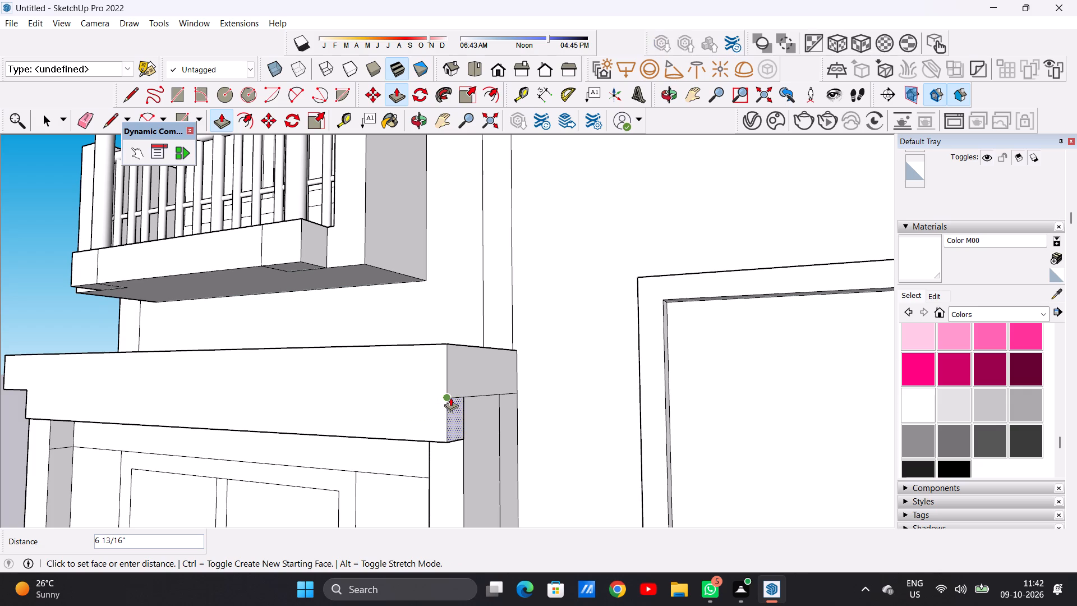
{"action": "left_click", "coordinate": [450, 394]}
{"action": "scroll", "coordinate": [441, 416], "scroll_direction": "down", "scroll_amount": 14}
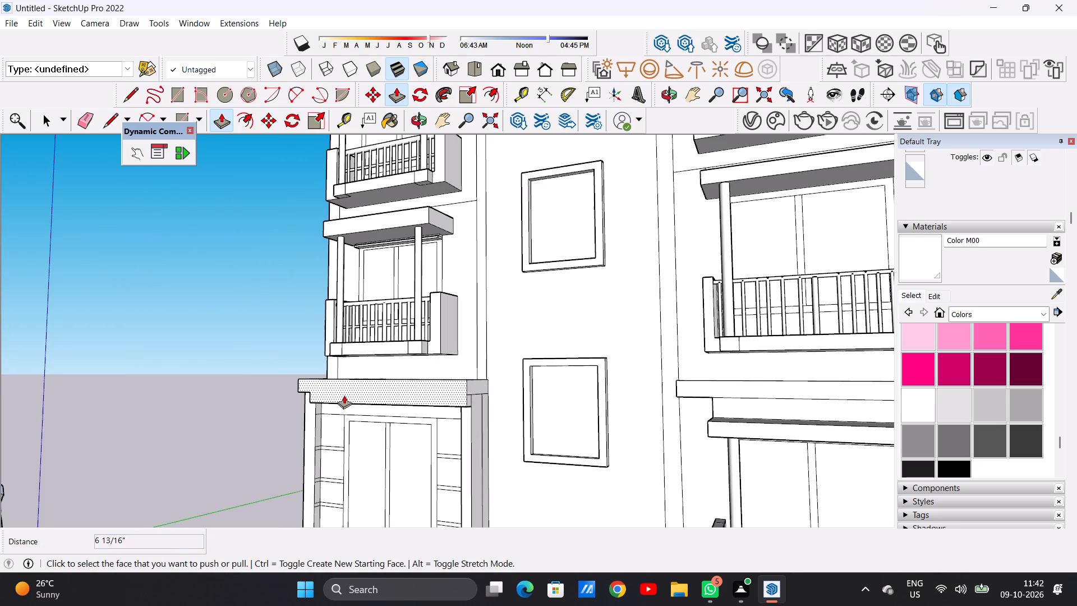
Pull the left end face of the entrance slab's lowered part outward to the corner of the slab above.
{"action": "middle_click_drag", "start_coordinate": [338, 394], "coordinate": [520, 403]}
{"action": "scroll", "coordinate": [314, 420], "scroll_direction": "down", "scroll_amount": 4}
{"action": "scroll", "coordinate": [256, 417], "scroll_direction": "up", "scroll_amount": 1}
{"action": "middle_click_drag", "start_coordinate": [264, 419], "coordinate": [322, 423]}
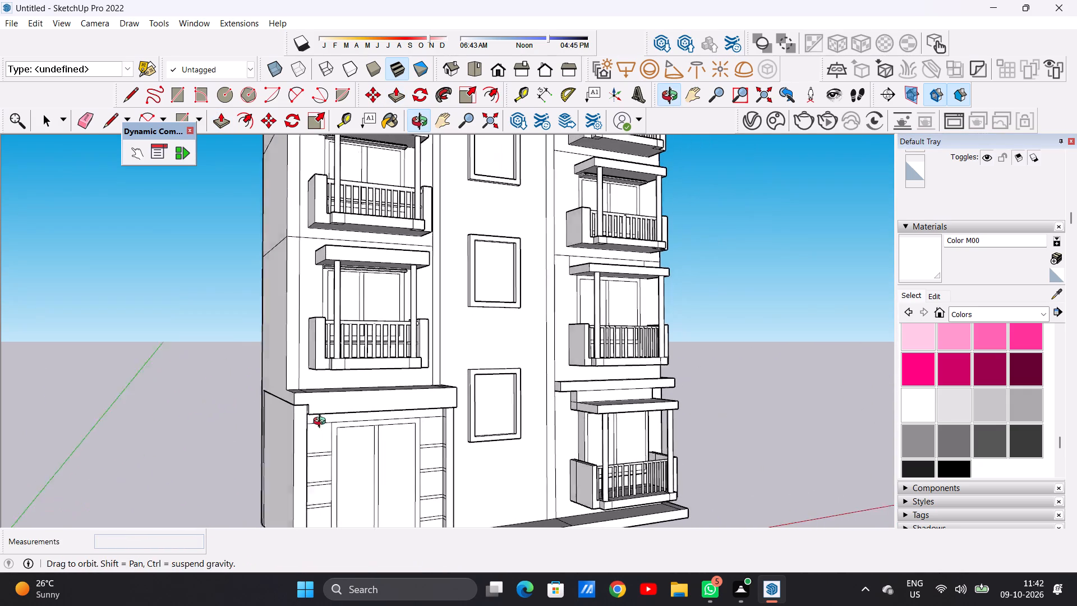
{"action": "middle_click_drag", "start_coordinate": [322, 423], "coordinate": [336, 423]}
{"action": "scroll", "coordinate": [278, 414], "scroll_direction": "up", "scroll_amount": 13}
{"action": "left_click", "coordinate": [396, 407]}
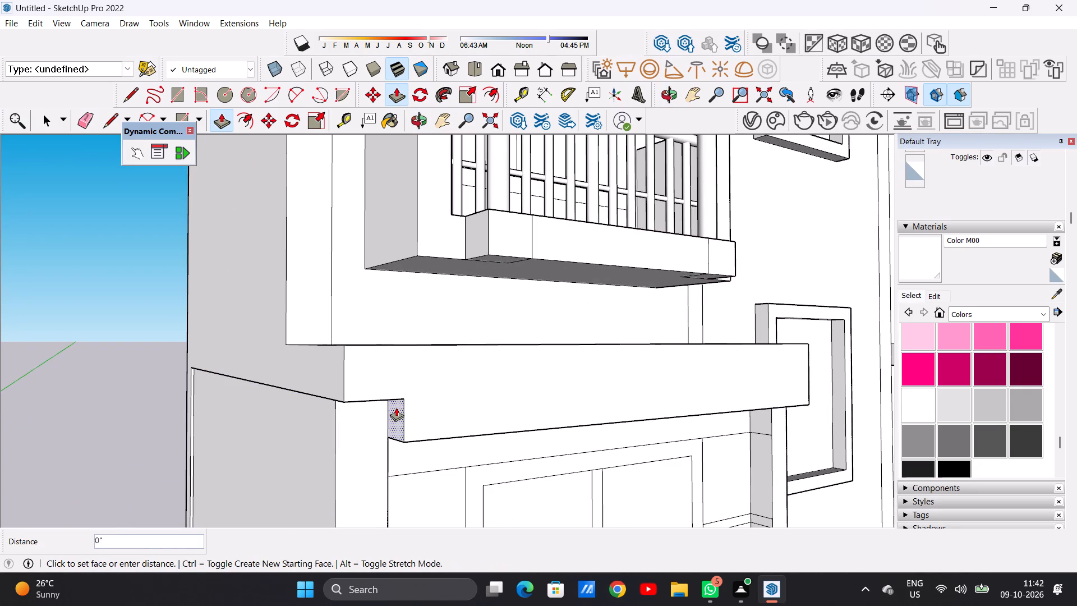
{"action": "left_click", "coordinate": [344, 401]}
{"action": "key", "text": "space"}
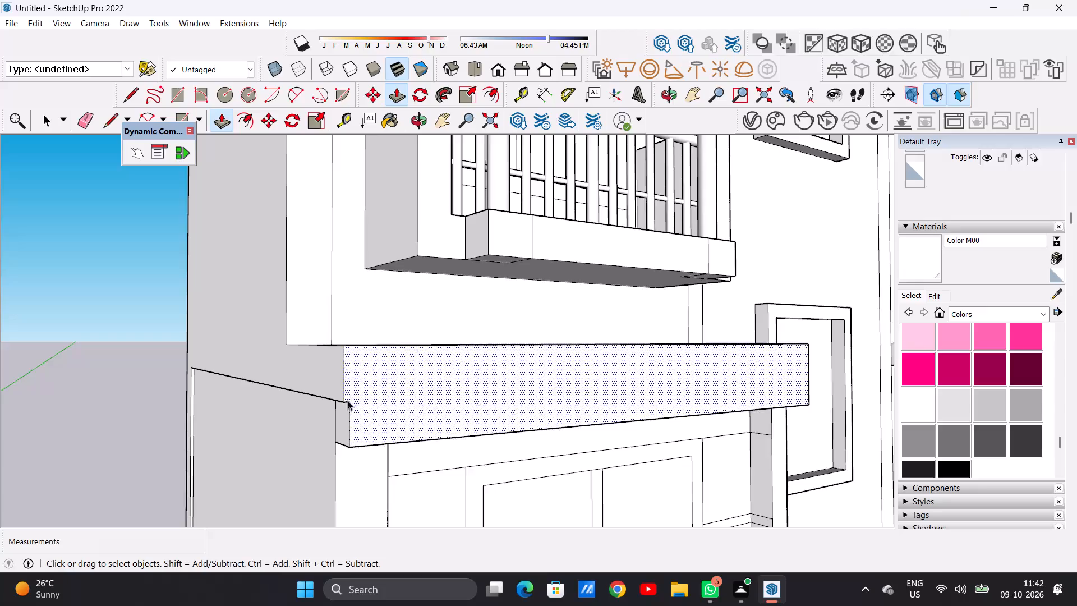
Examine the entrance slab's left corner closely, and the entrance against the whole front facade from several angles.
{"action": "scroll", "coordinate": [340, 439], "scroll_direction": "down", "scroll_amount": 12}
{"action": "scroll", "coordinate": [310, 416], "scroll_direction": "up", "scroll_amount": 20}
{"action": "scroll", "coordinate": [310, 416], "scroll_direction": "up", "scroll_amount": 3}
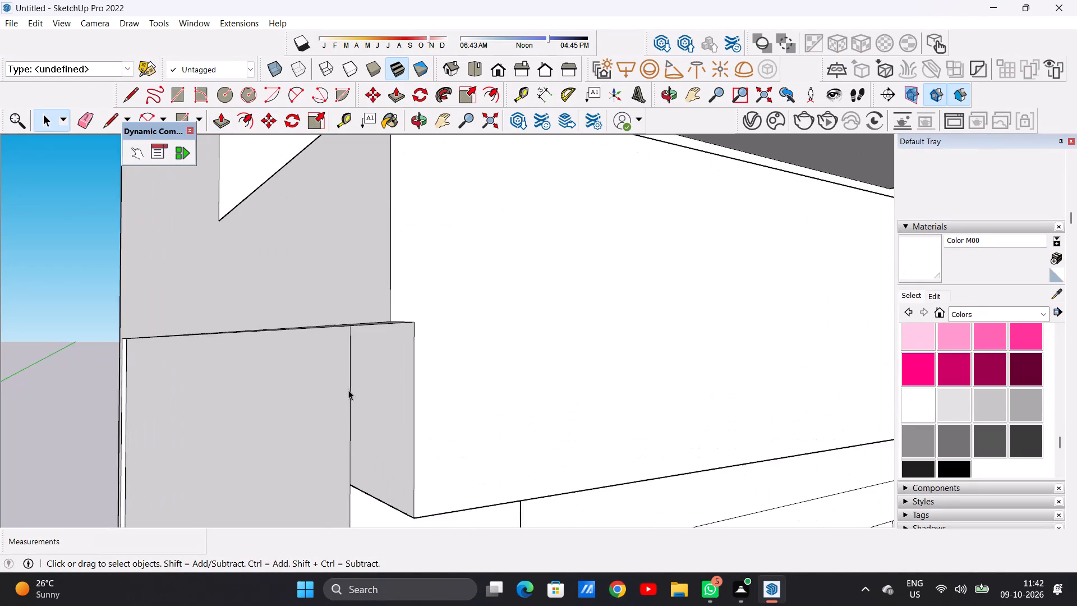
{"action": "middle_click_drag", "start_coordinate": [369, 380], "coordinate": [312, 310]}
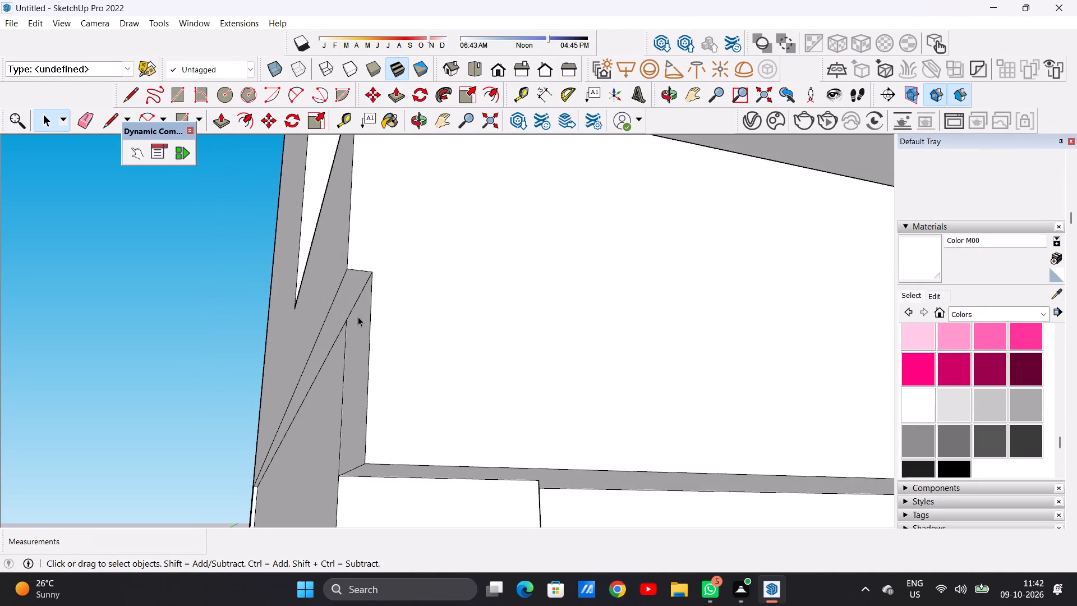
{"action": "scroll", "coordinate": [360, 317], "scroll_direction": "up", "scroll_amount": 5}
{"action": "scroll", "coordinate": [359, 336], "scroll_direction": "down", "scroll_amount": 15}
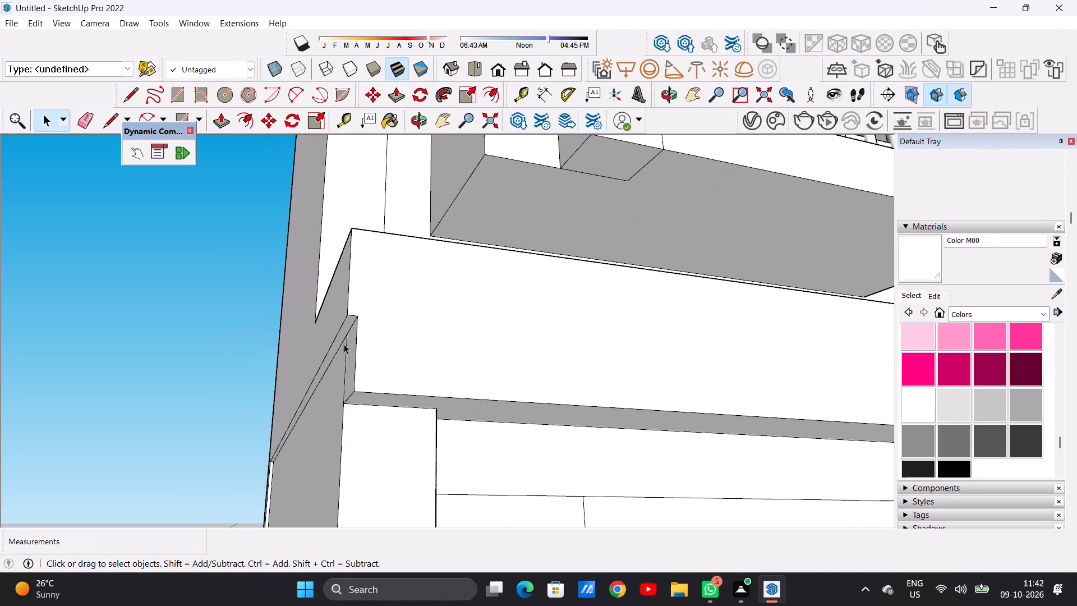
{"action": "scroll", "coordinate": [344, 344], "scroll_direction": "down", "scroll_amount": 20}
{"action": "scroll", "coordinate": [344, 344], "scroll_direction": "down", "scroll_amount": 4}
{"action": "middle_click_drag", "start_coordinate": [394, 359], "coordinate": [296, 443]}
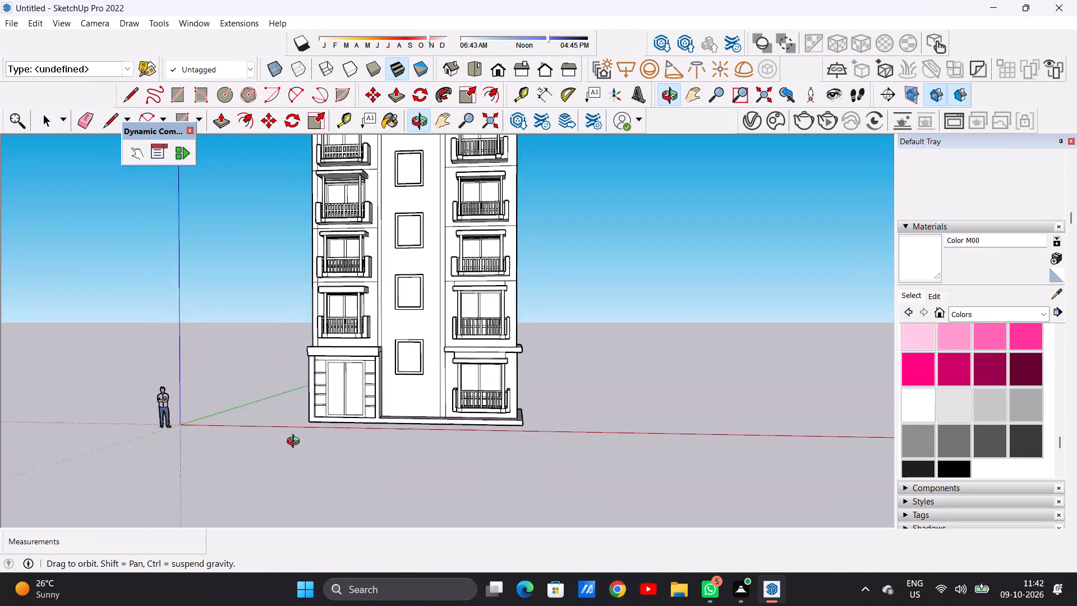
{"action": "middle_click_drag", "start_coordinate": [296, 443], "coordinate": [321, 460]}
{"action": "scroll", "coordinate": [351, 434], "scroll_direction": "down", "scroll_amount": 3}
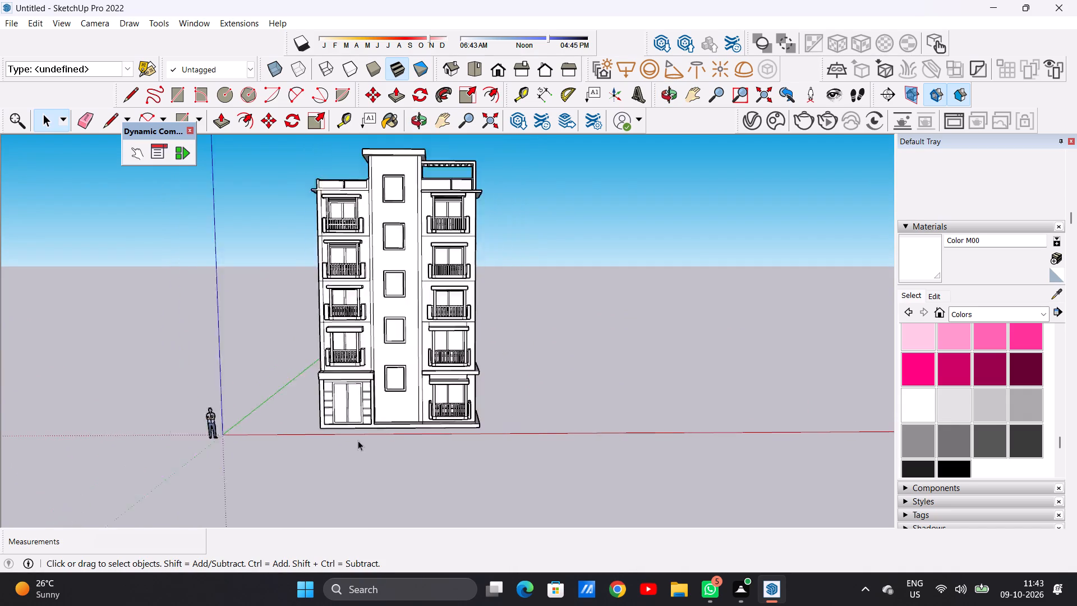
{"action": "scroll", "coordinate": [358, 440], "scroll_direction": "down", "scroll_amount": 7}
{"action": "scroll", "coordinate": [359, 398], "scroll_direction": "up", "scroll_amount": 16}
{"action": "middle_click_drag", "start_coordinate": [338, 458], "coordinate": [338, 447]}
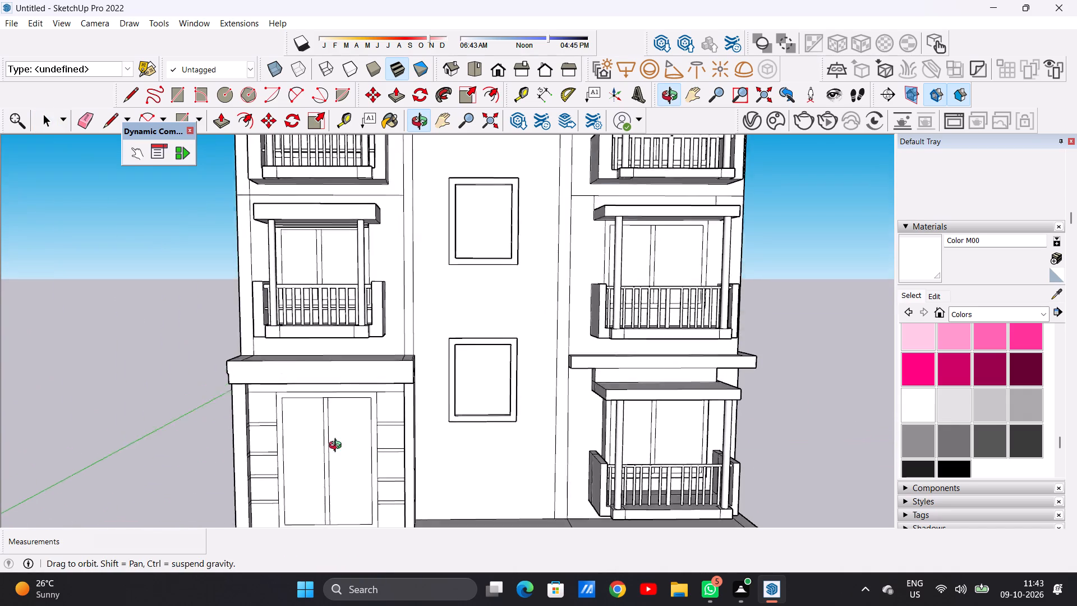
{"action": "middle_click_drag", "start_coordinate": [338, 447], "coordinate": [335, 423]}
{"action": "scroll", "coordinate": [335, 423], "scroll_direction": "up", "scroll_amount": 1}
{"action": "scroll", "coordinate": [359, 421], "scroll_direction": "down", "scroll_amount": 8}
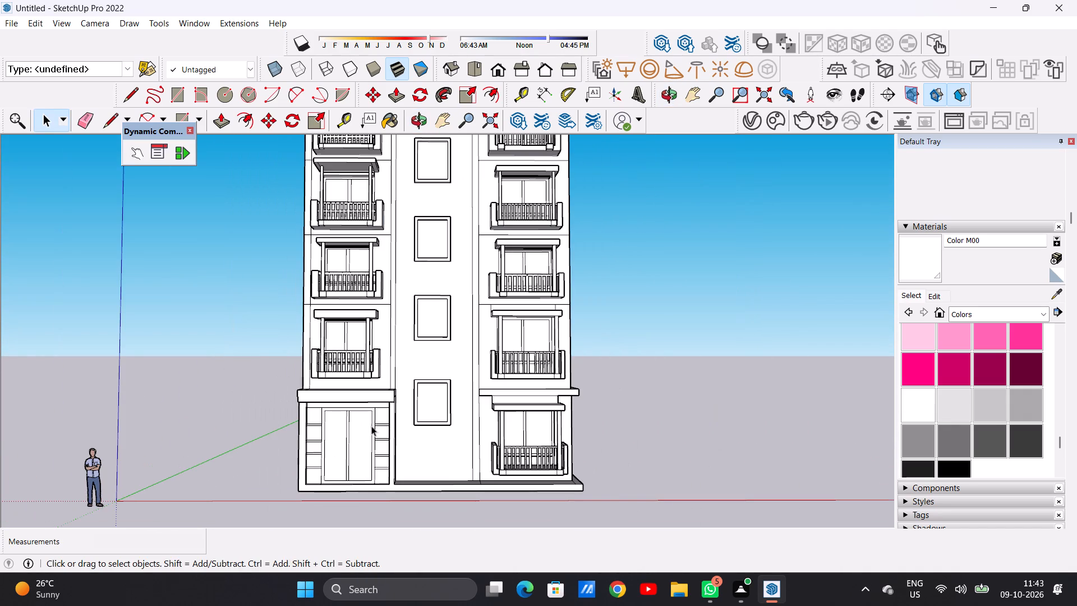
{"action": "scroll", "coordinate": [364, 431], "scroll_direction": "down", "scroll_amount": 4}
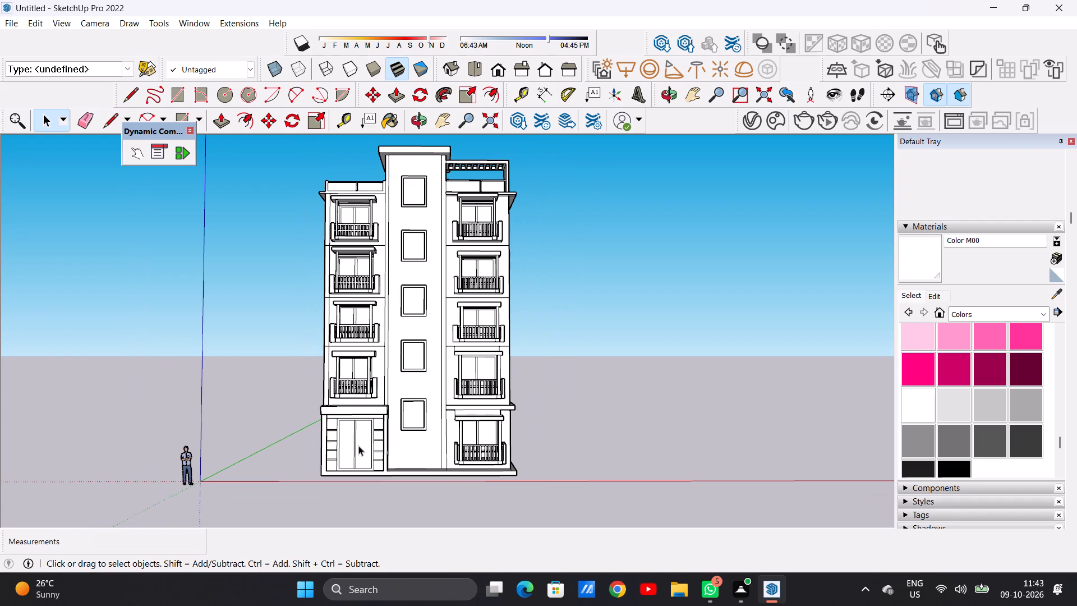
{"action": "scroll", "coordinate": [339, 430], "scroll_direction": "up", "scroll_amount": 7}
{"action": "scroll", "coordinate": [419, 418], "scroll_direction": "down", "scroll_amount": 1}
{"action": "scroll", "coordinate": [419, 418], "scroll_direction": "up", "scroll_amount": 8}
{"action": "middle_click_drag", "start_coordinate": [431, 408], "coordinate": [597, 416]}
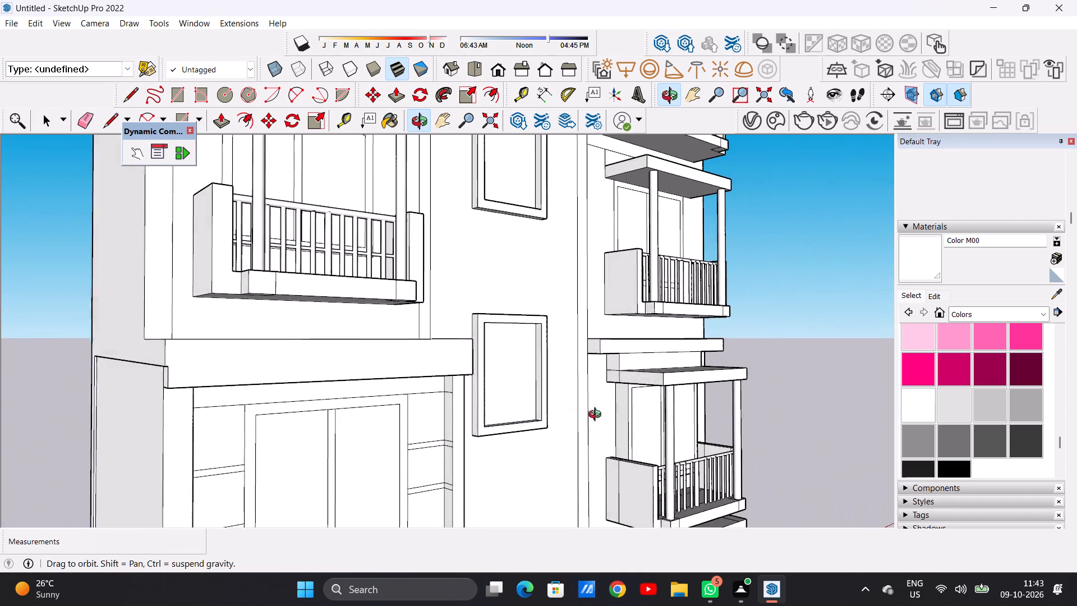
{"action": "middle_click_drag", "start_coordinate": [597, 416], "coordinate": [610, 416]}
{"action": "scroll", "coordinate": [443, 402], "scroll_direction": "down", "scroll_amount": 4}
{"action": "scroll", "coordinate": [300, 393], "scroll_direction": "down", "scroll_amount": 5}
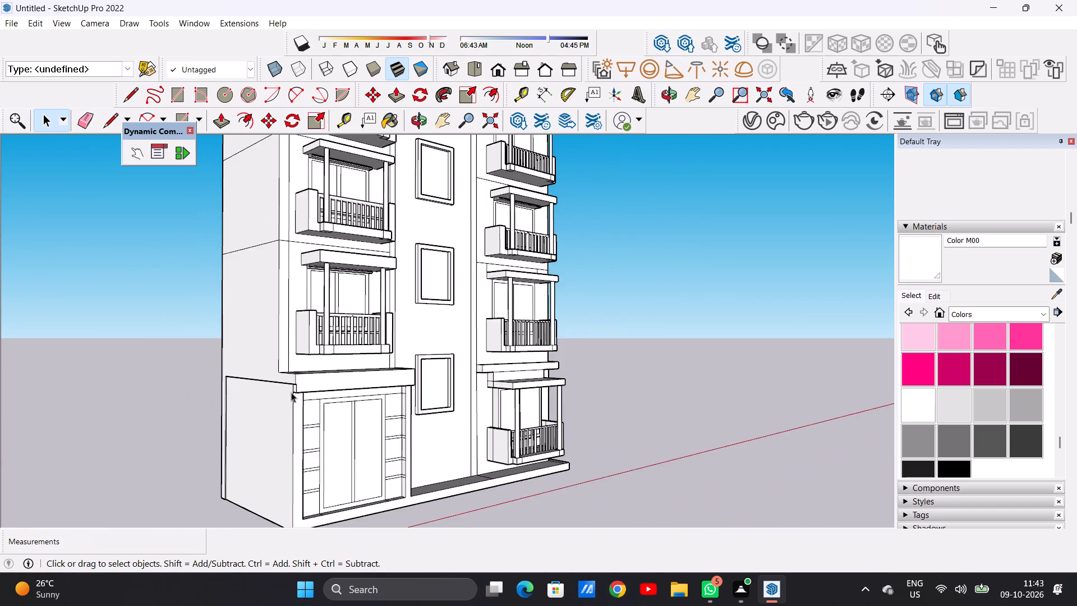
{"action": "scroll", "coordinate": [291, 392], "scroll_direction": "down", "scroll_amount": 4}
{"action": "middle_click_drag", "start_coordinate": [386, 401], "coordinate": [242, 394]}
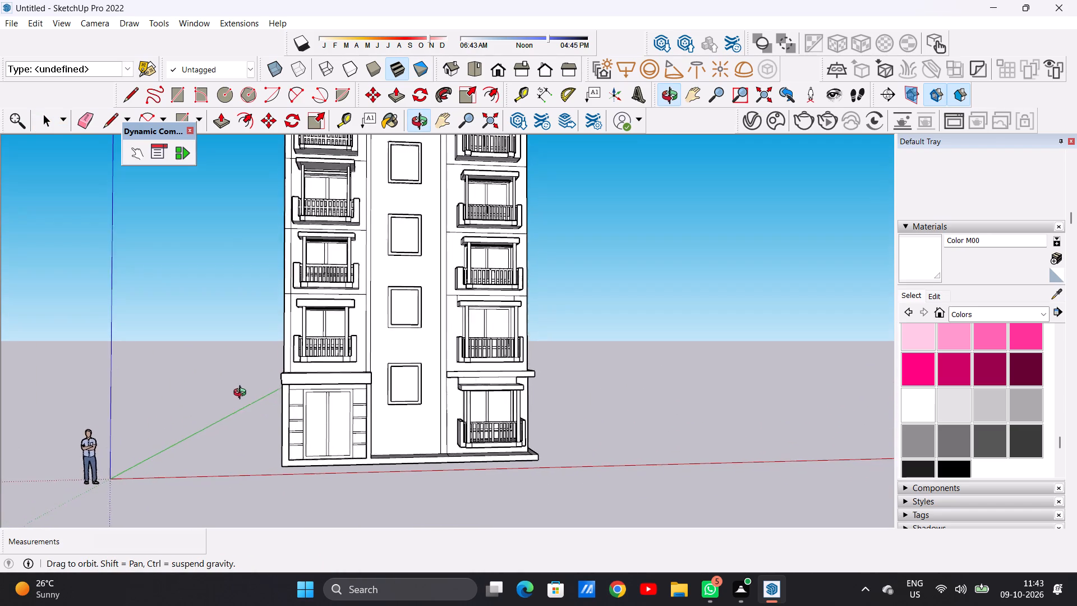
{"action": "middle_click_drag", "start_coordinate": [242, 394], "coordinate": [217, 439]}
{"action": "scroll", "coordinate": [365, 397], "scroll_direction": "up", "scroll_amount": 4}
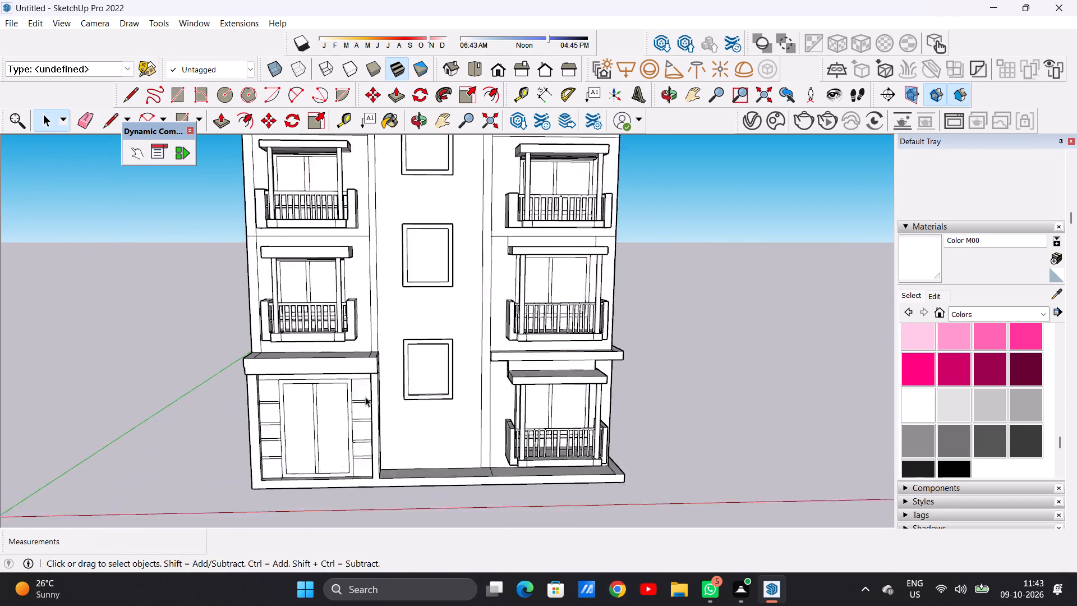
{"action": "scroll", "coordinate": [365, 397], "scroll_direction": "up", "scroll_amount": 2}
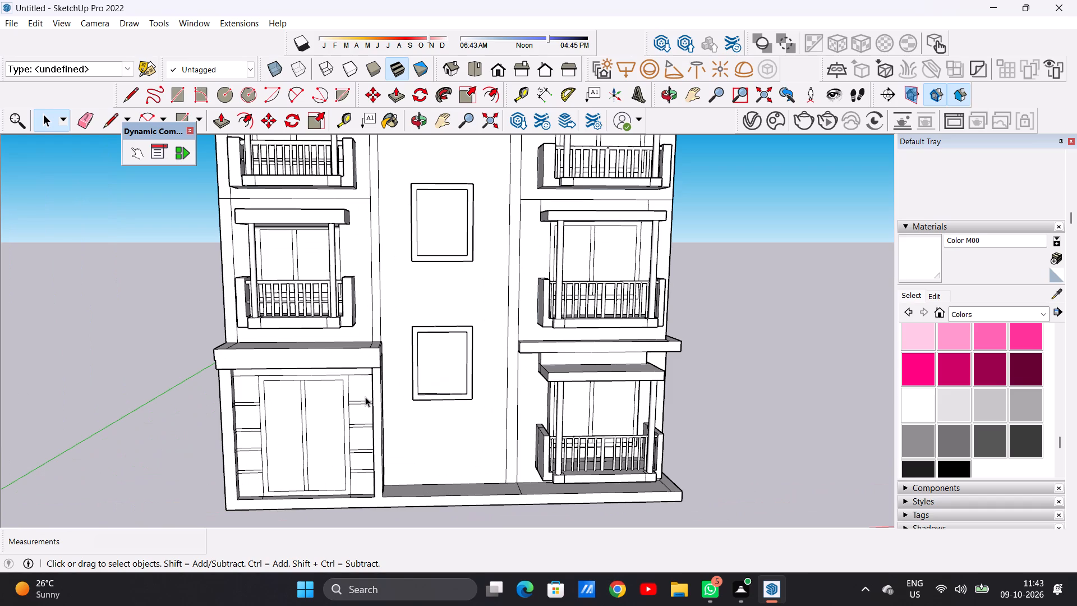
{"action": "key", "text": "space"}
{"action": "scroll", "coordinate": [478, 340], "scroll_direction": "down", "scroll_amount": 16}
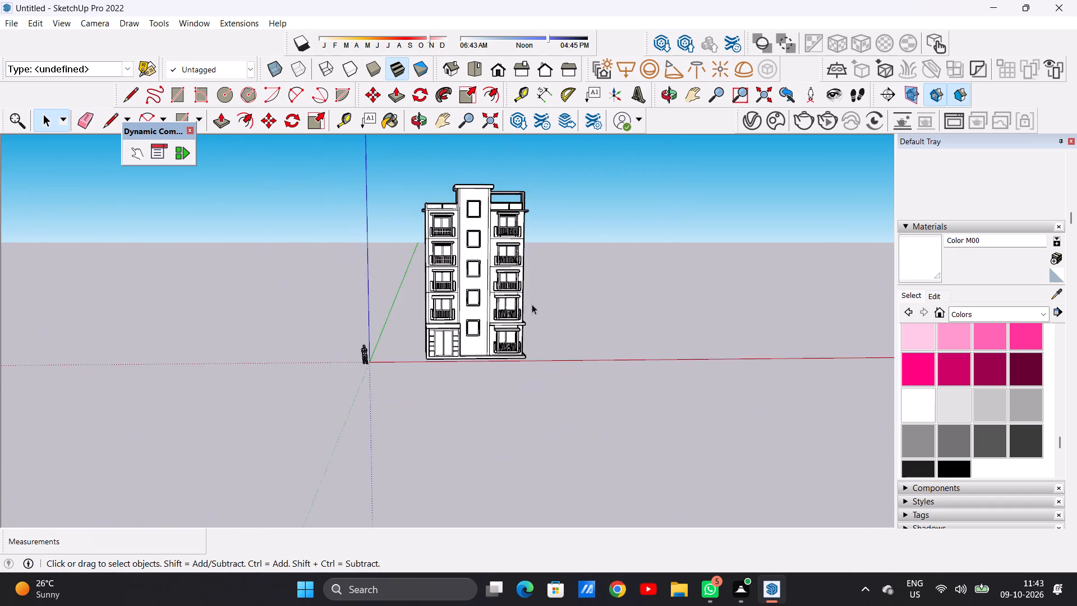
Select the entire building and move it about 50' 3 15/16" away from the origin.
{"action": "middle_click_drag", "start_coordinate": [532, 304], "coordinate": [458, 411]}
{"action": "scroll", "coordinate": [513, 371], "scroll_direction": "up", "scroll_amount": 12}
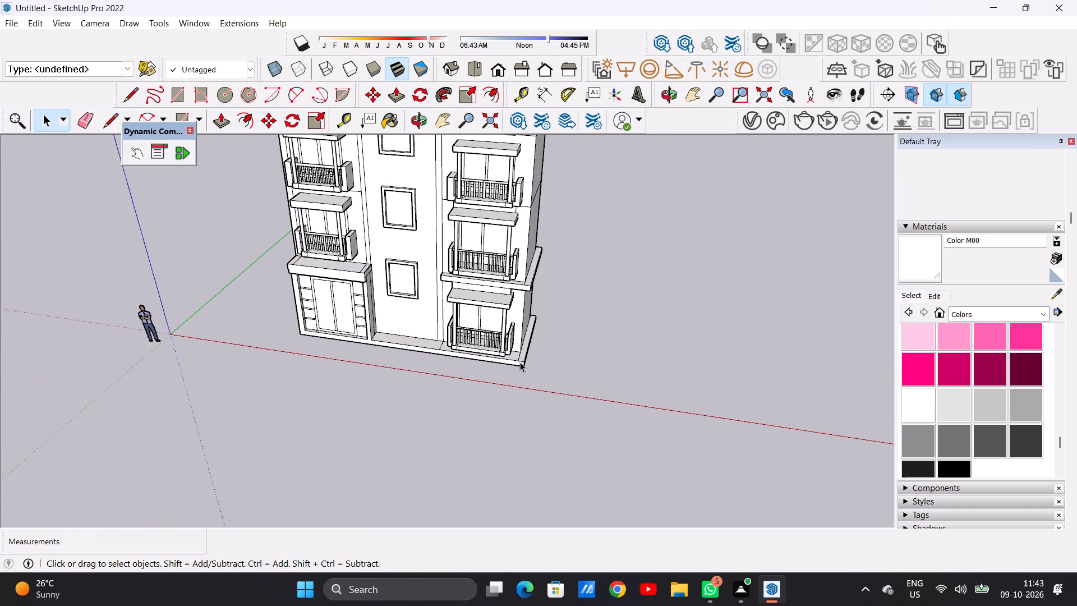
{"action": "left_click", "coordinate": [520, 362]}
{"action": "triple_click", "coordinate": [521, 359]}
{"action": "triple_click", "coordinate": [521, 359]}
{"action": "scroll", "coordinate": [524, 371], "scroll_direction": "down", "scroll_amount": 6}
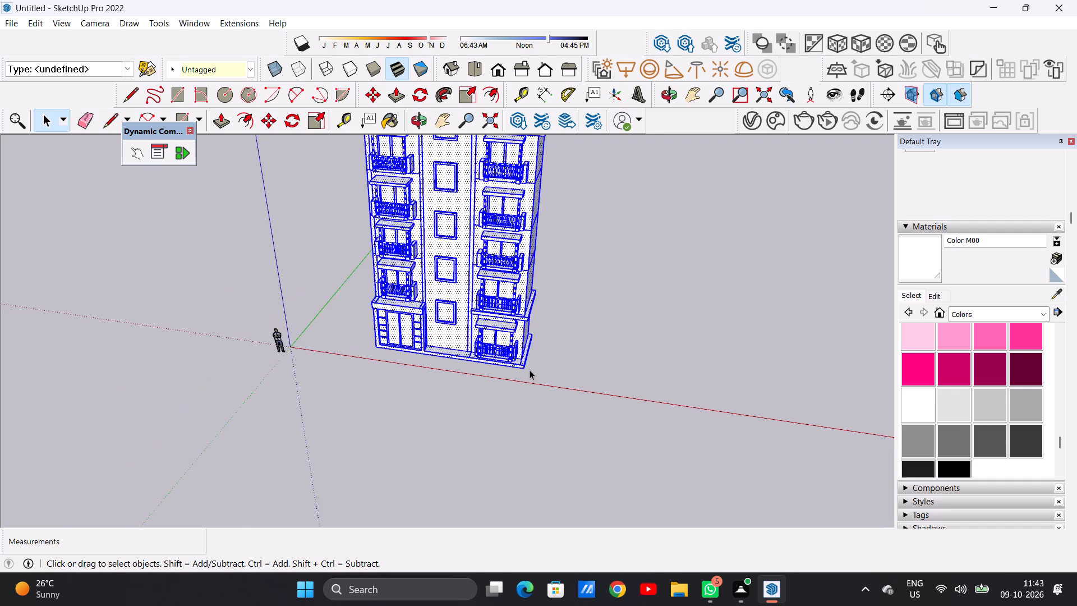
{"action": "scroll", "coordinate": [530, 370], "scroll_direction": "down", "scroll_amount": 6}
{"action": "scroll", "coordinate": [528, 367], "scroll_direction": "up", "scroll_amount": 5}
{"action": "key", "text": "m"}
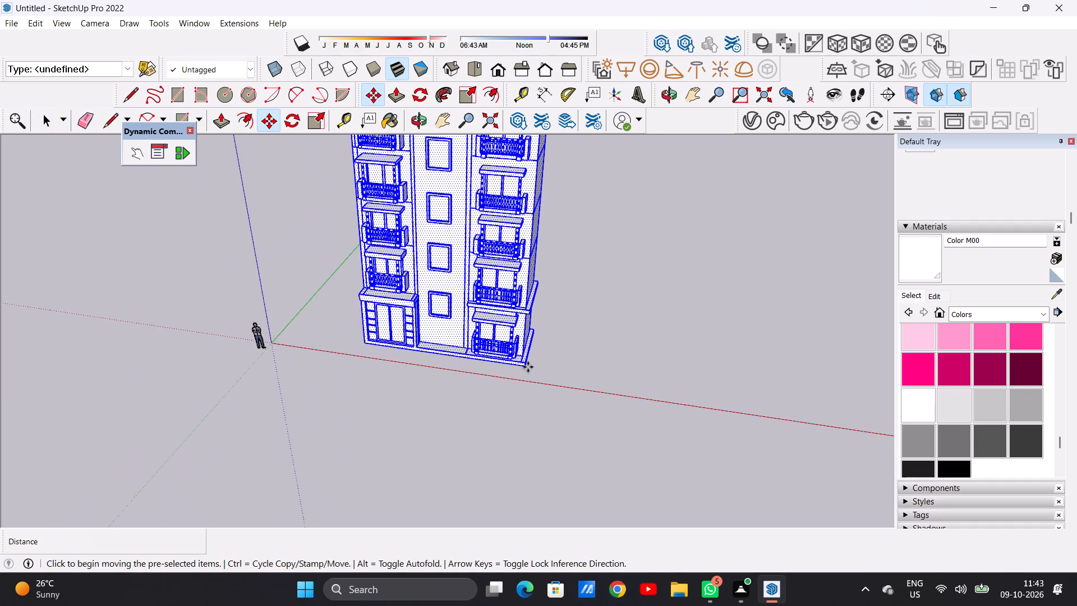
{"action": "left_click", "coordinate": [523, 365]}
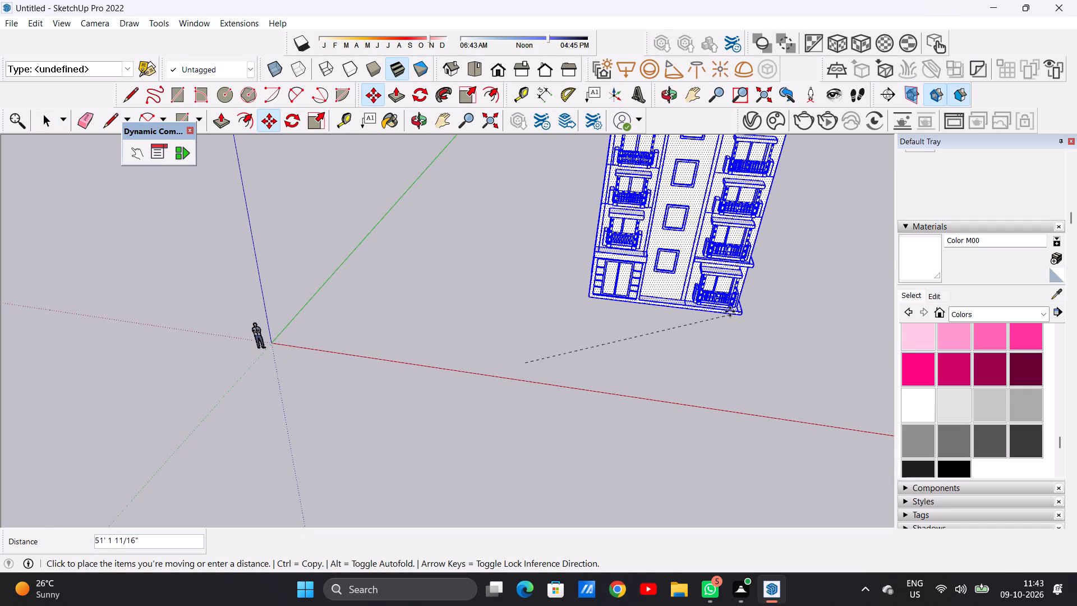
{"action": "left_click", "coordinate": [722, 306]}
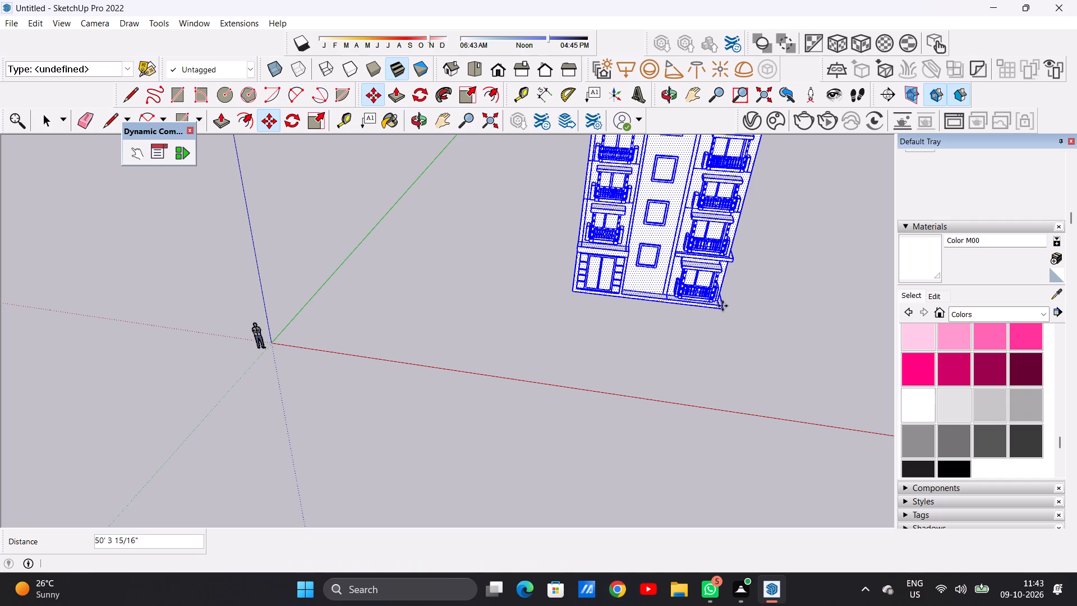
{"action": "key", "text": "space"}
{"action": "scroll", "coordinate": [494, 332], "scroll_direction": "down", "scroll_amount": 15}
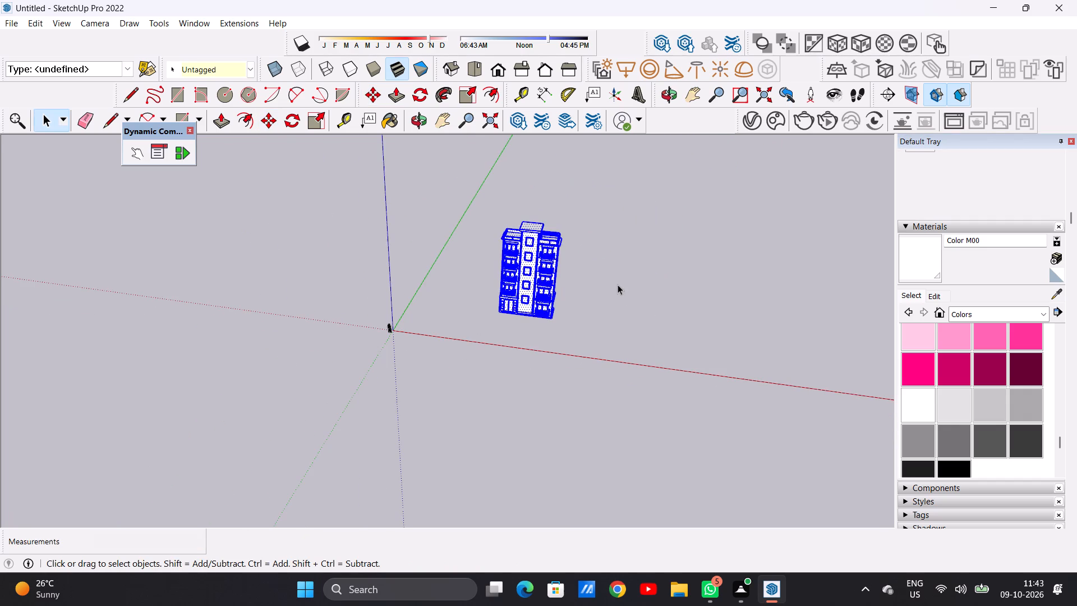
{"action": "left_click", "coordinate": [618, 284]}
Examine the relocated building and its roof from the front and from above.
{"action": "scroll", "coordinate": [581, 304], "scroll_direction": "up", "scroll_amount": 5}
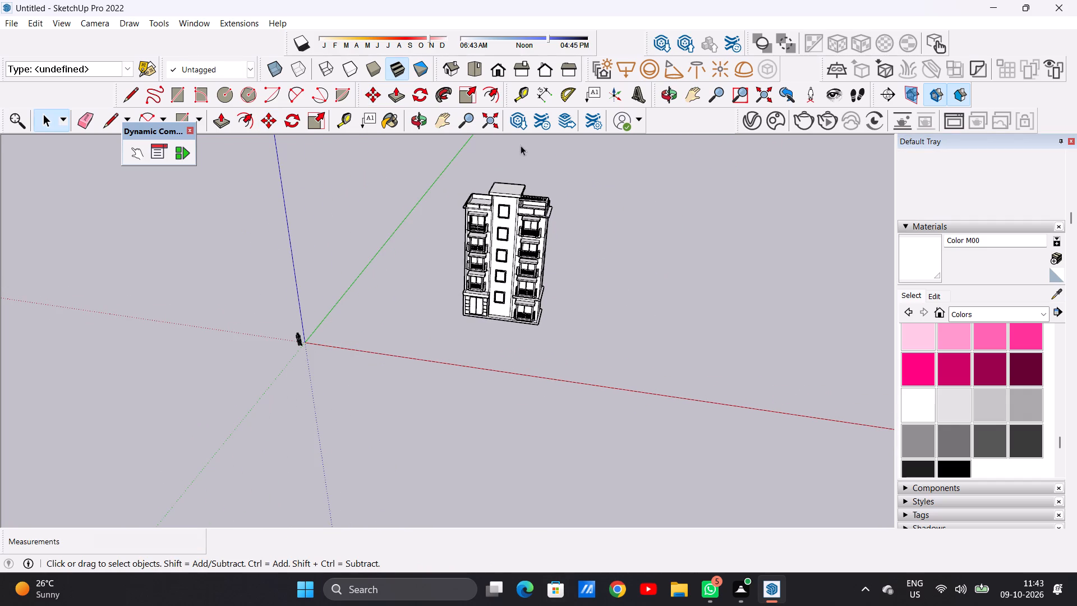
{"action": "left_click", "coordinate": [496, 72]}
{"action": "scroll", "coordinate": [577, 311], "scroll_direction": "up", "scroll_amount": 12}
{"action": "middle_click_drag", "start_coordinate": [572, 293], "coordinate": [569, 389]}
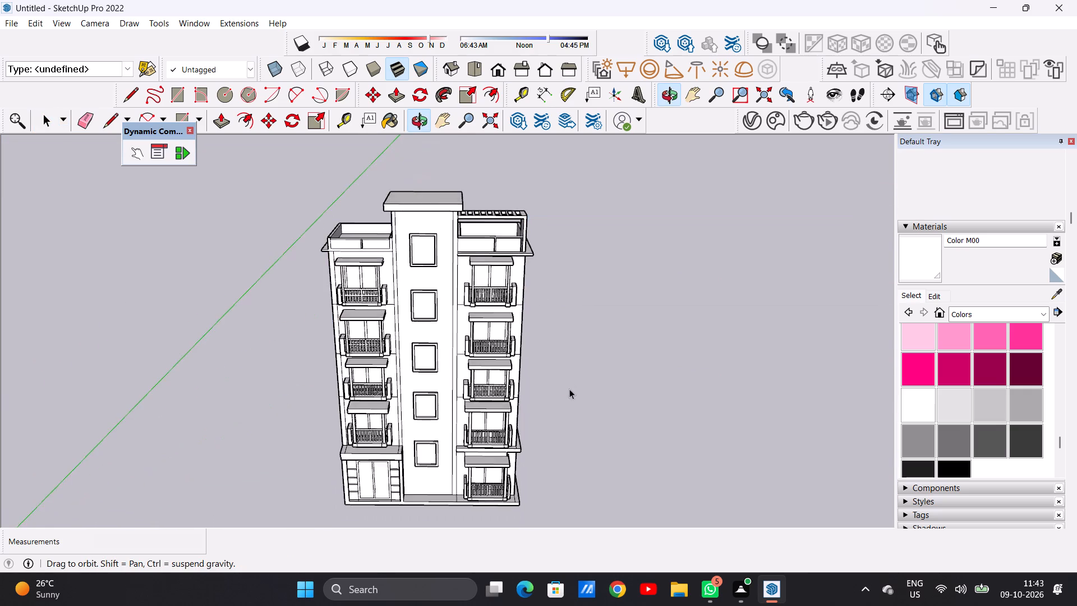
{"action": "scroll", "coordinate": [572, 311], "scroll_direction": "down", "scroll_amount": 12}
{"action": "middle_click_drag", "start_coordinate": [586, 330], "coordinate": [560, 454]}
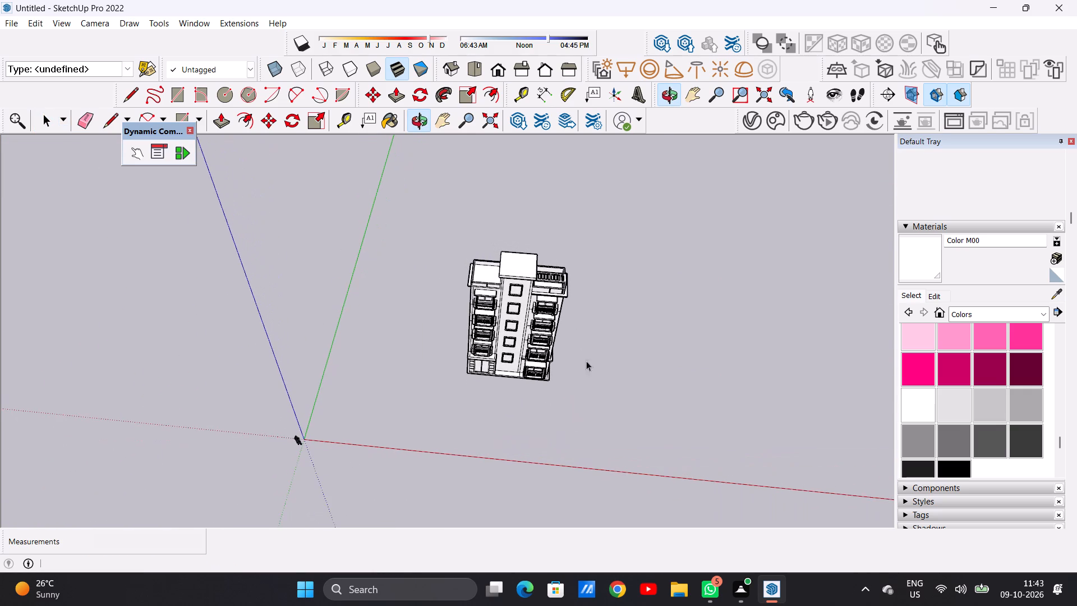
{"action": "scroll", "coordinate": [589, 341], "scroll_direction": "up", "scroll_amount": 6}
{"action": "scroll", "coordinate": [444, 264], "scroll_direction": "up", "scroll_amount": 1}
{"action": "middle_click_drag", "start_coordinate": [444, 260], "coordinate": [452, 345]}
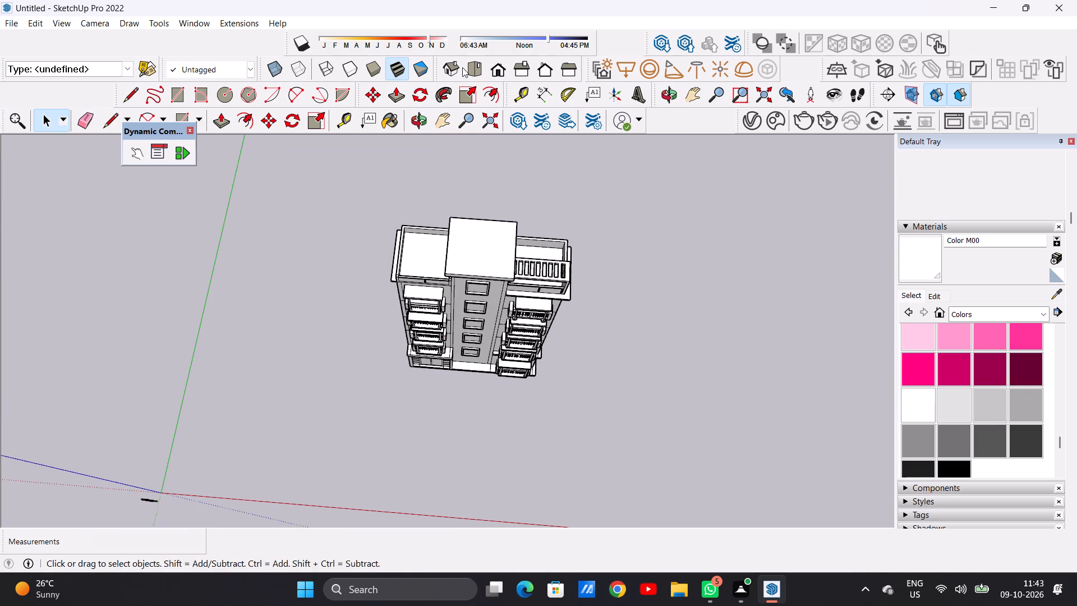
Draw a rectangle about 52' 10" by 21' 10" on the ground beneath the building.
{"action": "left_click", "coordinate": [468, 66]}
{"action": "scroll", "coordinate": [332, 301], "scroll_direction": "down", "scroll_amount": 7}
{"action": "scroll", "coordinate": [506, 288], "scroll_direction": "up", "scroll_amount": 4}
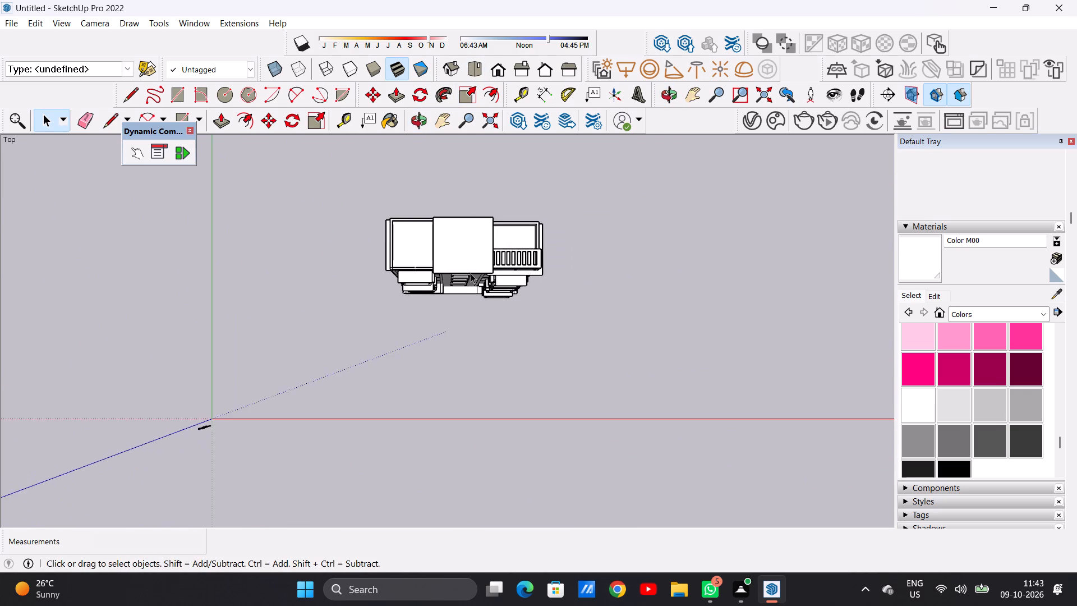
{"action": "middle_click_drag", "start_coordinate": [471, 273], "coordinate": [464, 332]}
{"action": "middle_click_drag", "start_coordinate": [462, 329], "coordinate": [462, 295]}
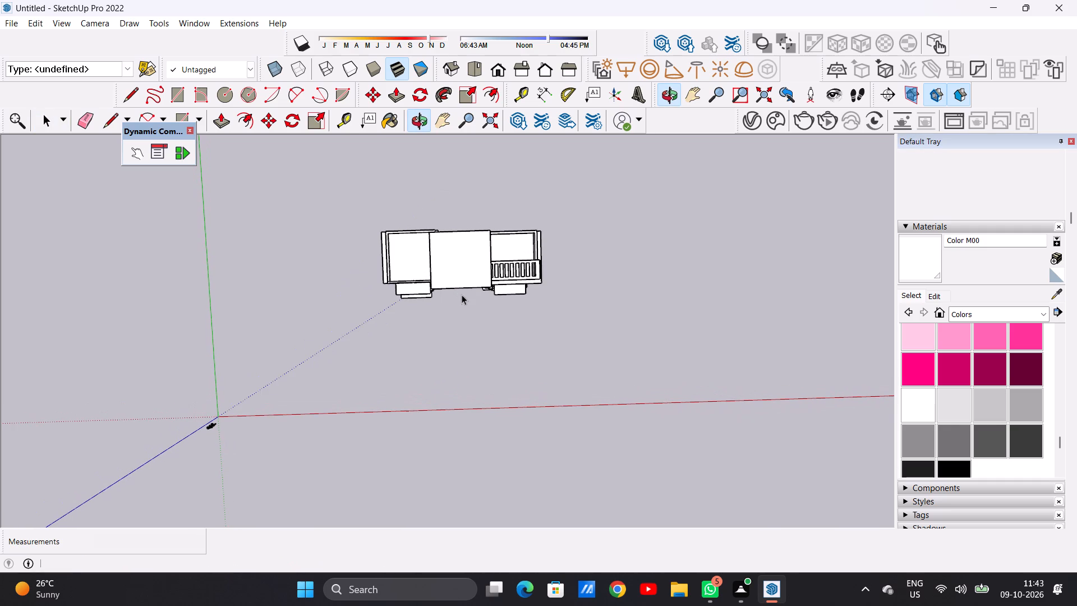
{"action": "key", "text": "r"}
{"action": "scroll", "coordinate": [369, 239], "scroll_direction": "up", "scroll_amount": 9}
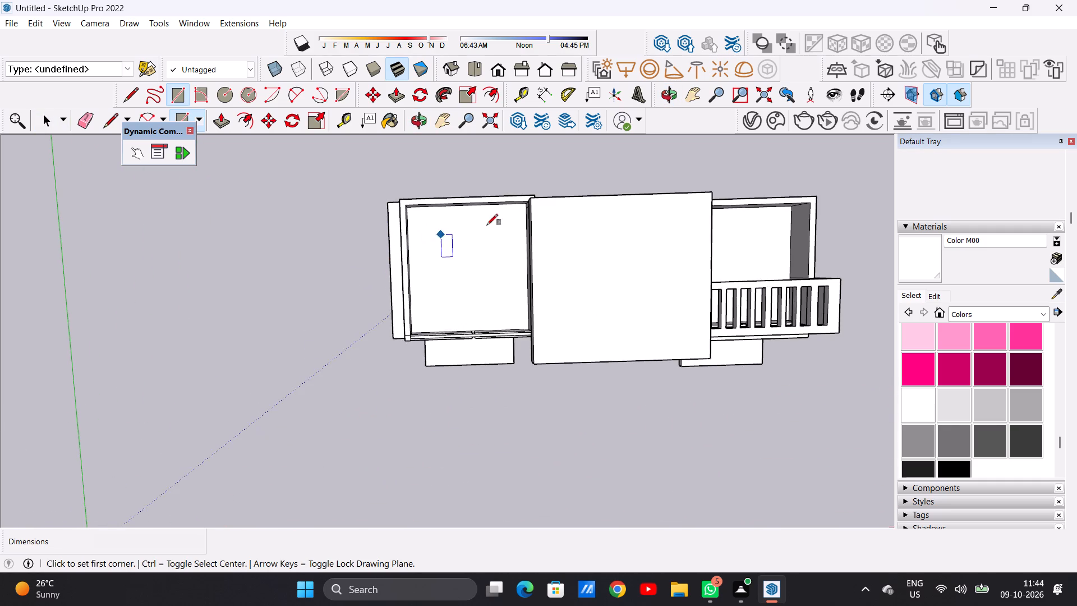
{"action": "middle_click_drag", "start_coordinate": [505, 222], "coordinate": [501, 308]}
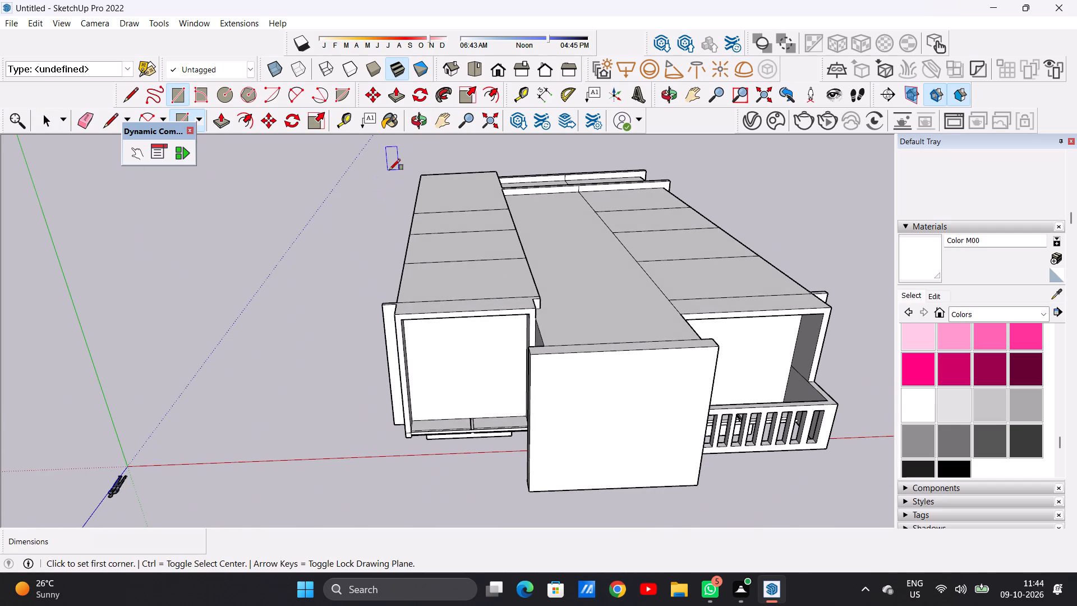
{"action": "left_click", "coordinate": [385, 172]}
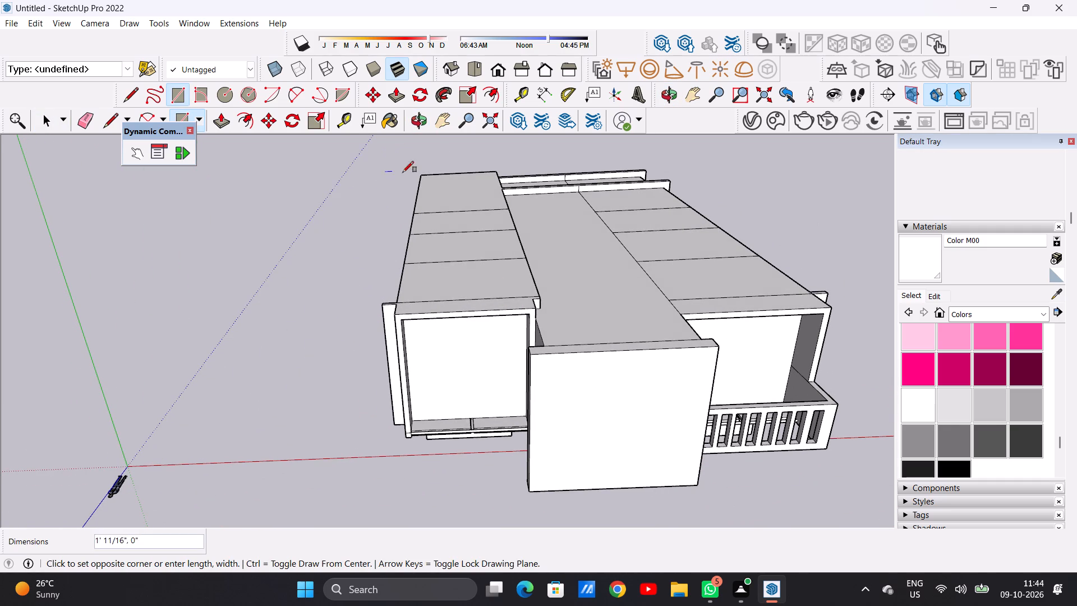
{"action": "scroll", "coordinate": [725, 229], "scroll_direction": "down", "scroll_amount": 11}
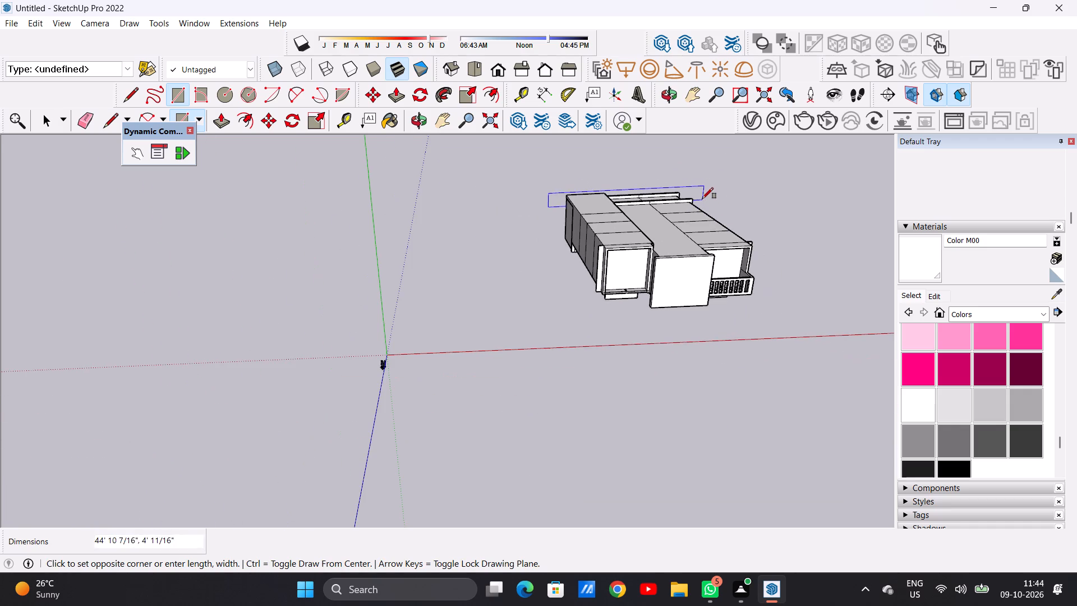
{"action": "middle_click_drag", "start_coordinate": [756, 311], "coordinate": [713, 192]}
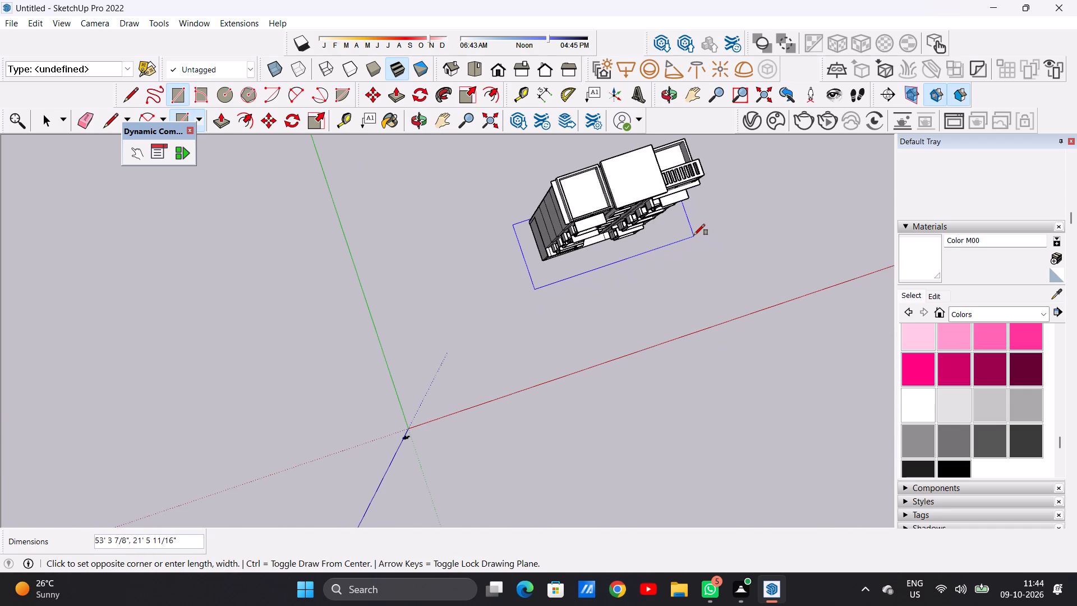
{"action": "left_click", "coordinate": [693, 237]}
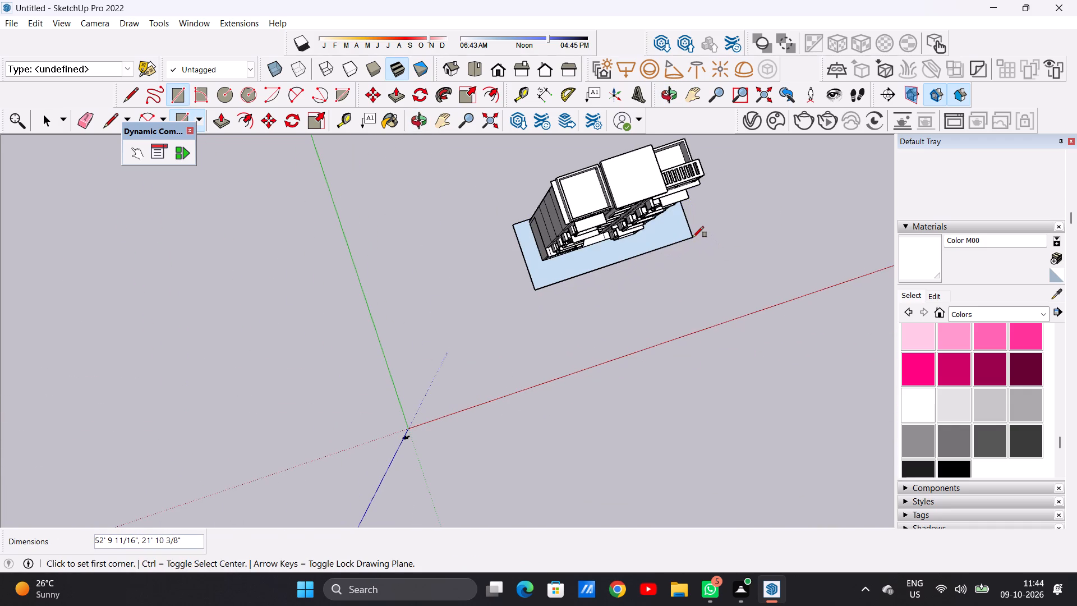
Examine how the ground rectangle sits around the building's base from the front, side and above.
{"action": "key", "text": "space"}
{"action": "scroll", "coordinate": [568, 274], "scroll_direction": "down", "scroll_amount": 5}
{"action": "middle_click_drag", "start_coordinate": [559, 294], "coordinate": [437, 104]}
{"action": "scroll", "coordinate": [538, 276], "scroll_direction": "down", "scroll_amount": 4}
{"action": "middle_click_drag", "start_coordinate": [597, 336], "coordinate": [533, 240]}
{"action": "scroll", "coordinate": [581, 324], "scroll_direction": "down", "scroll_amount": 6}
{"action": "scroll", "coordinate": [647, 362], "scroll_direction": "up", "scroll_amount": 15}
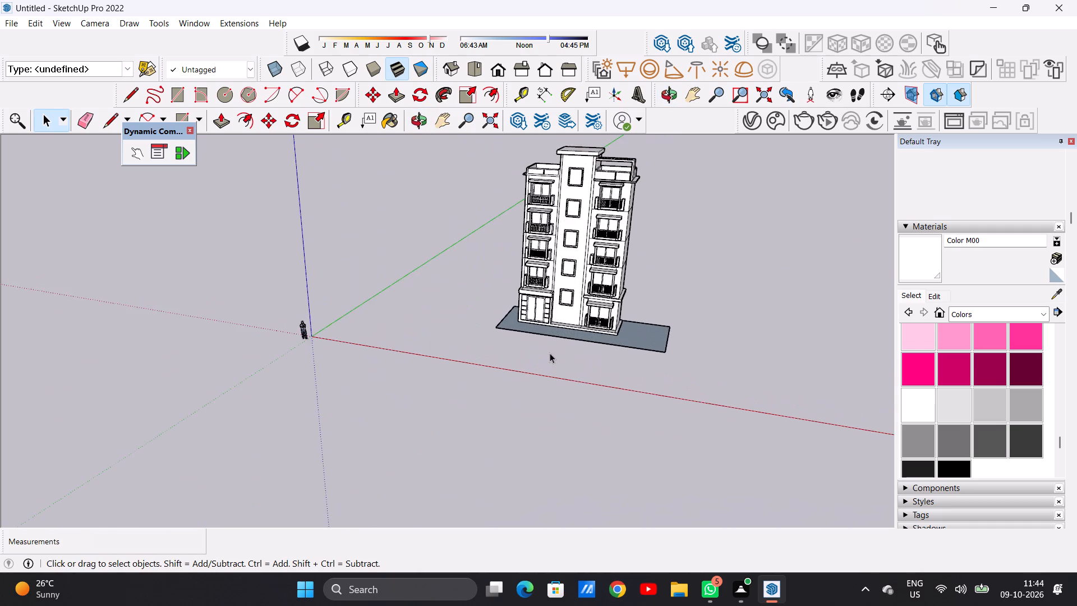
{"action": "middle_click_drag", "start_coordinate": [550, 353], "coordinate": [586, 422]}
{"action": "scroll", "coordinate": [422, 255], "scroll_direction": "down", "scroll_amount": 5}
{"action": "middle_click_drag", "start_coordinate": [516, 300], "coordinate": [523, 349]}
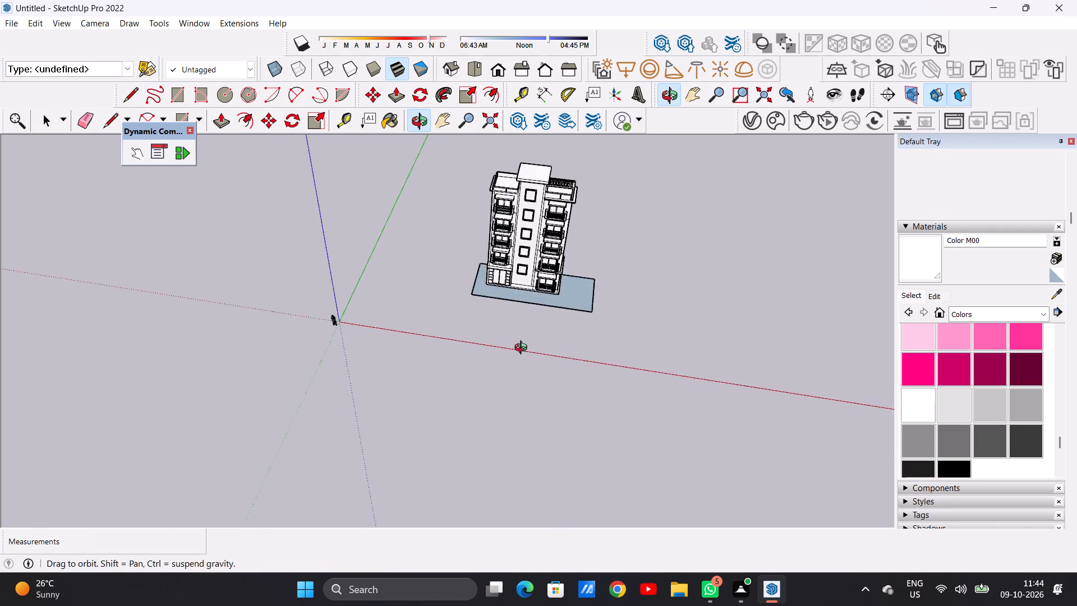
{"action": "middle_click_drag", "start_coordinate": [523, 349], "coordinate": [539, 434]}
{"action": "scroll", "coordinate": [586, 269], "scroll_direction": "up", "scroll_amount": 6}
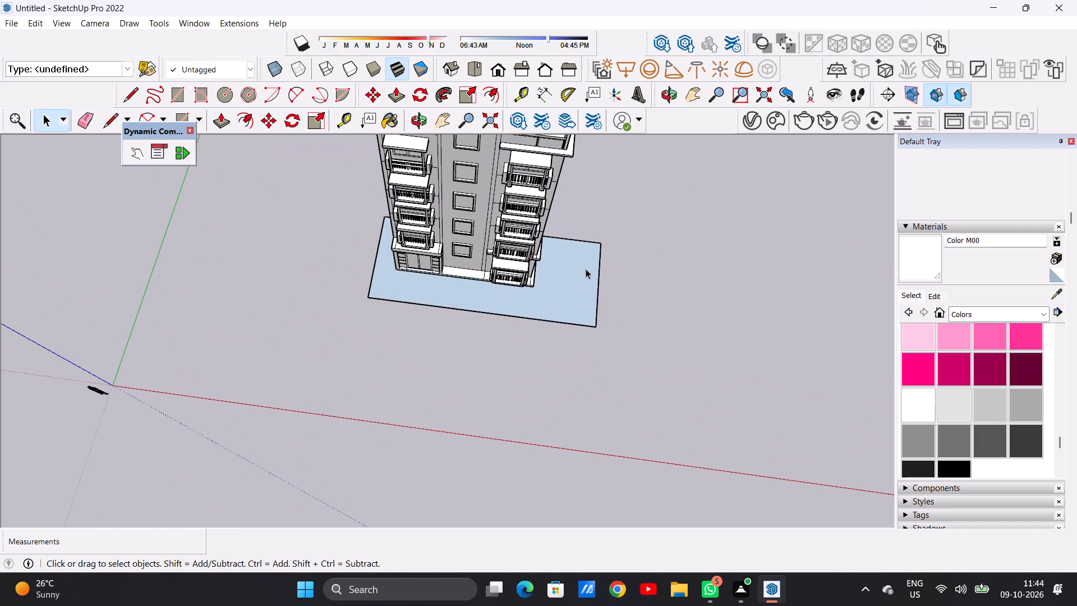
{"action": "scroll", "coordinate": [546, 258], "scroll_direction": "down", "scroll_amount": 6}
{"action": "middle_click_drag", "start_coordinate": [610, 298], "coordinate": [361, 249]}
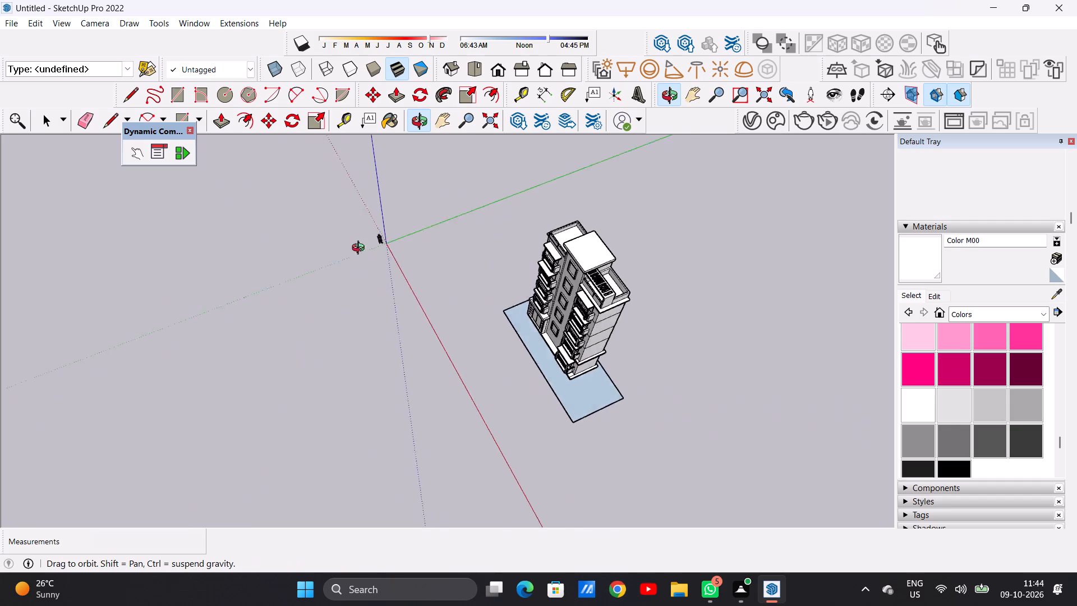
{"action": "middle_click_drag", "start_coordinate": [361, 249], "coordinate": [358, 244]}
{"action": "scroll", "coordinate": [372, 236], "scroll_direction": "down", "scroll_amount": 4}
{"action": "scroll", "coordinate": [598, 356], "scroll_direction": "up", "scroll_amount": 1}
{"action": "middle_click_drag", "start_coordinate": [598, 356], "coordinate": [424, 320]}
{"action": "scroll", "coordinate": [455, 301], "scroll_direction": "up", "scroll_amount": 1}
{"action": "scroll", "coordinate": [457, 303], "scroll_direction": "down", "scroll_amount": 9}
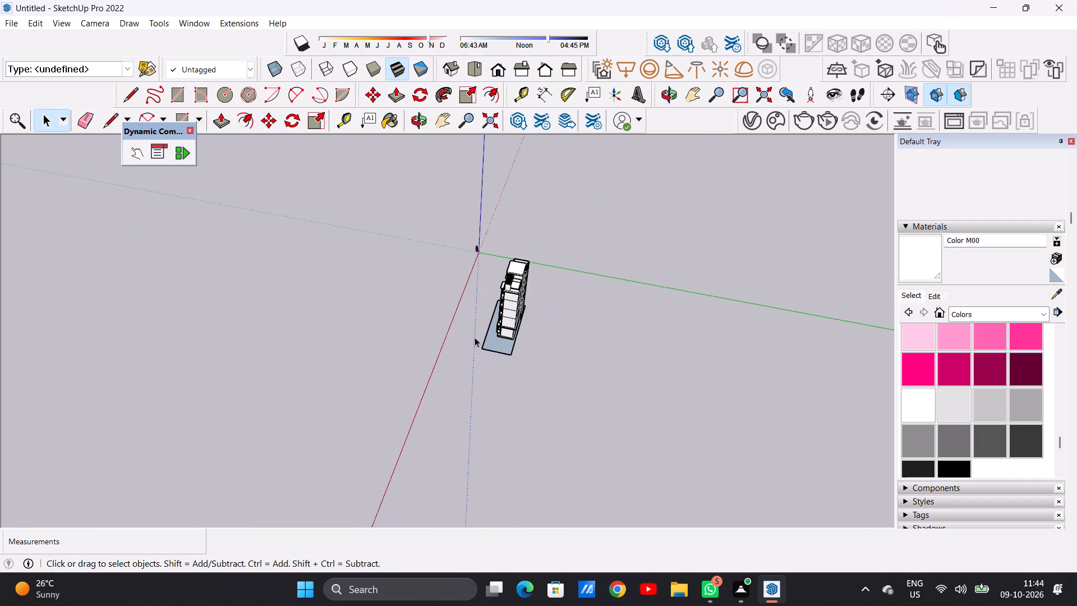
{"action": "middle_click_drag", "start_coordinate": [476, 357], "coordinate": [482, 444]}
{"action": "middle_click_drag", "start_coordinate": [482, 444], "coordinate": [440, 346]}
{"action": "scroll", "coordinate": [515, 366], "scroll_direction": "up", "scroll_amount": 7}
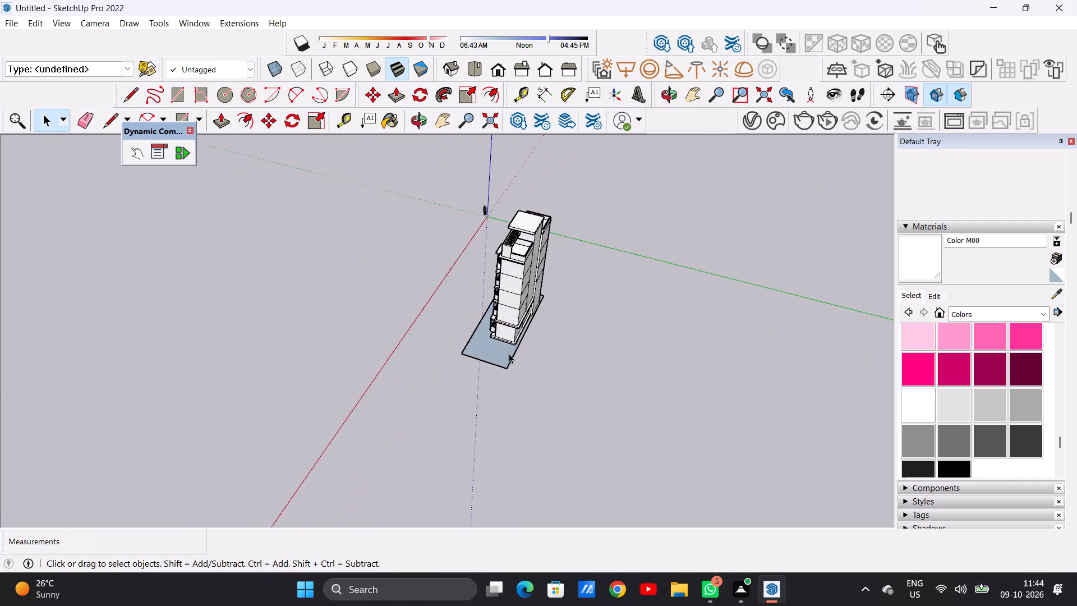
{"action": "scroll", "coordinate": [509, 353], "scroll_direction": "up", "scroll_amount": 18}
{"action": "scroll", "coordinate": [504, 368], "scroll_direction": "down", "scroll_amount": 2}
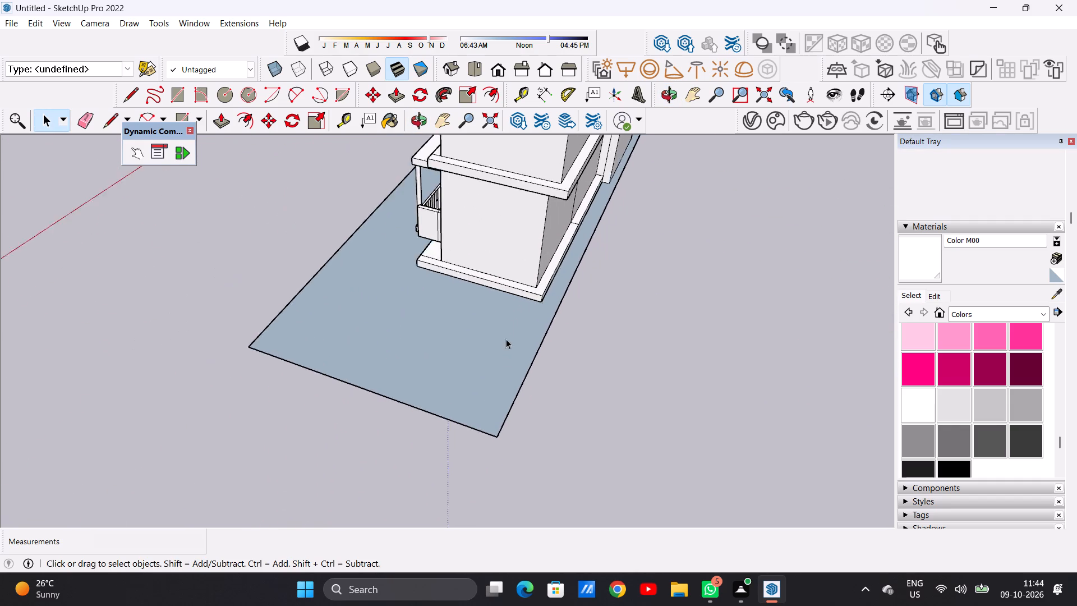
{"action": "scroll", "coordinate": [506, 339], "scroll_direction": "down", "scroll_amount": 7}
{"action": "scroll", "coordinate": [500, 386], "scroll_direction": "up", "scroll_amount": 5}
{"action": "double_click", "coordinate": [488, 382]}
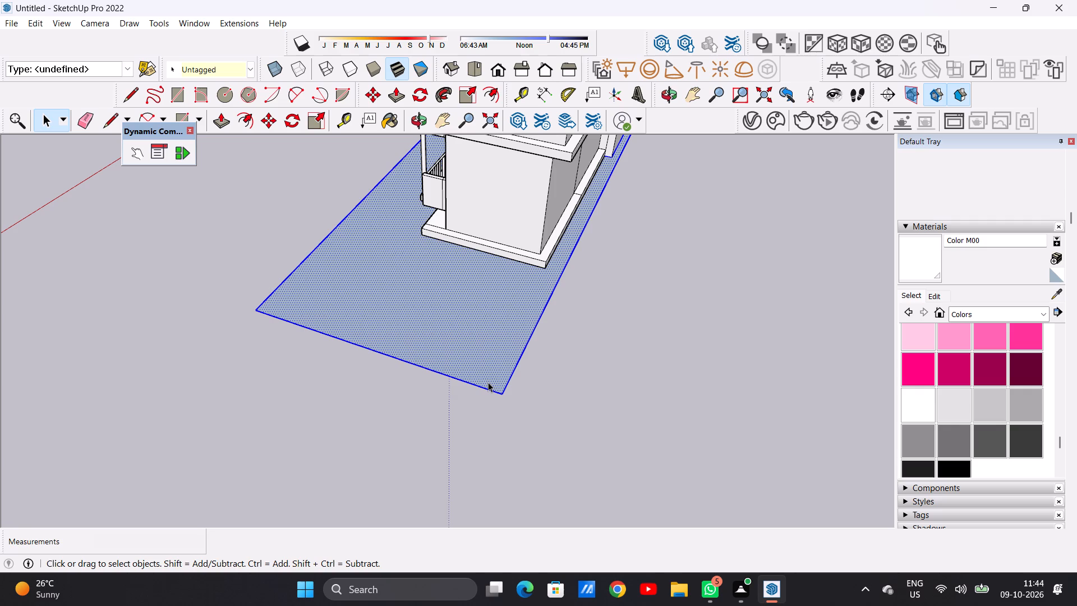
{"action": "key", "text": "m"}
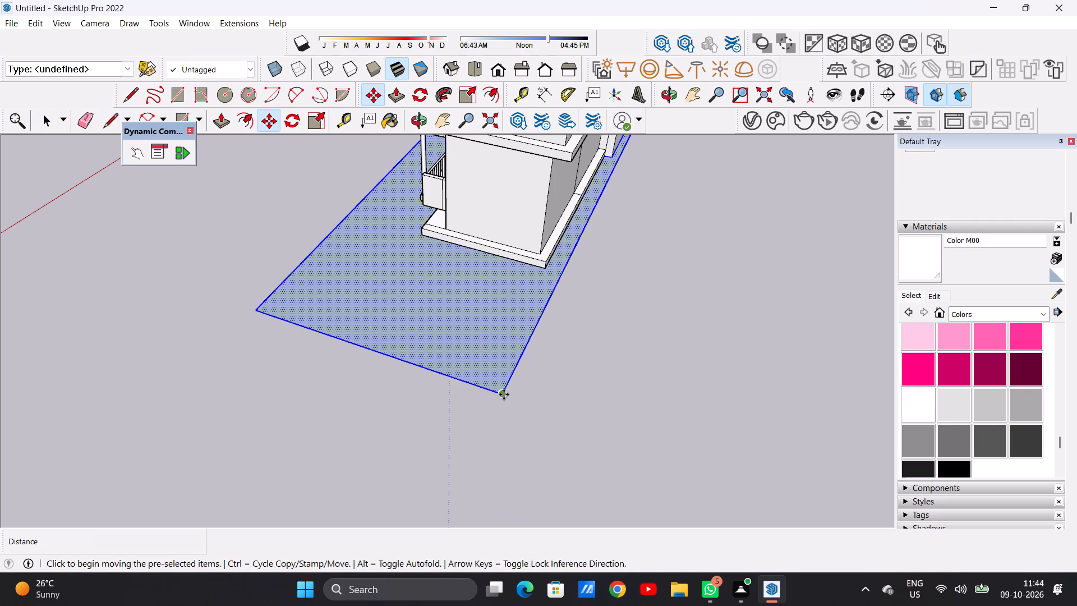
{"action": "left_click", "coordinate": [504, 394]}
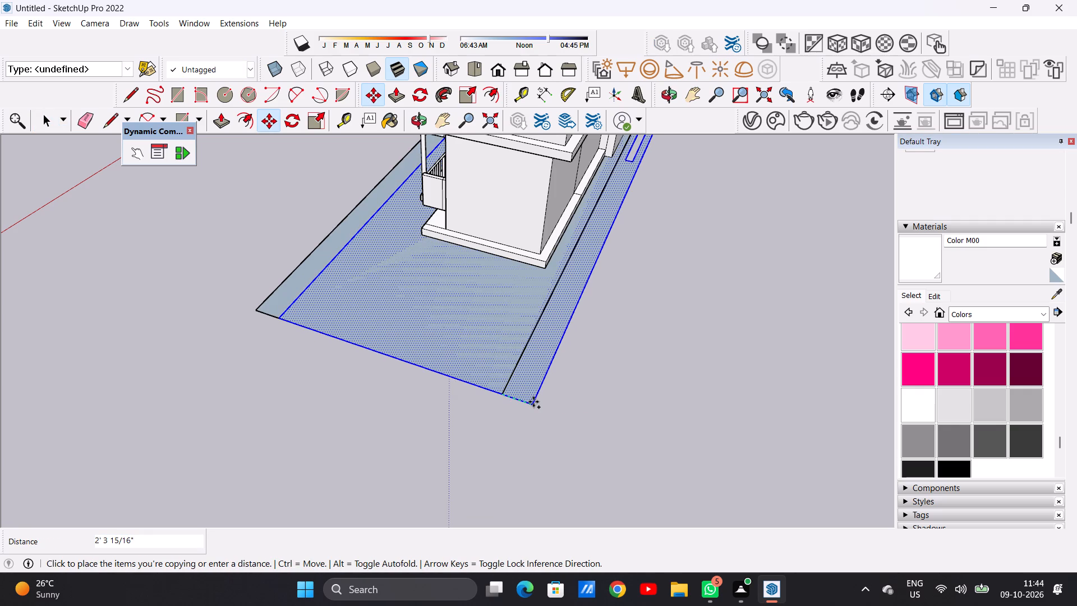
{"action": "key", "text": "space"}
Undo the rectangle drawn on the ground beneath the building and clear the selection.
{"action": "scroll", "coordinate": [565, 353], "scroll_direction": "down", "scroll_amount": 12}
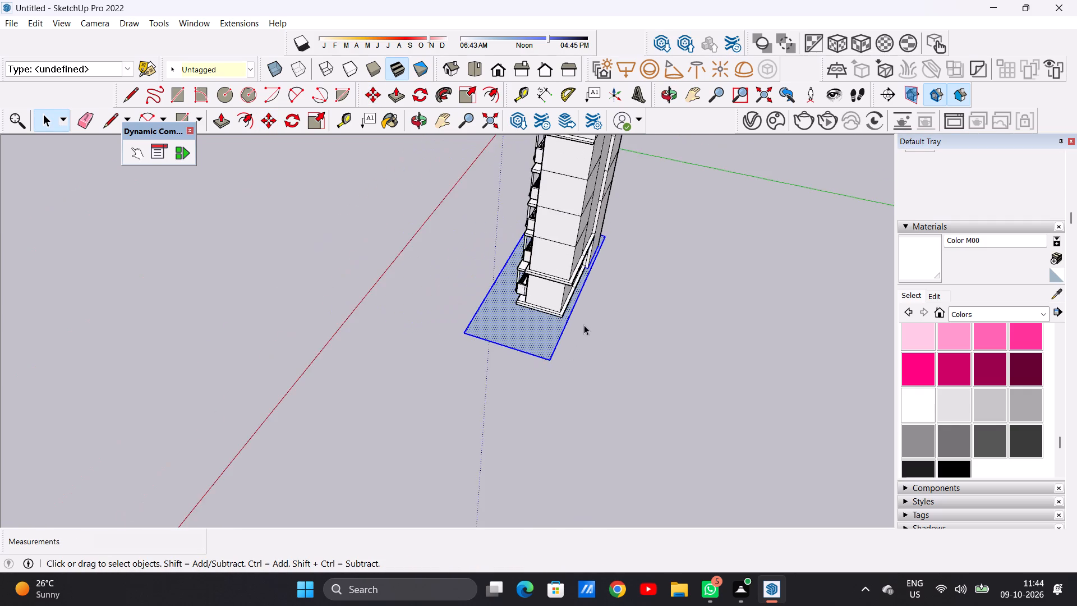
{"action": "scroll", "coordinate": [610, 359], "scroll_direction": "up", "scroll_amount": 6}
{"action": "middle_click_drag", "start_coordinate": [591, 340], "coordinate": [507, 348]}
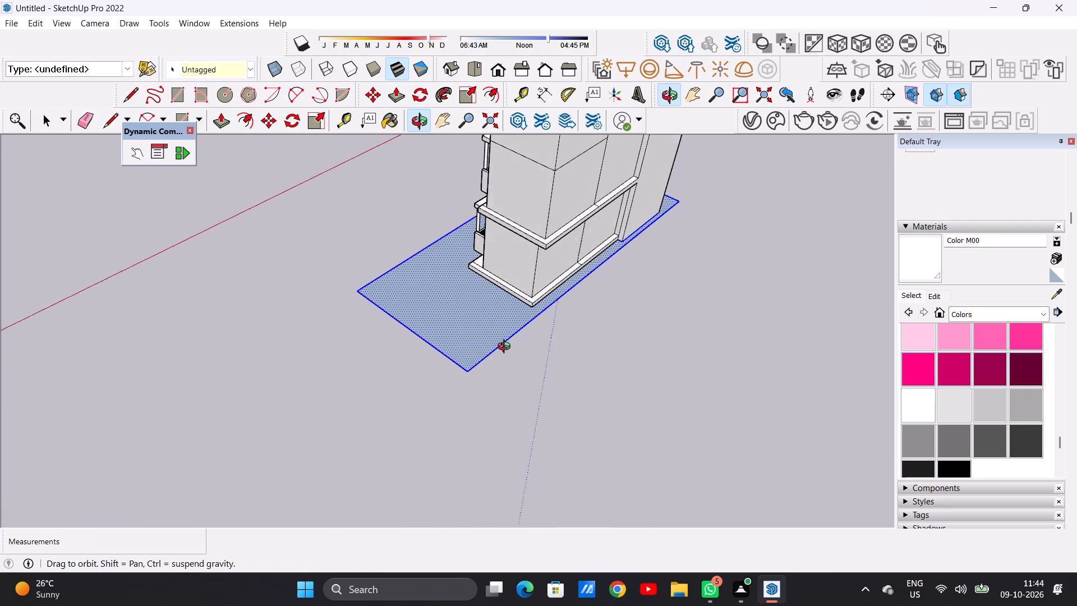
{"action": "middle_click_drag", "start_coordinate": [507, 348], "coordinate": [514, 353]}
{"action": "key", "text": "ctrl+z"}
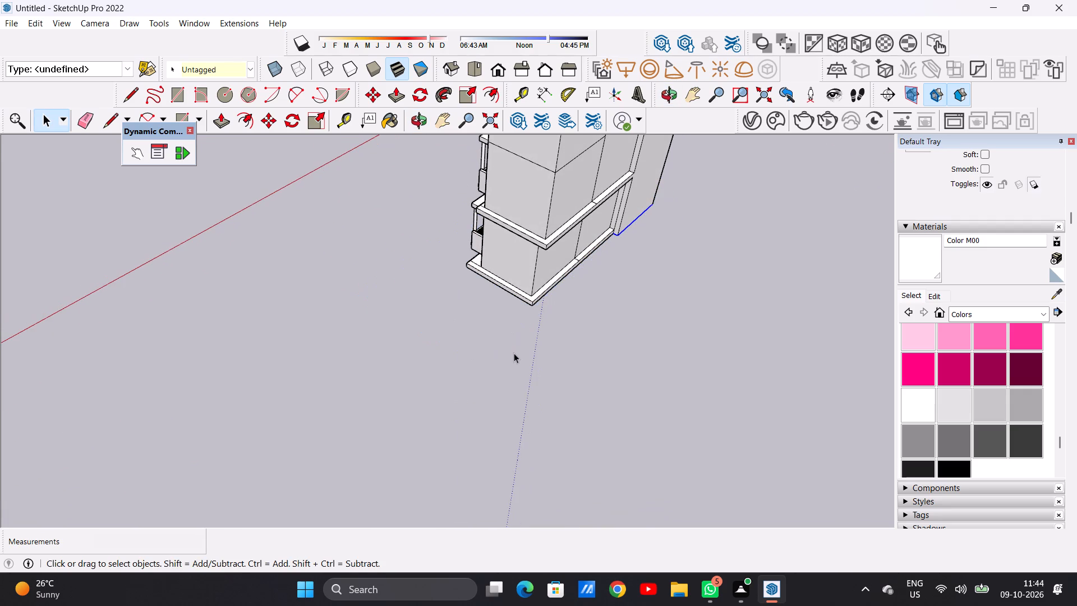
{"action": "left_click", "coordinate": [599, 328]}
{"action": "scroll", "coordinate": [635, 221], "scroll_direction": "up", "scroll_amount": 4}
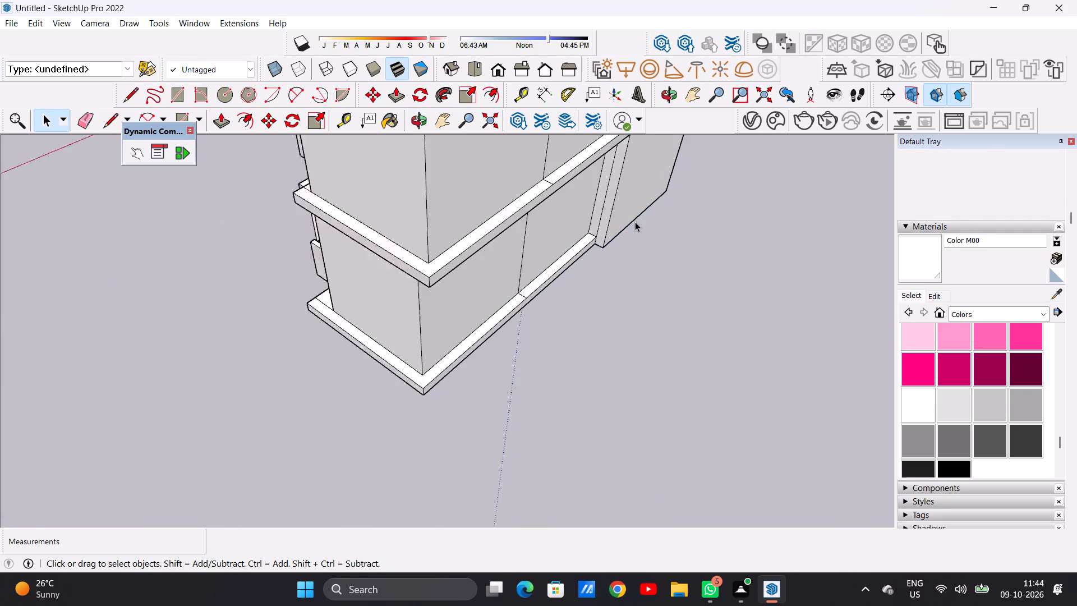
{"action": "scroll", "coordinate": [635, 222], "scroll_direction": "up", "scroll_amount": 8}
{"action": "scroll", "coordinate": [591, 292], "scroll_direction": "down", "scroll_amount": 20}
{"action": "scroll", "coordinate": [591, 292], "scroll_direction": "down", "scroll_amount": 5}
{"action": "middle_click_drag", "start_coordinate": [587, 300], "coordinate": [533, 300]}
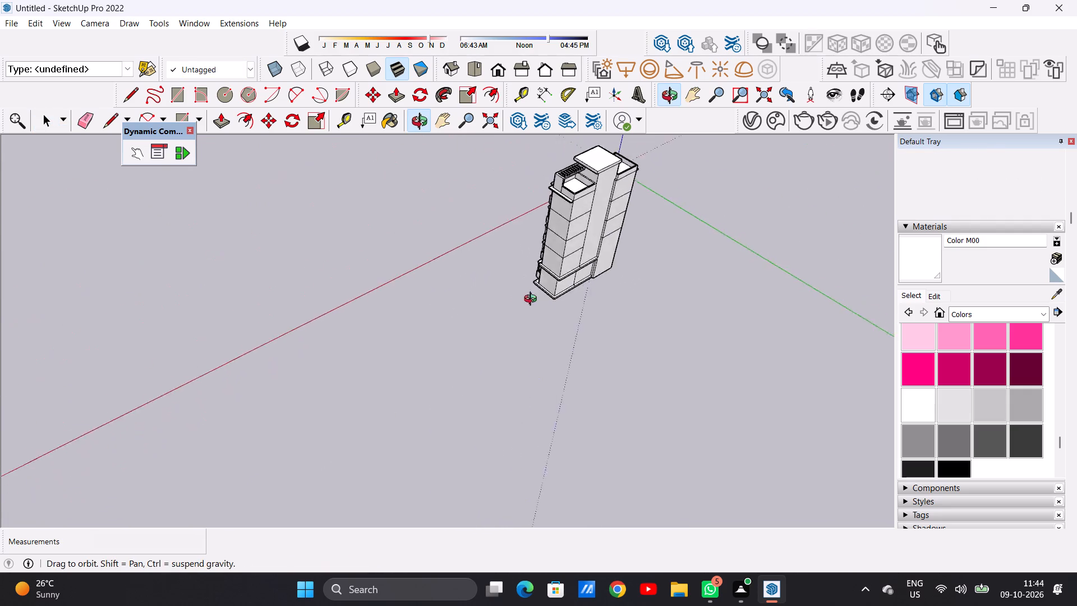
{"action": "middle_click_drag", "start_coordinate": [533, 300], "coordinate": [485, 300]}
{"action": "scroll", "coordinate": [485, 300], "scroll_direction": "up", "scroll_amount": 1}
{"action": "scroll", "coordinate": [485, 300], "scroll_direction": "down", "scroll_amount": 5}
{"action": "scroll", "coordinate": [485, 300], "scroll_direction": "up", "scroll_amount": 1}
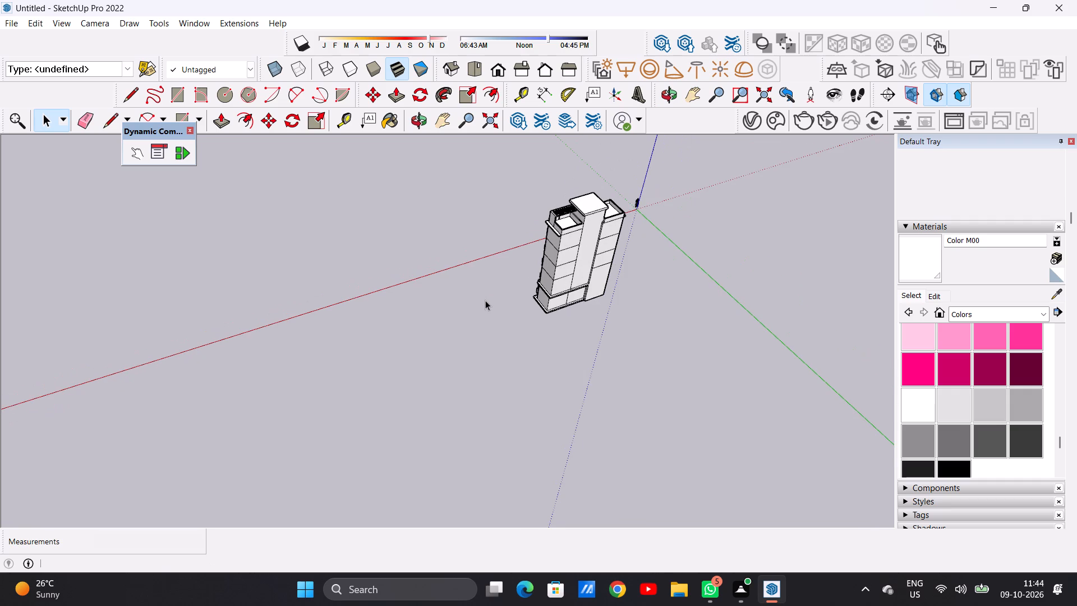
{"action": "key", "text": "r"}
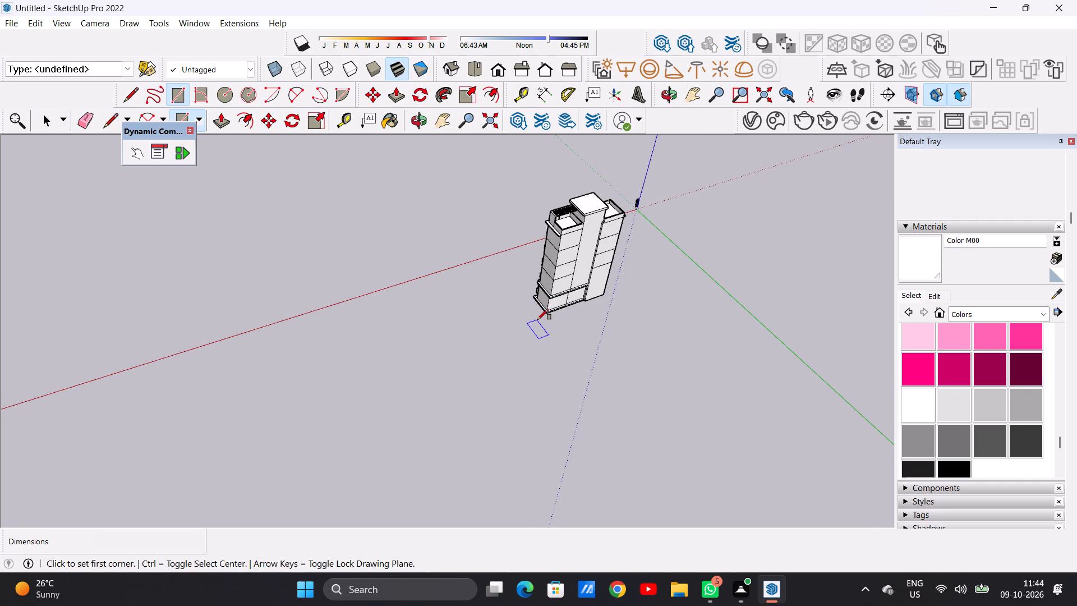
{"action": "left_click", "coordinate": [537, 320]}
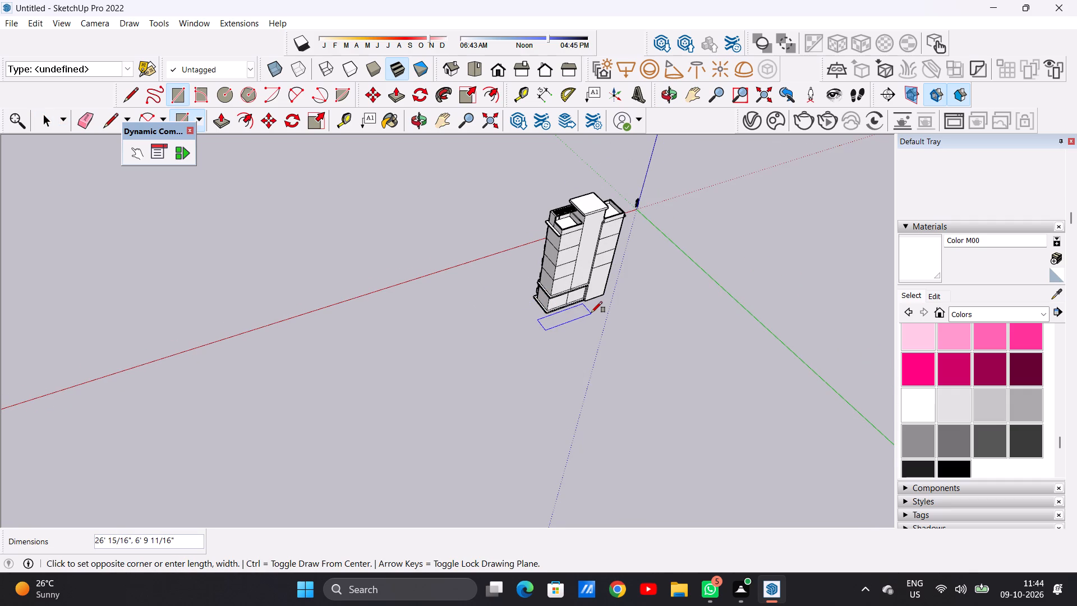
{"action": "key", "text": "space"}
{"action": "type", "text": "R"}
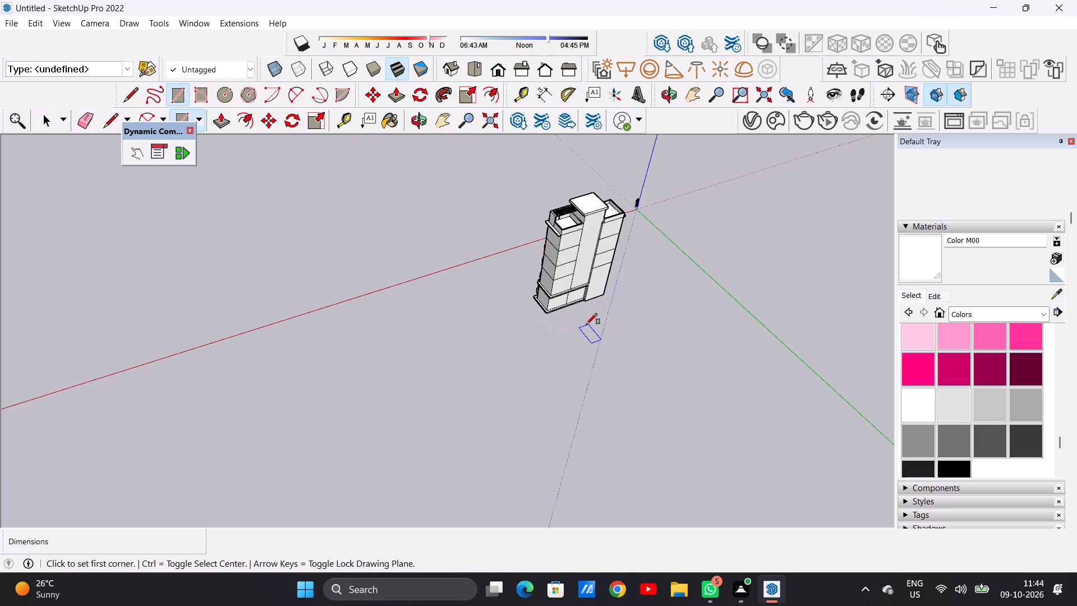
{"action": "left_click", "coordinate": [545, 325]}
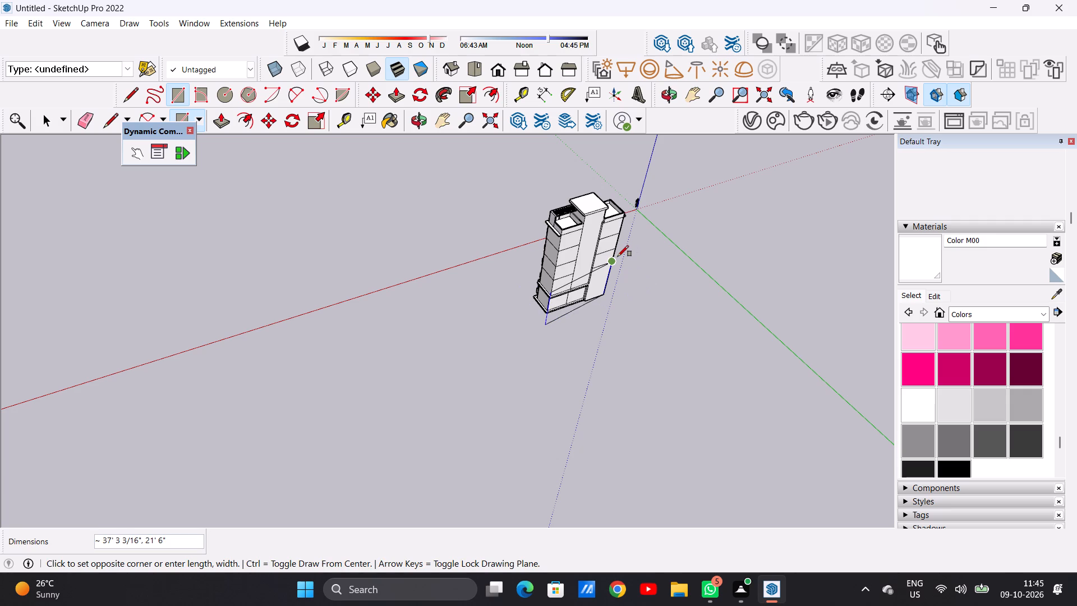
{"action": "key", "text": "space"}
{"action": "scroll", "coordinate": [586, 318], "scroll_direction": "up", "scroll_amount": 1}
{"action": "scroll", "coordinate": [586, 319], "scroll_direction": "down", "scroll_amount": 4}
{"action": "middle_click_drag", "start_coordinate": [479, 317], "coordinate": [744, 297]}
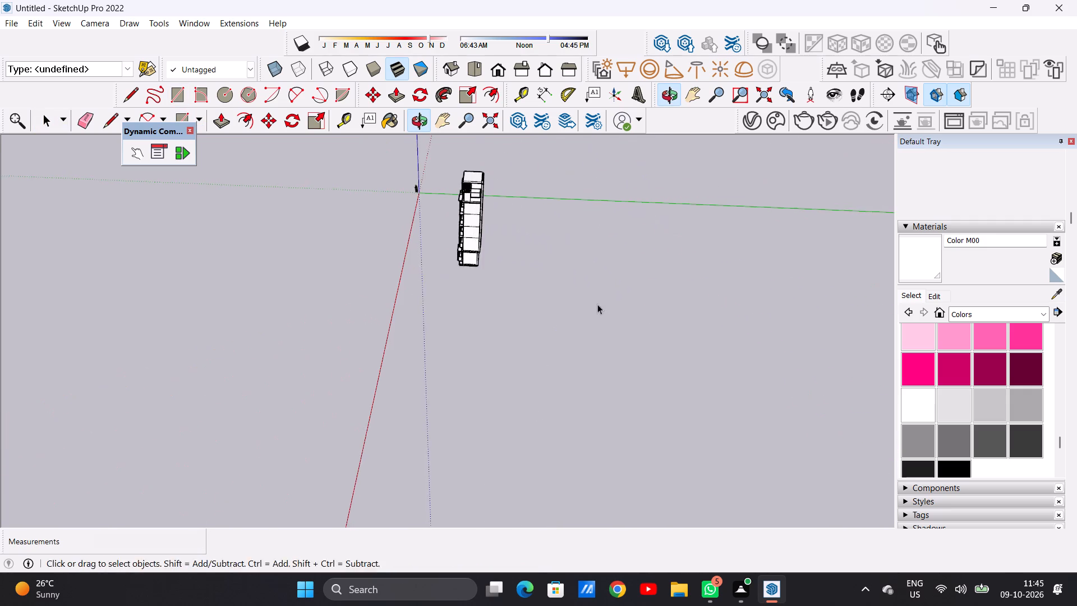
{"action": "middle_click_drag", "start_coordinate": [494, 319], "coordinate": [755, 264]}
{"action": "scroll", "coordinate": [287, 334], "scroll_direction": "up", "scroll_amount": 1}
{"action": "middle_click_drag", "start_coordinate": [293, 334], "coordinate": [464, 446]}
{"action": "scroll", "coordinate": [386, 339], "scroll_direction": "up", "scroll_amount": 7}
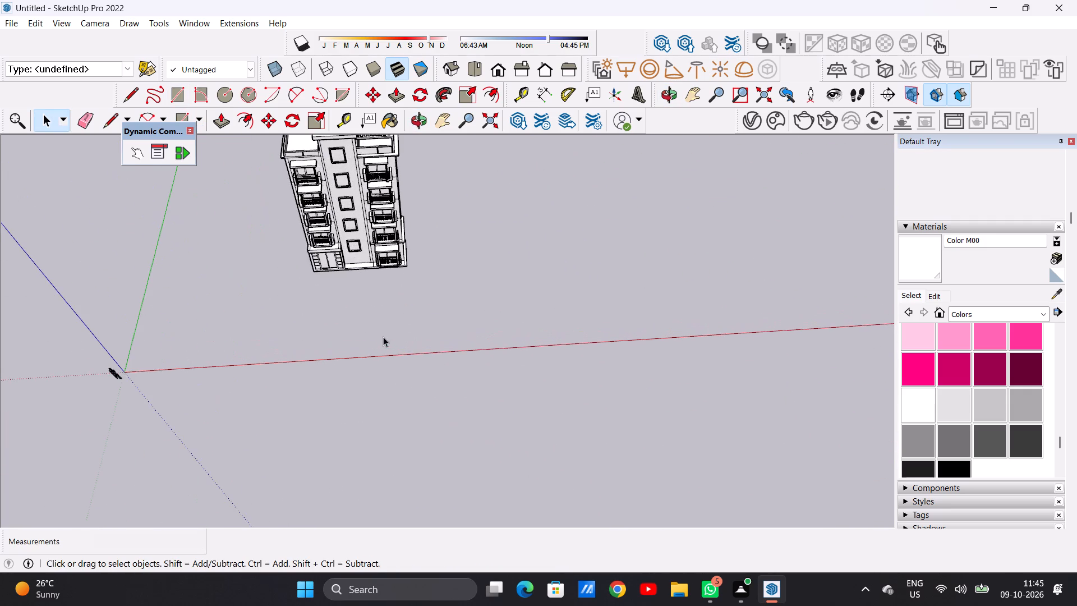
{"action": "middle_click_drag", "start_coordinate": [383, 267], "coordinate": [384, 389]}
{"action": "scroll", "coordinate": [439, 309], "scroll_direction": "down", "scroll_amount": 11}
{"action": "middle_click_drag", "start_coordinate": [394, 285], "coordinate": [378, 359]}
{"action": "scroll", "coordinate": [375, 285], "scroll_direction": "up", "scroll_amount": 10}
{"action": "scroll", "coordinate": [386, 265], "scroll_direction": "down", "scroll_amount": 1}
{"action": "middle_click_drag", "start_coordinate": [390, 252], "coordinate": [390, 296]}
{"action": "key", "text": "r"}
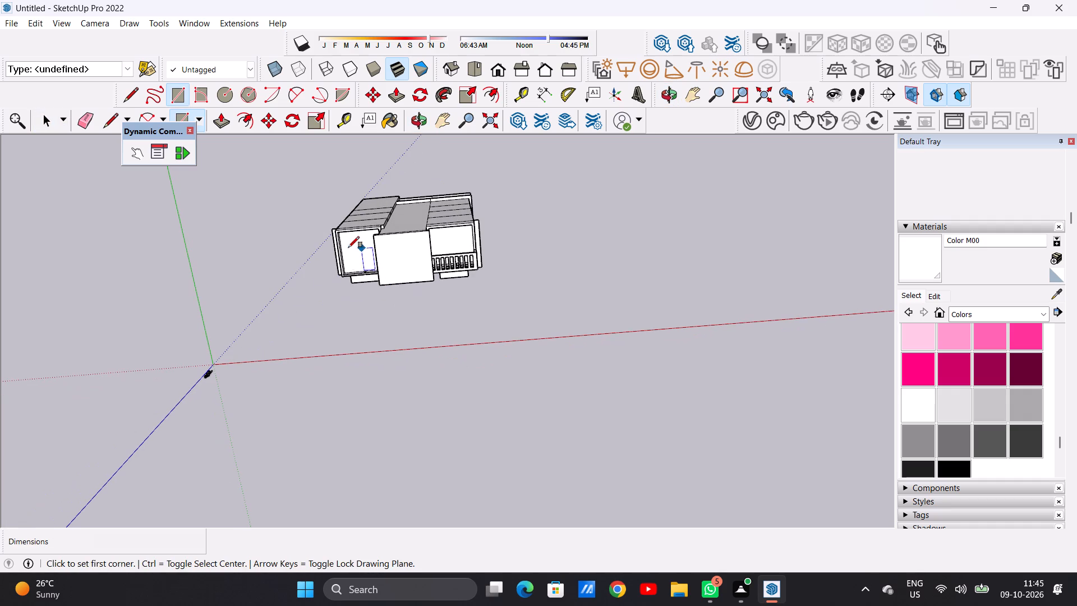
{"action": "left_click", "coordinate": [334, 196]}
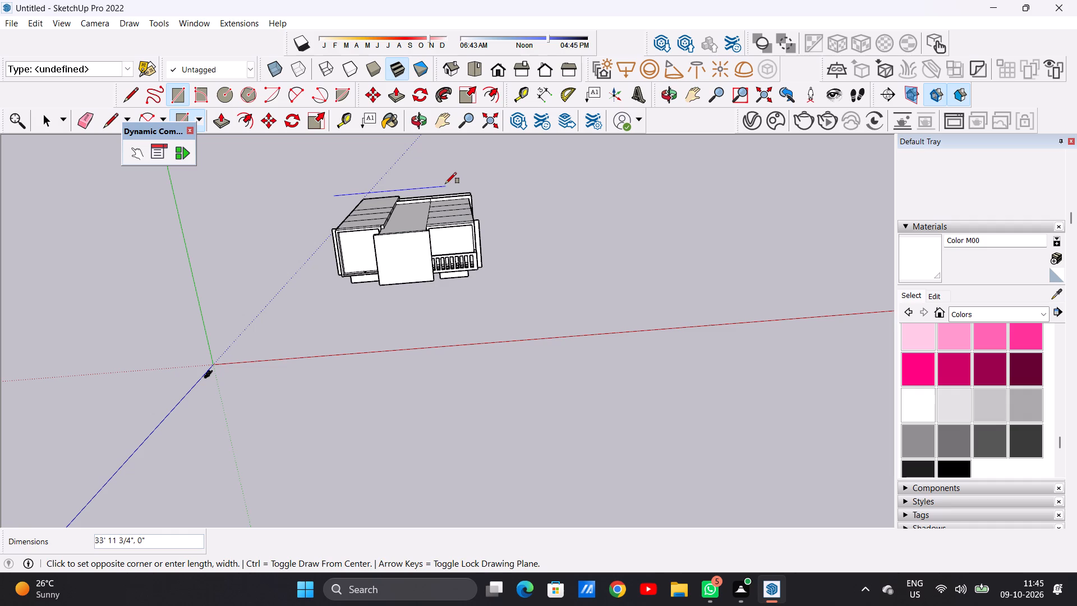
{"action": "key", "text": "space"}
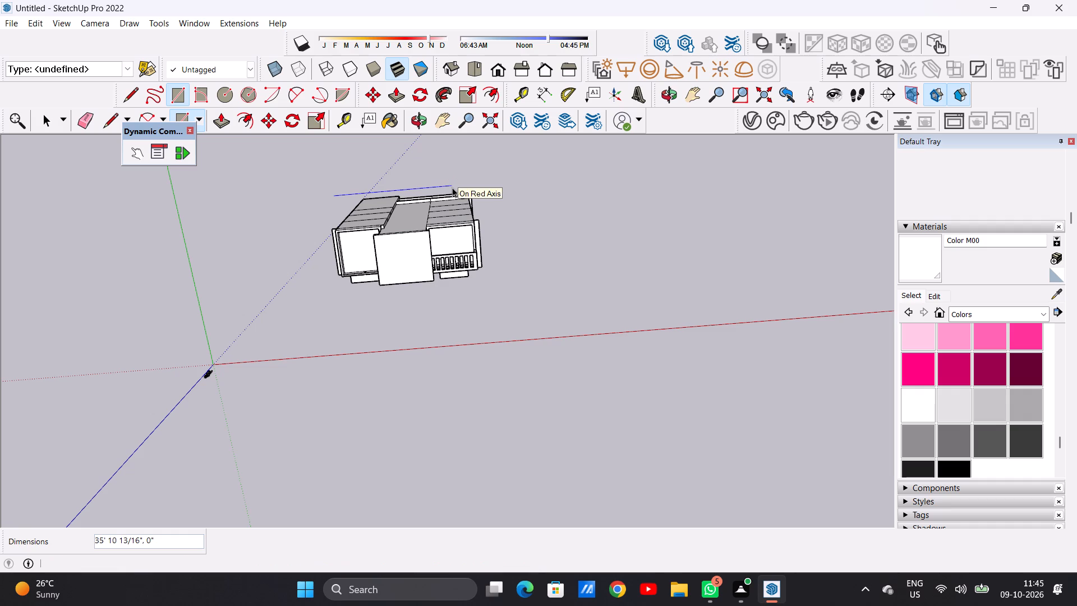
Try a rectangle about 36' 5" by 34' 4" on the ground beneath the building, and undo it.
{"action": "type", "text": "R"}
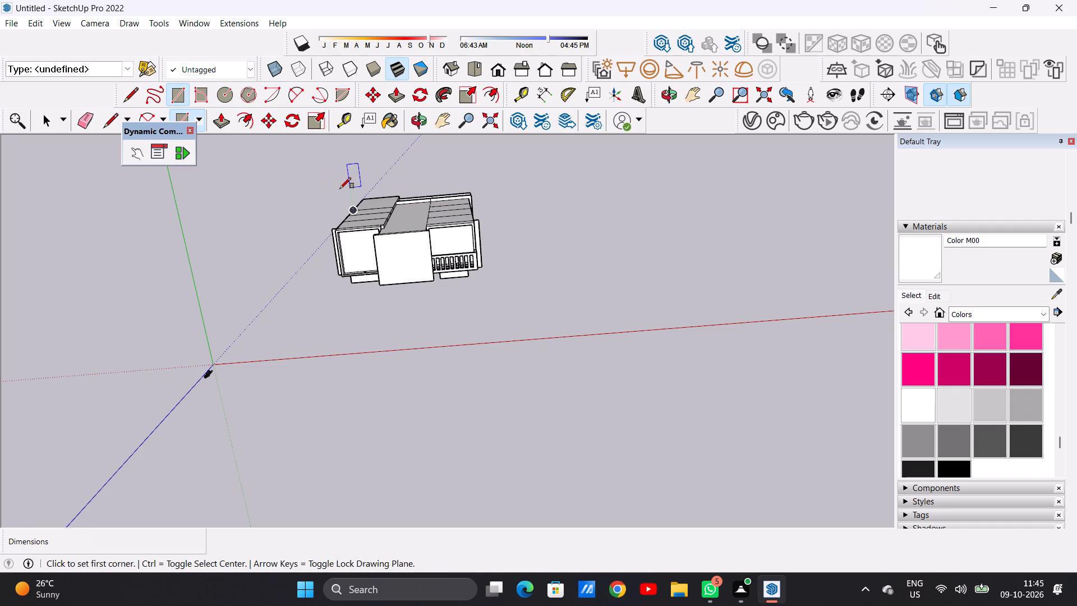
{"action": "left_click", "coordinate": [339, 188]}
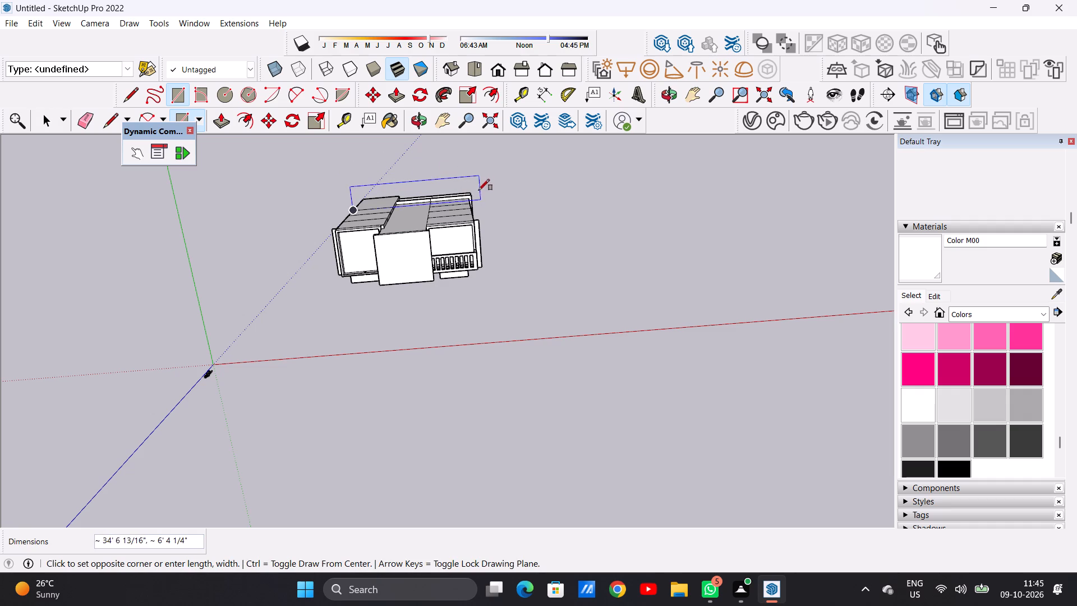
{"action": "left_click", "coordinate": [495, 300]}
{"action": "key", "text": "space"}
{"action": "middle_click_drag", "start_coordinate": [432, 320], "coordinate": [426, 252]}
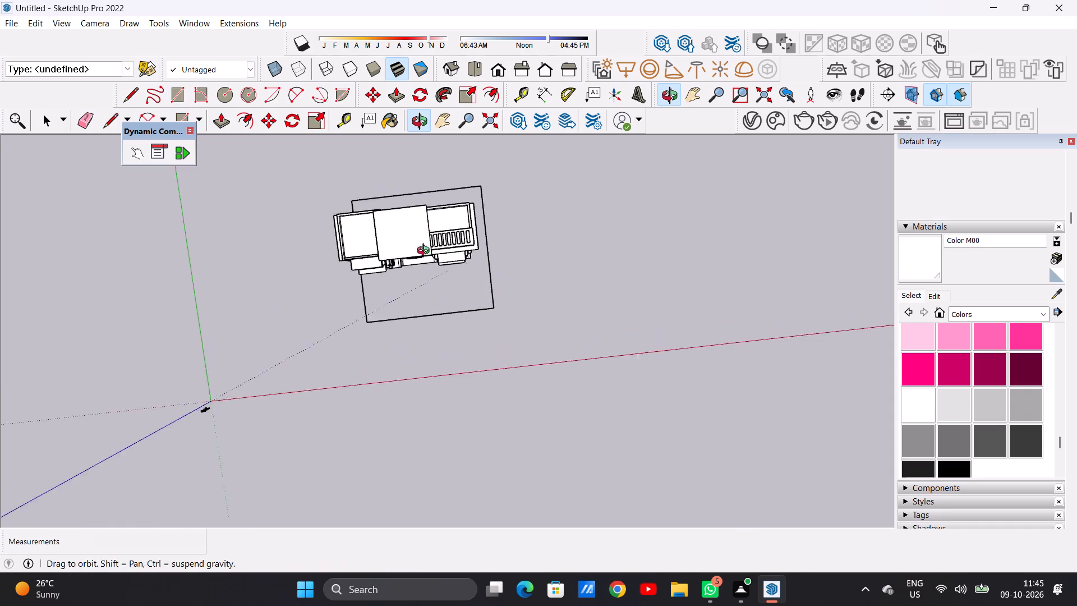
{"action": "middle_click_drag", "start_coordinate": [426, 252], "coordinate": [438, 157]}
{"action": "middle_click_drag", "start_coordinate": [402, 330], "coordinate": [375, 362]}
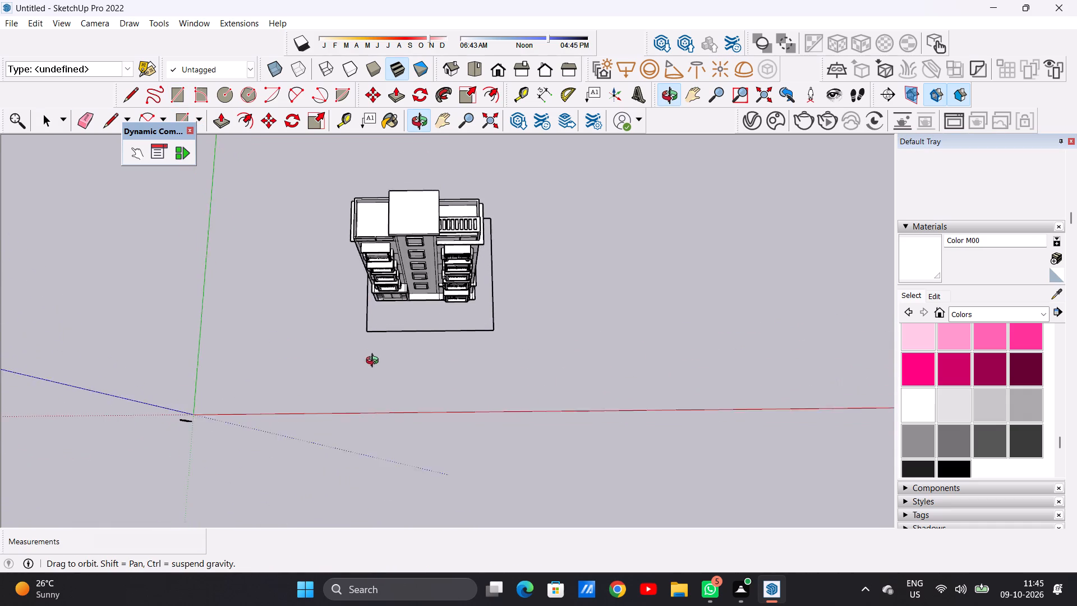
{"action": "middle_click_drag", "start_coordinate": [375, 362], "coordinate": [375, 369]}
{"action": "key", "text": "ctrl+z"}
Examine the building's position from the front, from above and from the side.
{"action": "scroll", "coordinate": [440, 336], "scroll_direction": "down", "scroll_amount": 5}
{"action": "middle_click_drag", "start_coordinate": [408, 384], "coordinate": [416, 310]}
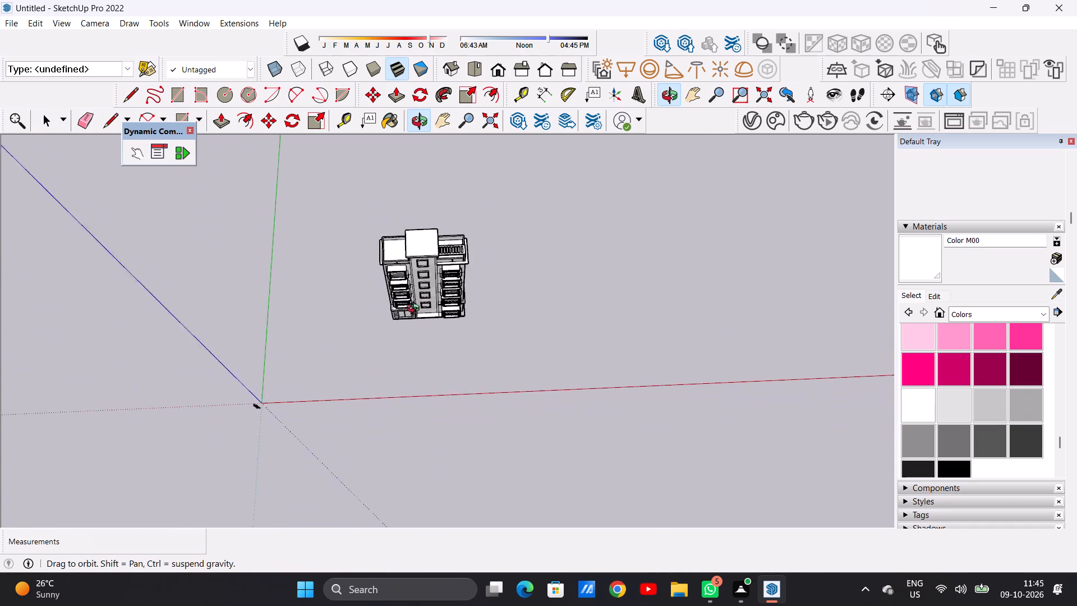
{"action": "middle_click_drag", "start_coordinate": [416, 310], "coordinate": [416, 268]}
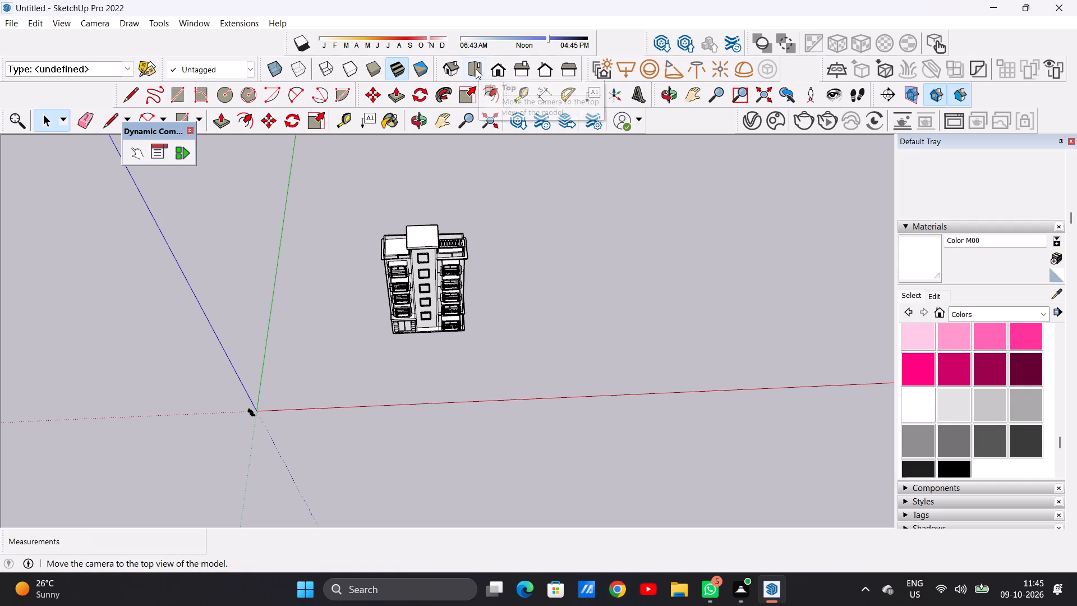
{"action": "left_click", "coordinate": [477, 70]}
{"action": "scroll", "coordinate": [526, 349], "scroll_direction": "up", "scroll_amount": 6}
{"action": "scroll", "coordinate": [526, 336], "scroll_direction": "down", "scroll_amount": 1}
{"action": "scroll", "coordinate": [524, 334], "scroll_direction": "up", "scroll_amount": 7}
{"action": "middle_click_drag", "start_coordinate": [448, 368], "coordinate": [457, 236]}
{"action": "scroll", "coordinate": [471, 357], "scroll_direction": "up", "scroll_amount": 5}
{"action": "scroll", "coordinate": [351, 382], "scroll_direction": "down", "scroll_amount": 14}
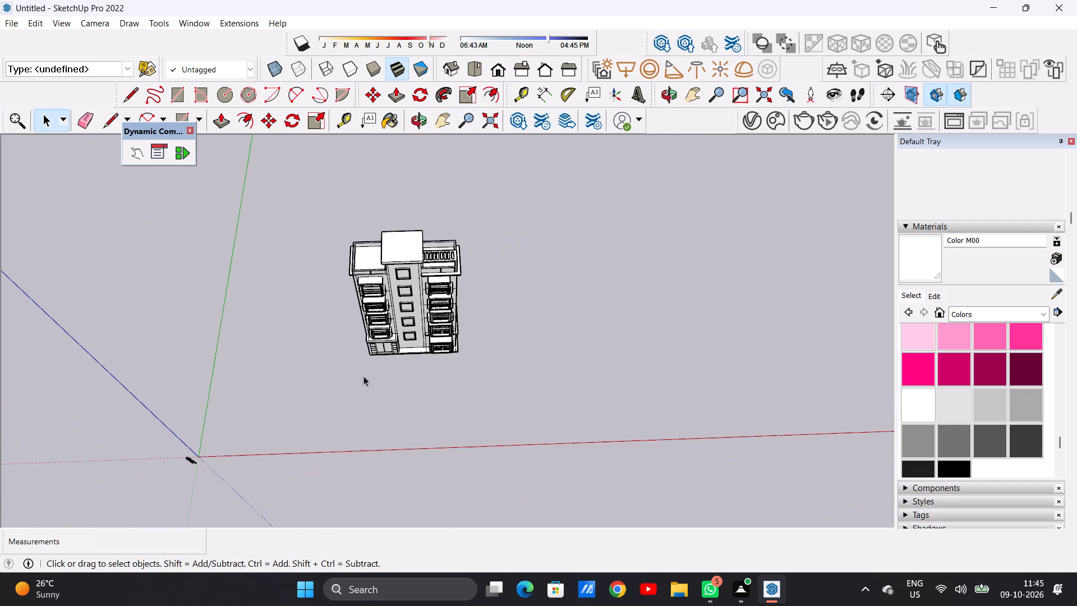
{"action": "middle_click_drag", "start_coordinate": [446, 364], "coordinate": [238, 351]}
{"action": "scroll", "coordinate": [587, 360], "scroll_direction": "up", "scroll_amount": 6}
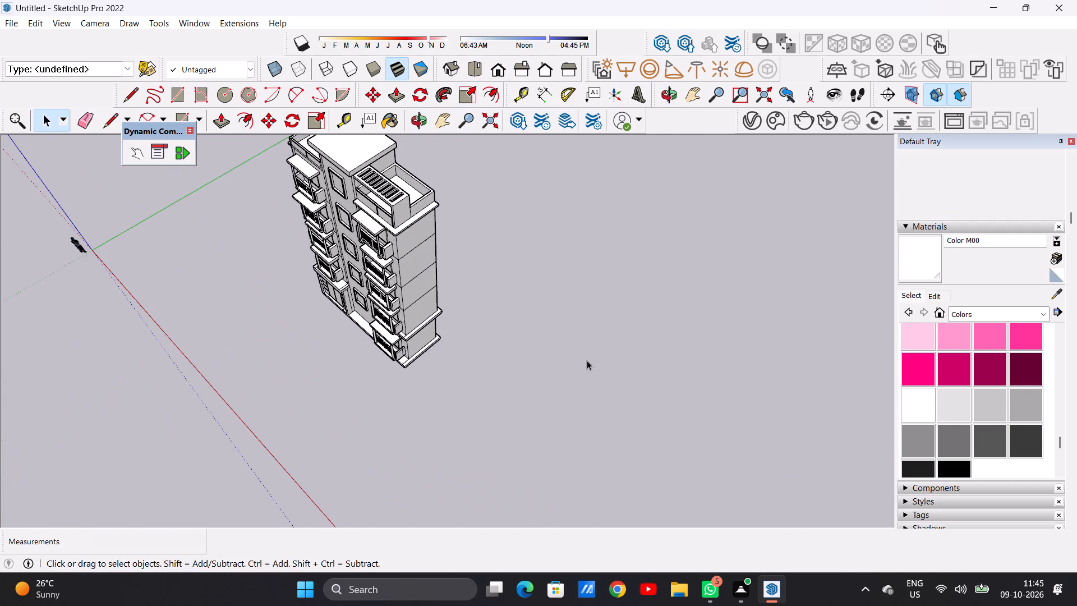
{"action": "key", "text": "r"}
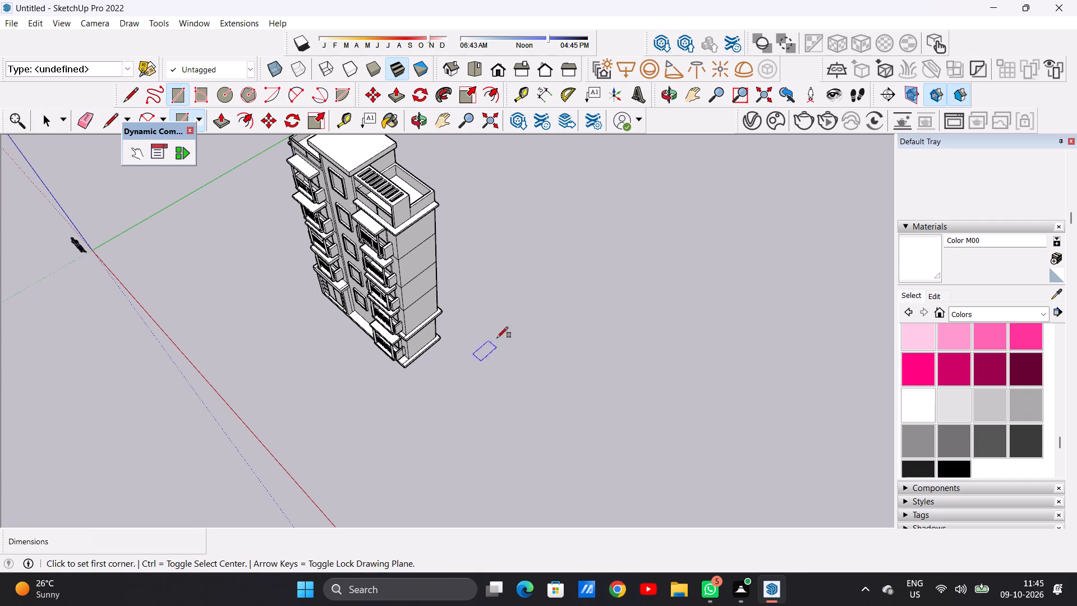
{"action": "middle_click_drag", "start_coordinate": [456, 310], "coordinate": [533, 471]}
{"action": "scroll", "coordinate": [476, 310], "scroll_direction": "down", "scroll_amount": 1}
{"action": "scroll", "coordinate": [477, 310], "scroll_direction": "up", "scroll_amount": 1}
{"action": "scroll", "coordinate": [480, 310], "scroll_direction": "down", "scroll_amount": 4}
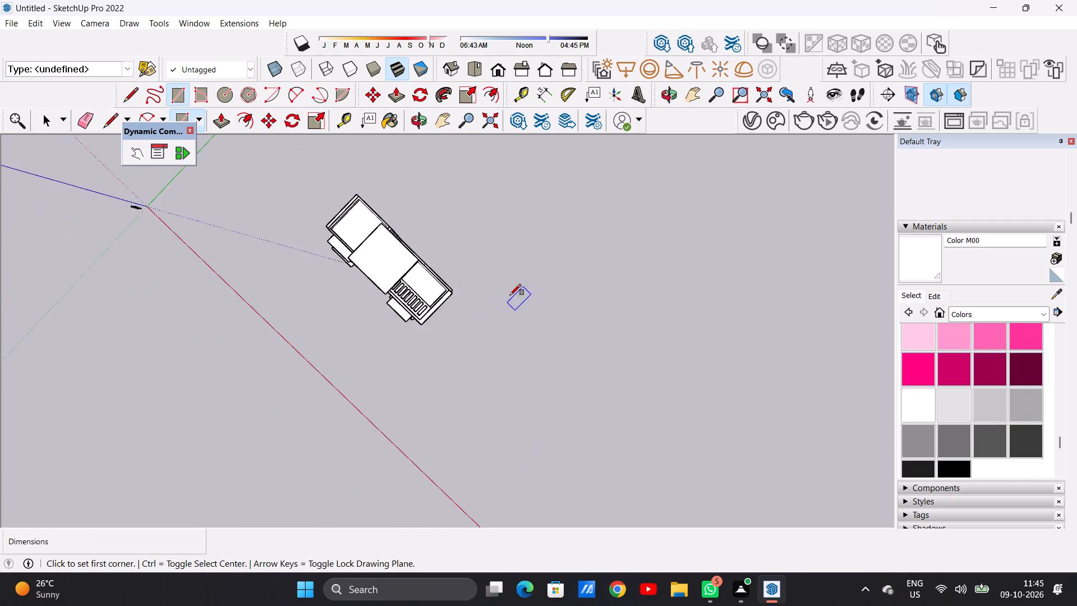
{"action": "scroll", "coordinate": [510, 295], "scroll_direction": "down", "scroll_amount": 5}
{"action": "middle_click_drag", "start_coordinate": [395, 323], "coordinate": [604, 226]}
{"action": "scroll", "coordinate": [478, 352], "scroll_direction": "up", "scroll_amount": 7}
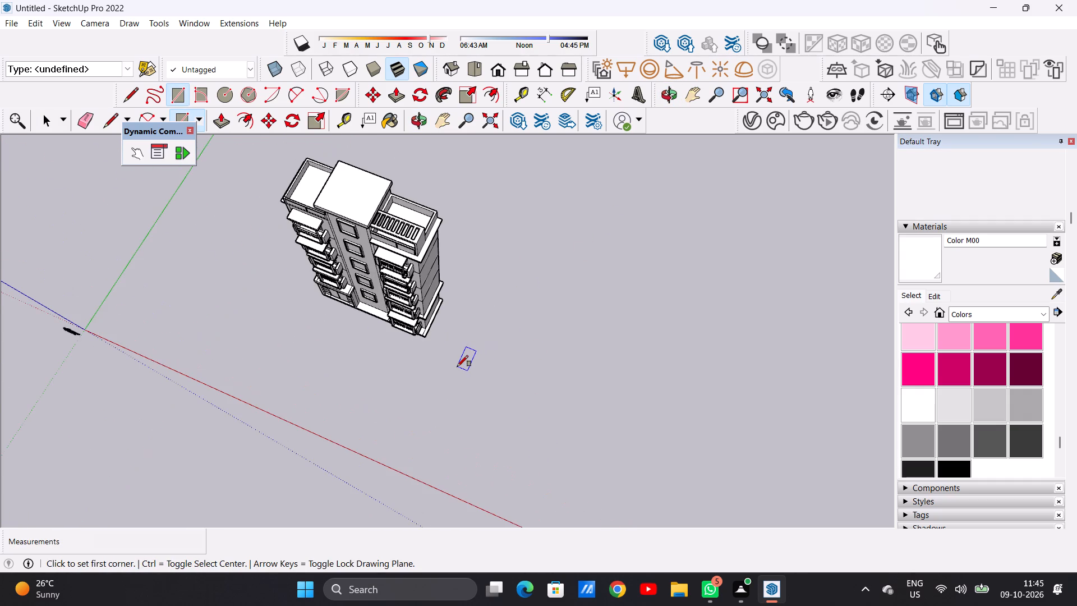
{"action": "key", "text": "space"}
Draw a rectangle about 62' 7" by 35' on the ground beneath the building, extending beyond its base.
{"action": "middle_click_drag", "start_coordinate": [294, 399], "coordinate": [397, 389]}
{"action": "scroll", "coordinate": [393, 405], "scroll_direction": "down", "scroll_amount": 7}
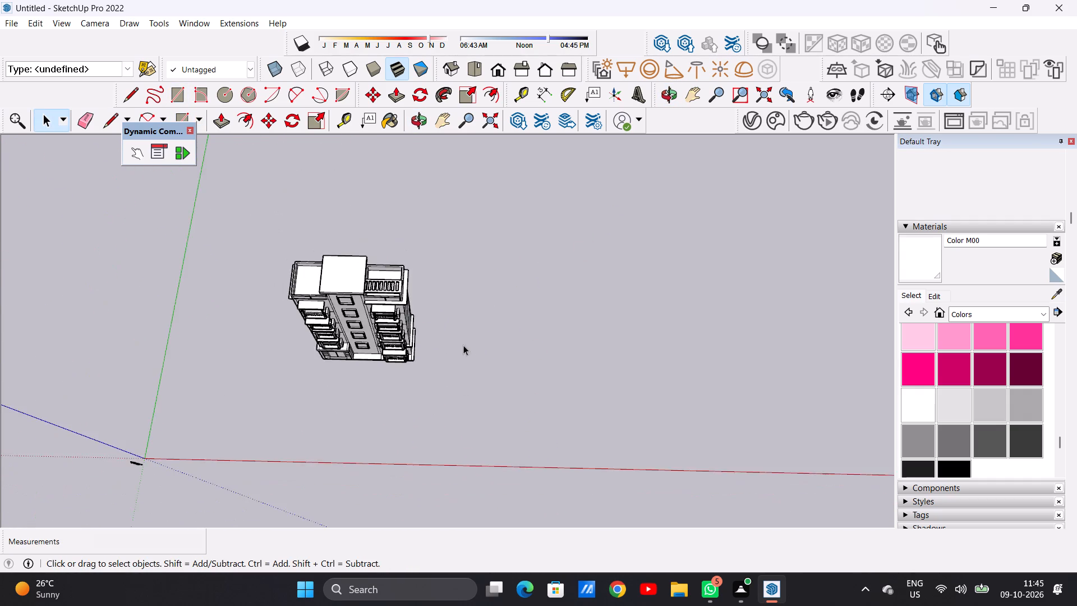
{"action": "scroll", "coordinate": [463, 345], "scroll_direction": "down", "scroll_amount": 6}
{"action": "middle_click_drag", "start_coordinate": [367, 324], "coordinate": [373, 432]}
{"action": "scroll", "coordinate": [378, 364], "scroll_direction": "up", "scroll_amount": 7}
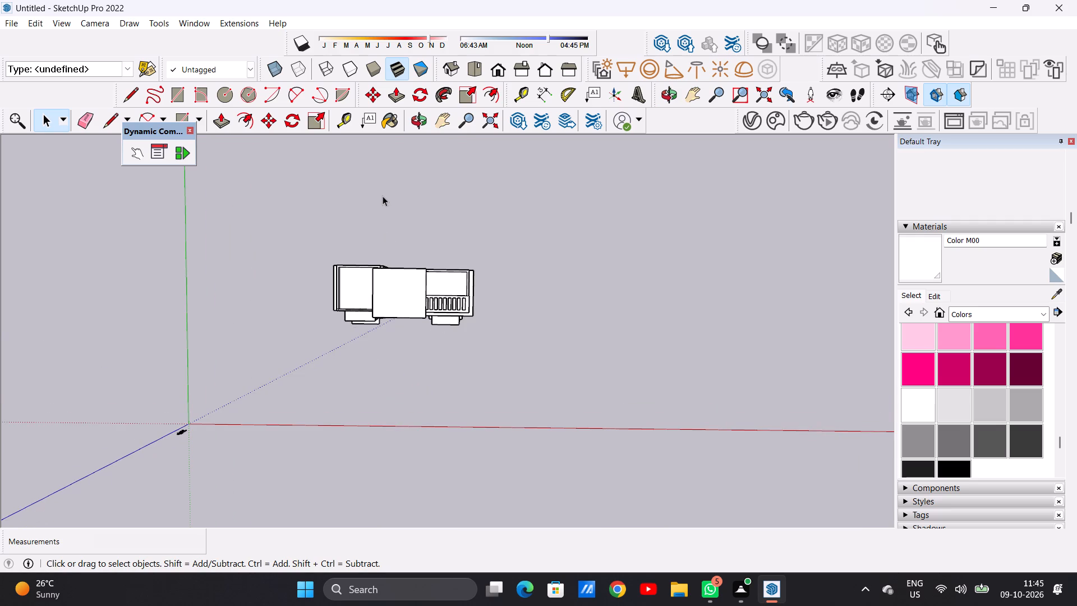
{"action": "middle_click", "coordinate": [389, 285]}
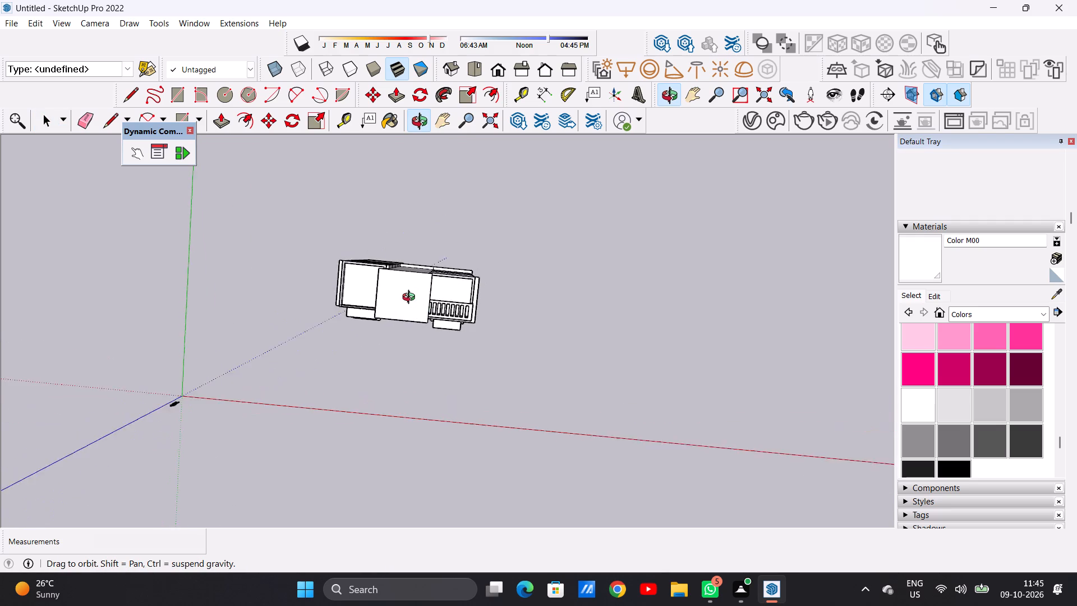
{"action": "left_click", "coordinate": [477, 74]}
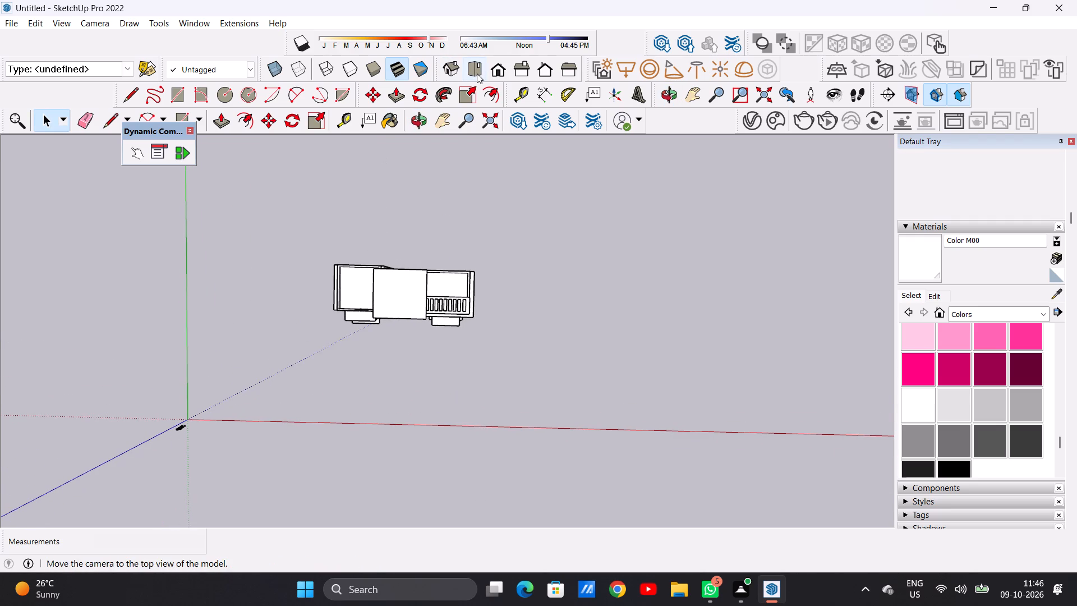
{"action": "scroll", "coordinate": [645, 212], "scroll_direction": "up", "scroll_amount": 12}
{"action": "middle_click_drag", "start_coordinate": [481, 226], "coordinate": [477, 292]}
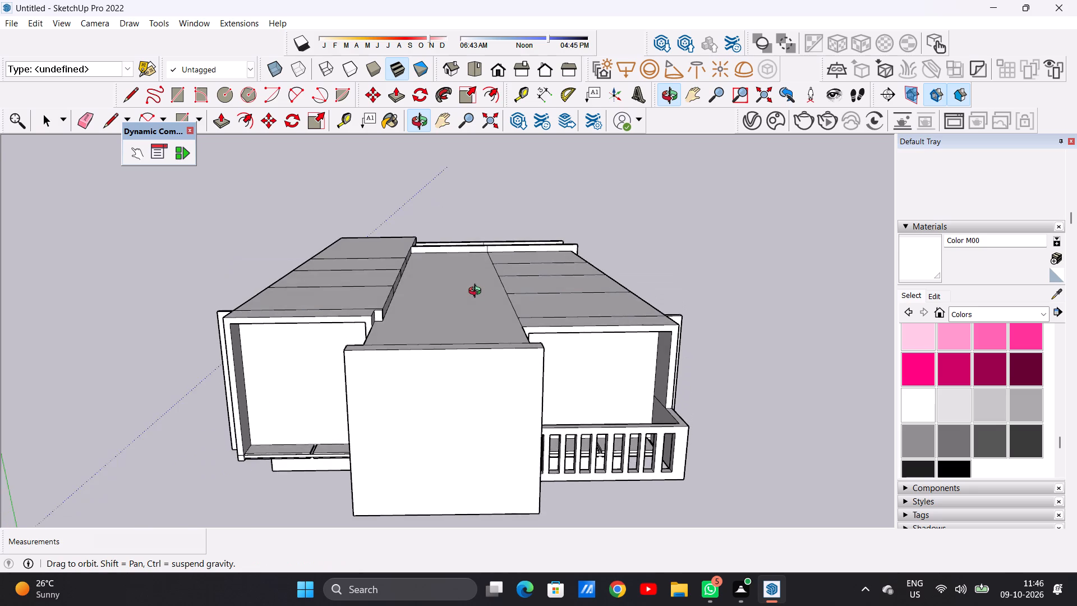
{"action": "middle_click_drag", "start_coordinate": [477, 292], "coordinate": [473, 263]}
{"action": "scroll", "coordinate": [450, 277], "scroll_direction": "down", "scroll_amount": 5}
{"action": "scroll", "coordinate": [439, 327], "scroll_direction": "up", "scroll_amount": 3}
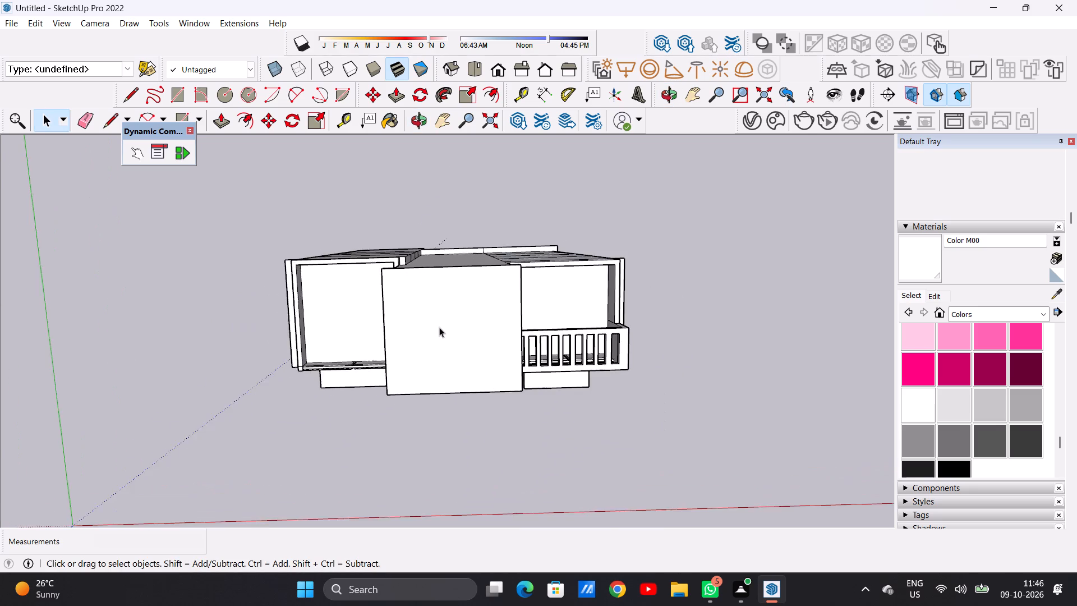
{"action": "scroll", "coordinate": [439, 327], "scroll_direction": "up", "scroll_amount": 2}
{"action": "key", "text": "r"}
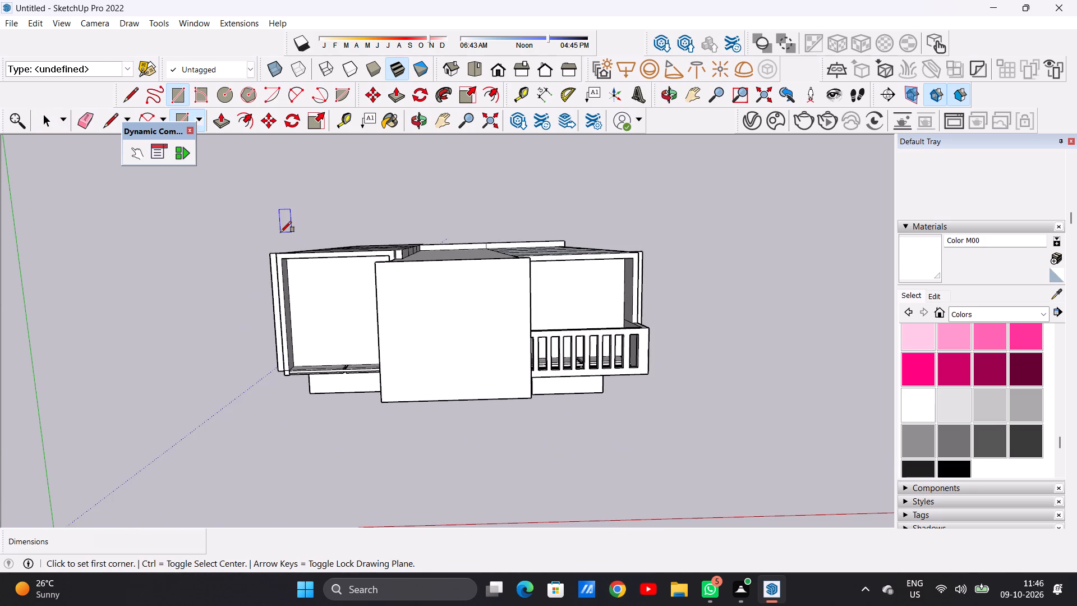
{"action": "left_click", "coordinate": [280, 232]}
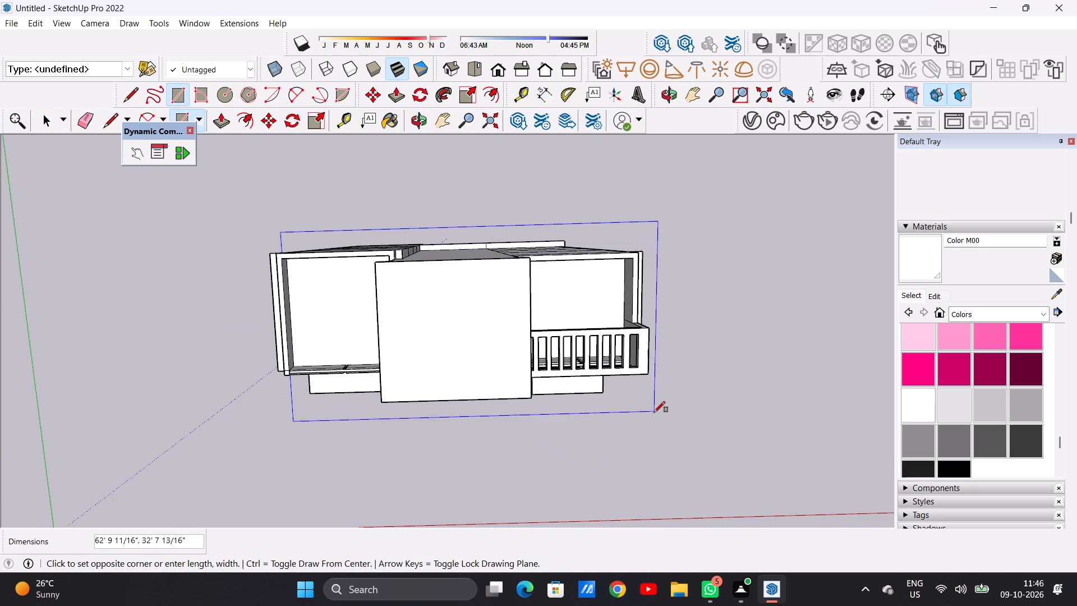
{"action": "left_click", "coordinate": [652, 425]}
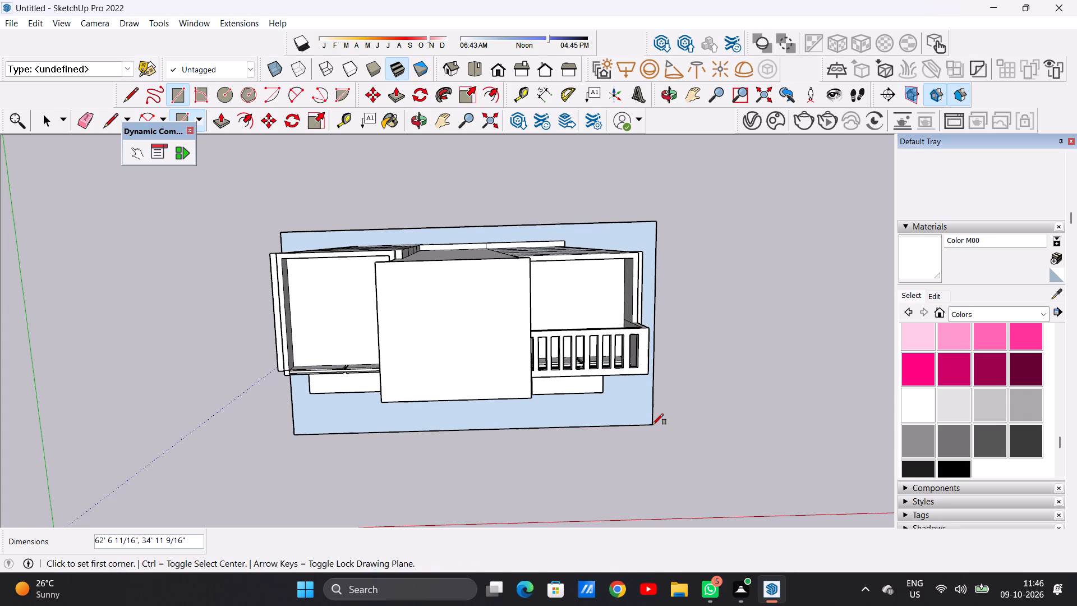
{"action": "key", "text": "space"}
Examine how the new ground rectangle sits around the building's base from the front and above.
{"action": "middle_click_drag", "start_coordinate": [512, 438], "coordinate": [466, 304]}
{"action": "scroll", "coordinate": [474, 282], "scroll_direction": "down", "scroll_amount": 4}
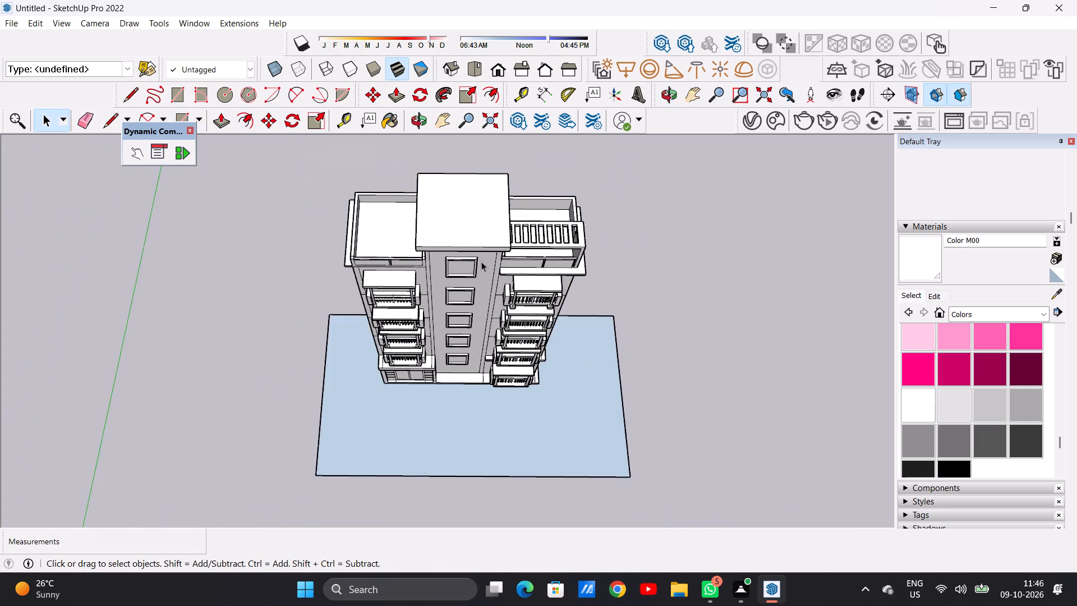
{"action": "scroll", "coordinate": [481, 261], "scroll_direction": "down", "scroll_amount": 4}
{"action": "middle_click_drag", "start_coordinate": [496, 383], "coordinate": [497, 245]}
{"action": "scroll", "coordinate": [537, 409], "scroll_direction": "up", "scroll_amount": 1}
{"action": "scroll", "coordinate": [537, 412], "scroll_direction": "down", "scroll_amount": 1}
{"action": "scroll", "coordinate": [536, 414], "scroll_direction": "up", "scroll_amount": 5}
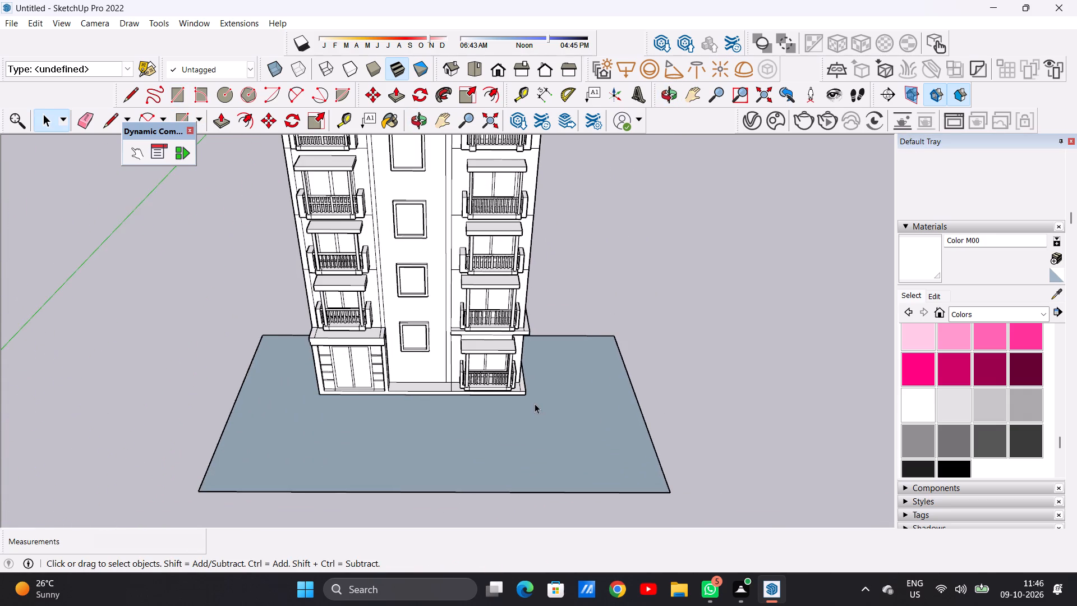
{"action": "middle_click_drag", "start_coordinate": [535, 406], "coordinate": [534, 457]}
{"action": "scroll", "coordinate": [568, 371], "scroll_direction": "down", "scroll_amount": 14}
{"action": "scroll", "coordinate": [578, 391], "scroll_direction": "up", "scroll_amount": 10}
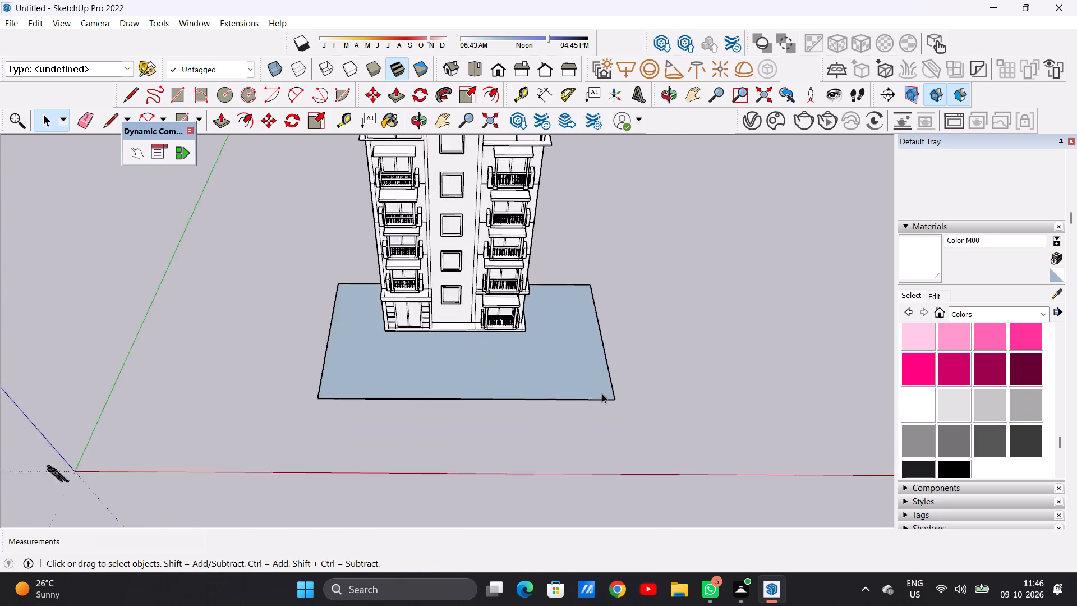
{"action": "scroll", "coordinate": [602, 393], "scroll_direction": "up", "scroll_amount": 4}
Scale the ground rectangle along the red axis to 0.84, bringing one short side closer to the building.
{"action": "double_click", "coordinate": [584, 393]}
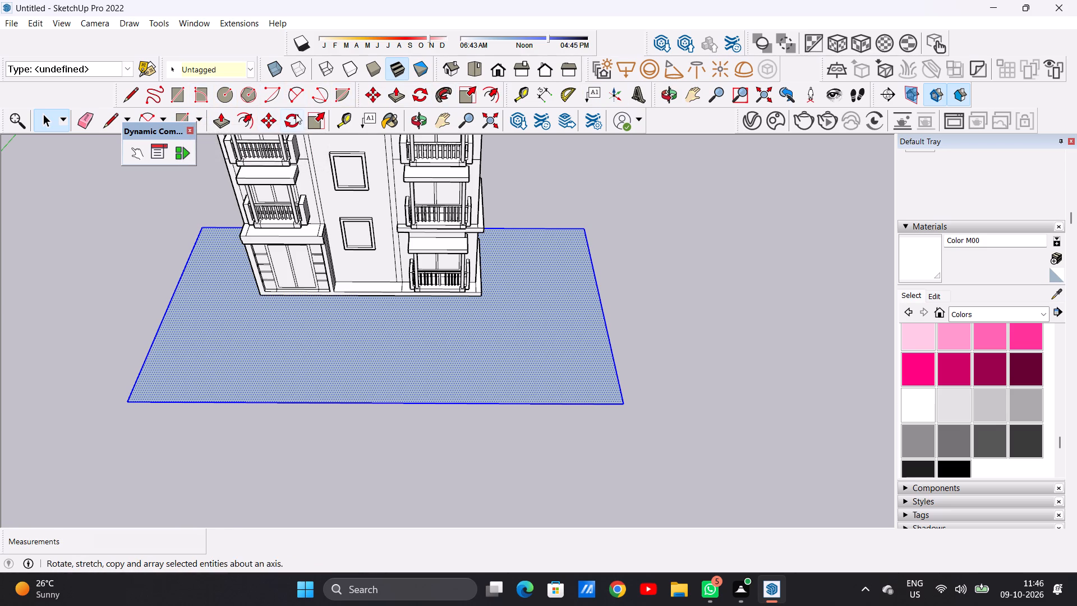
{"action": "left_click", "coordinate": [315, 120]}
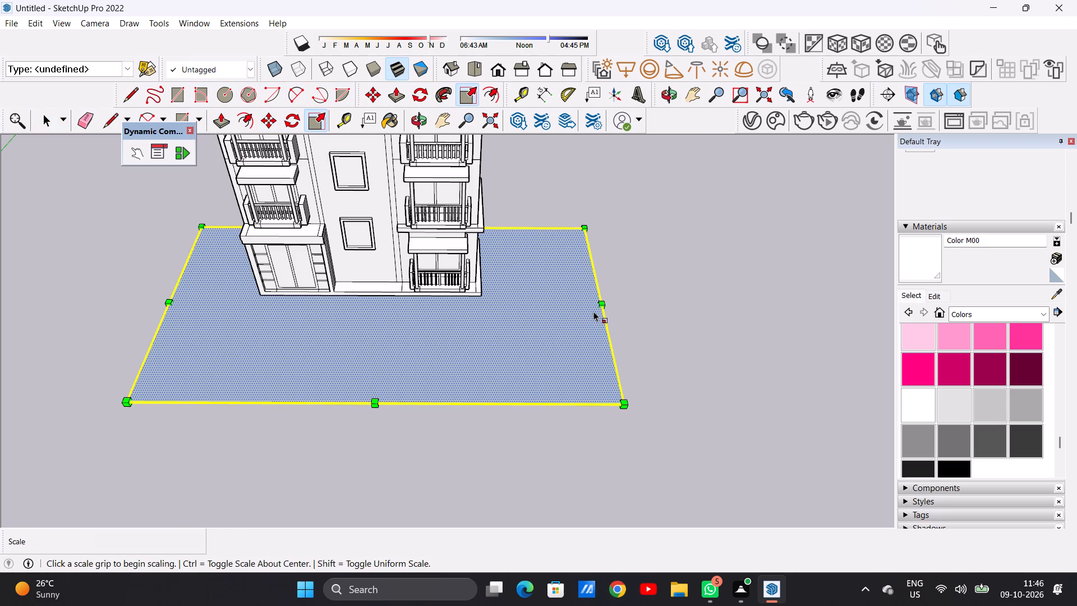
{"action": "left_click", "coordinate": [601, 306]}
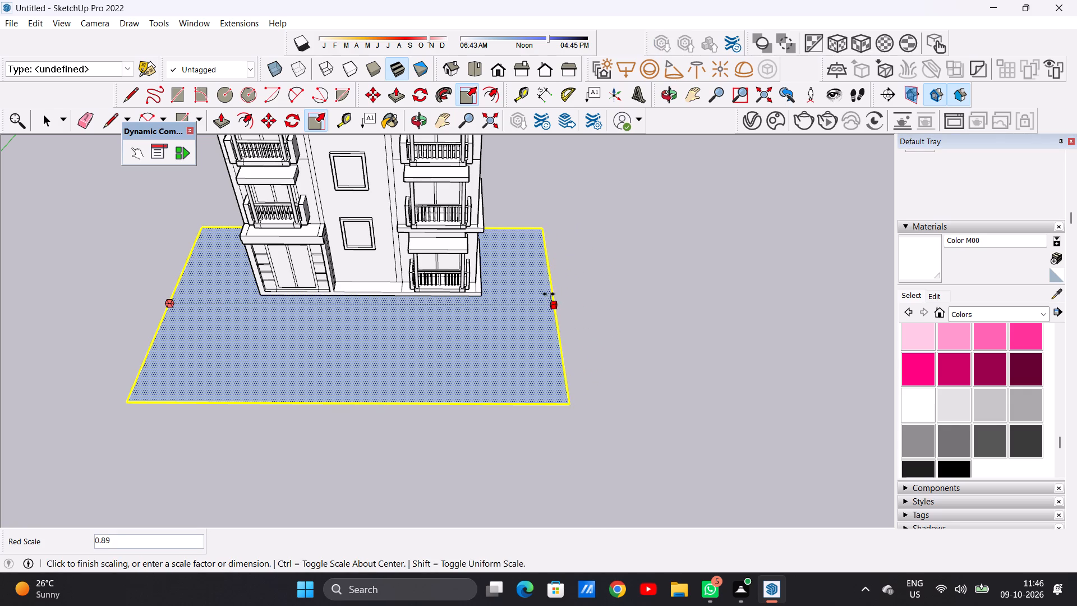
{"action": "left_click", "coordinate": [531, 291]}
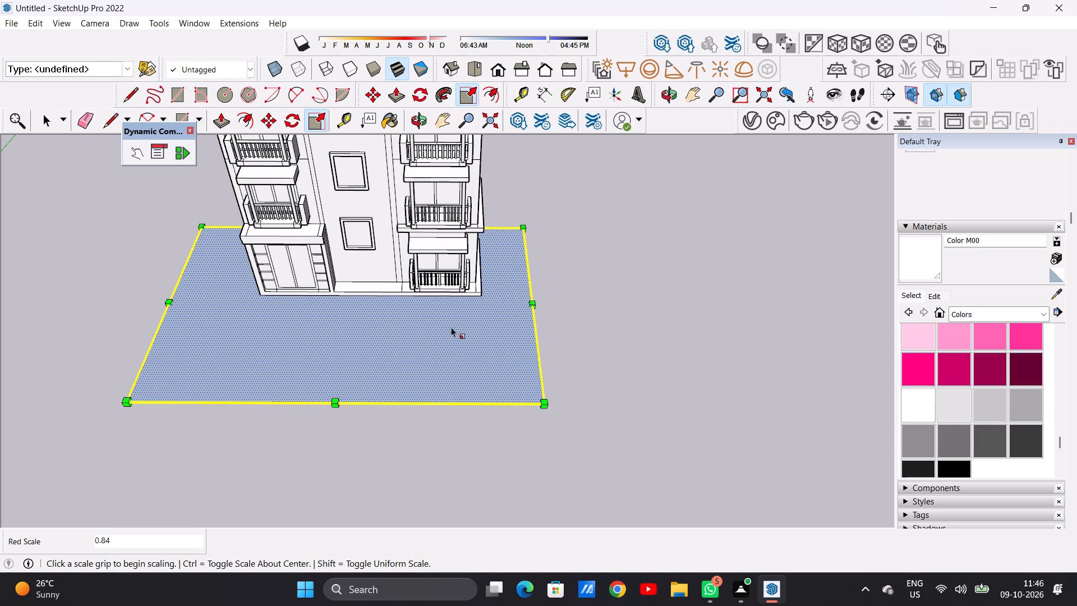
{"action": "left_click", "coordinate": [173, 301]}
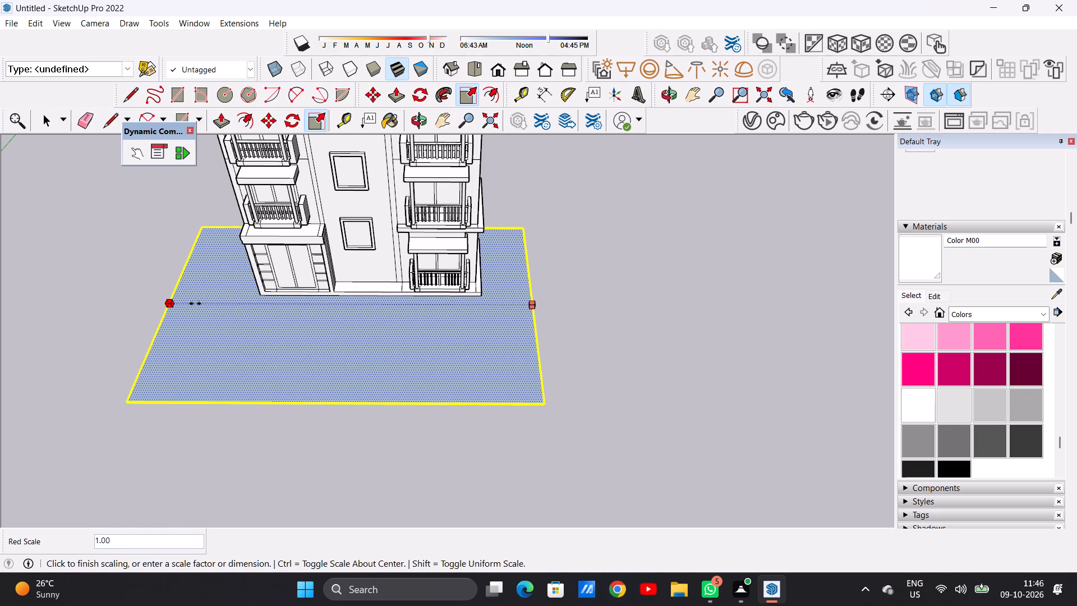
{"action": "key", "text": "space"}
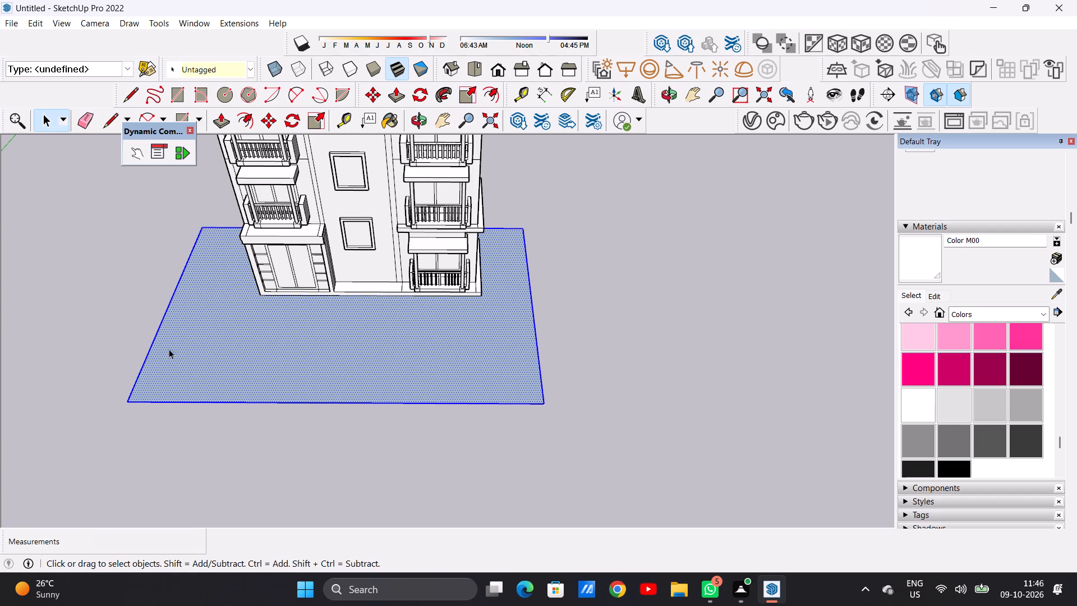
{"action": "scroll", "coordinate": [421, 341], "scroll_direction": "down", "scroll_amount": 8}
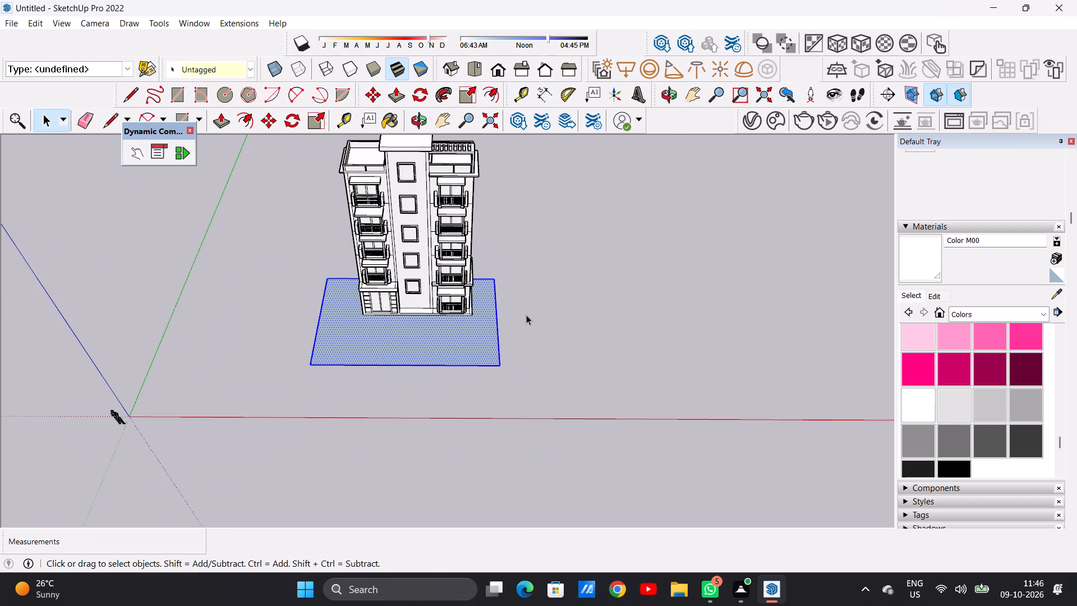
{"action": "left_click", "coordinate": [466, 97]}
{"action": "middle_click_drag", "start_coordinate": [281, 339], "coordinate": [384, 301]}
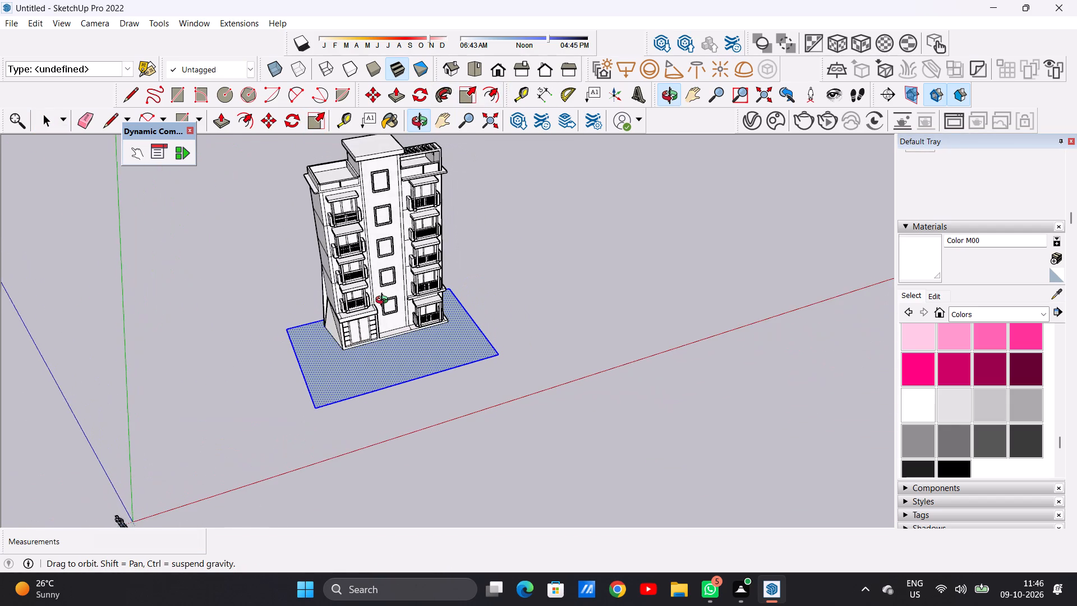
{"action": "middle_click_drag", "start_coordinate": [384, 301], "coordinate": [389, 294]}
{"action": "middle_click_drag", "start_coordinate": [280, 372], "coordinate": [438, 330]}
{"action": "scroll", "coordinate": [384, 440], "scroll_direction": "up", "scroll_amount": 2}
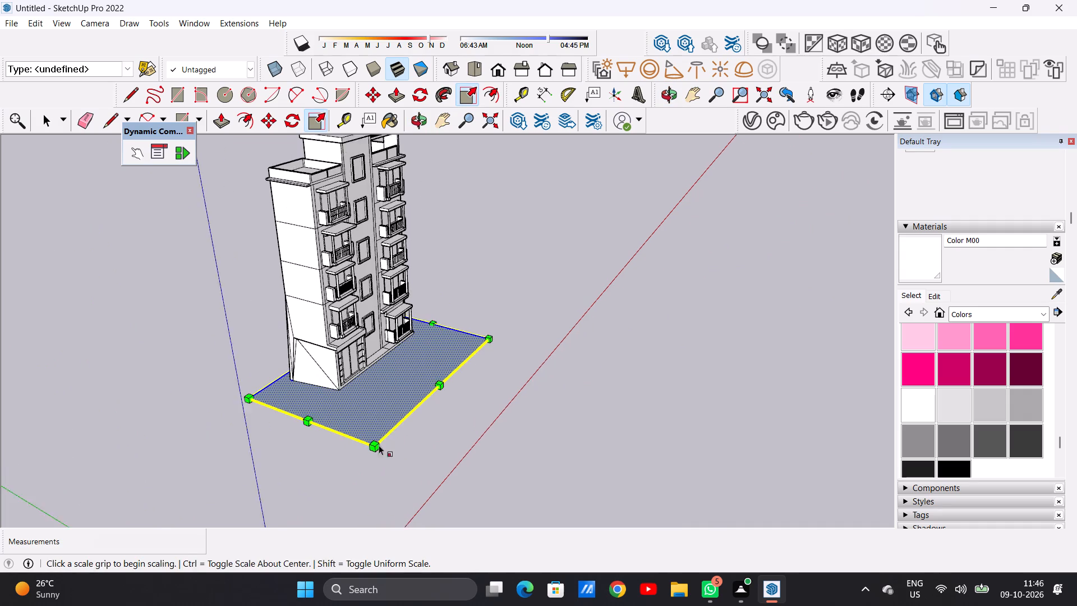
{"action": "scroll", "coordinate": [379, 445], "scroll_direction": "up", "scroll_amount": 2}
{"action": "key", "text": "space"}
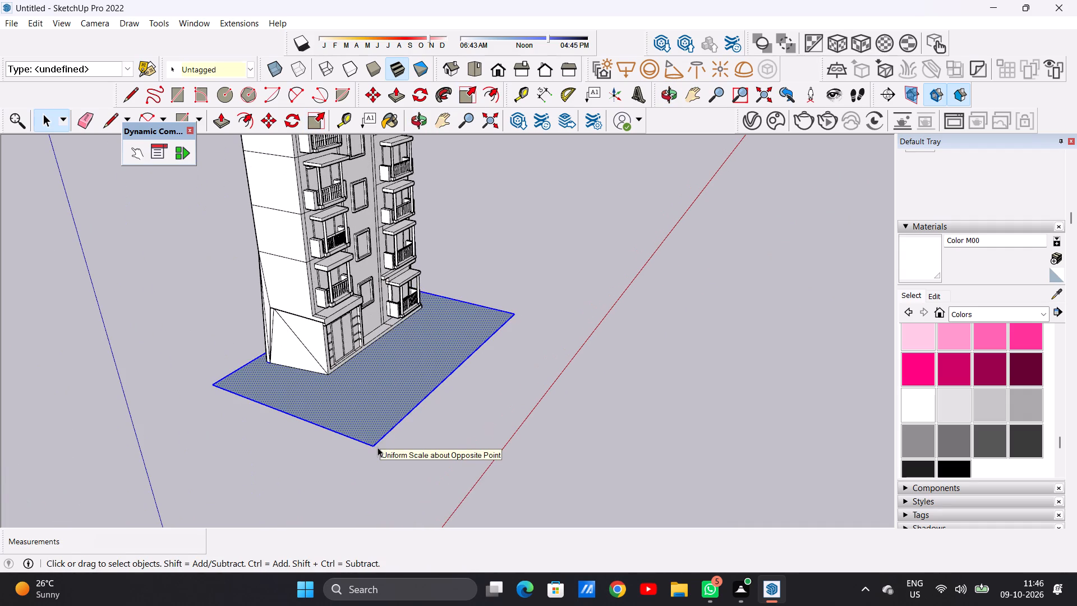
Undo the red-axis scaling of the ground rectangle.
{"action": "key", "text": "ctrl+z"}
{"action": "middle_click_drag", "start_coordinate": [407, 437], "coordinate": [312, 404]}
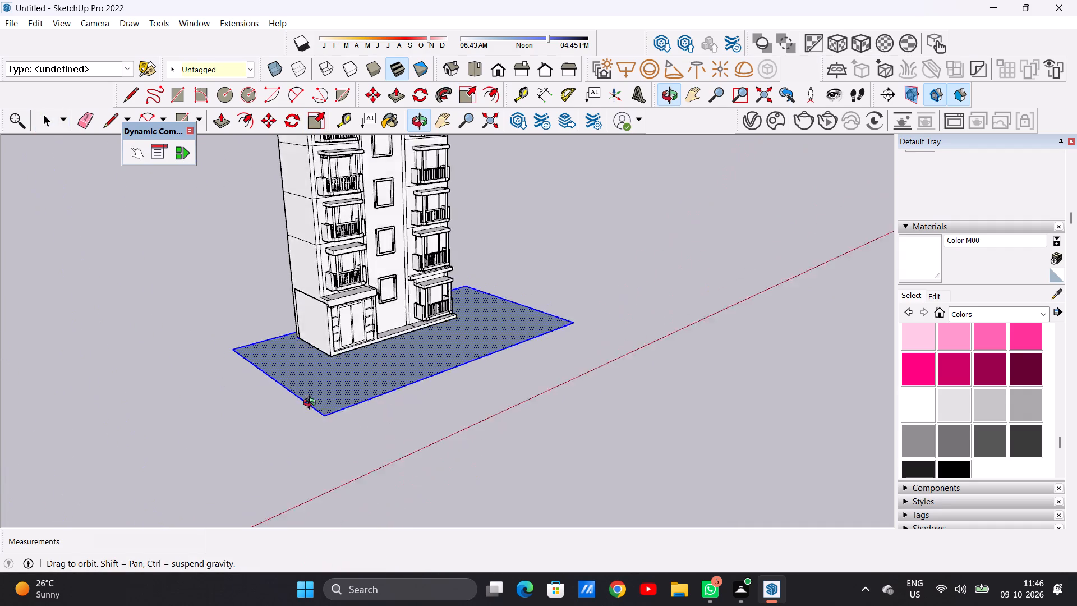
Undo the large ground rectangle drawn beneath the building.
{"action": "middle_click_drag", "start_coordinate": [312, 404], "coordinate": [214, 303]}
{"action": "middle_click_drag", "start_coordinate": [498, 490], "coordinate": [379, 385]}
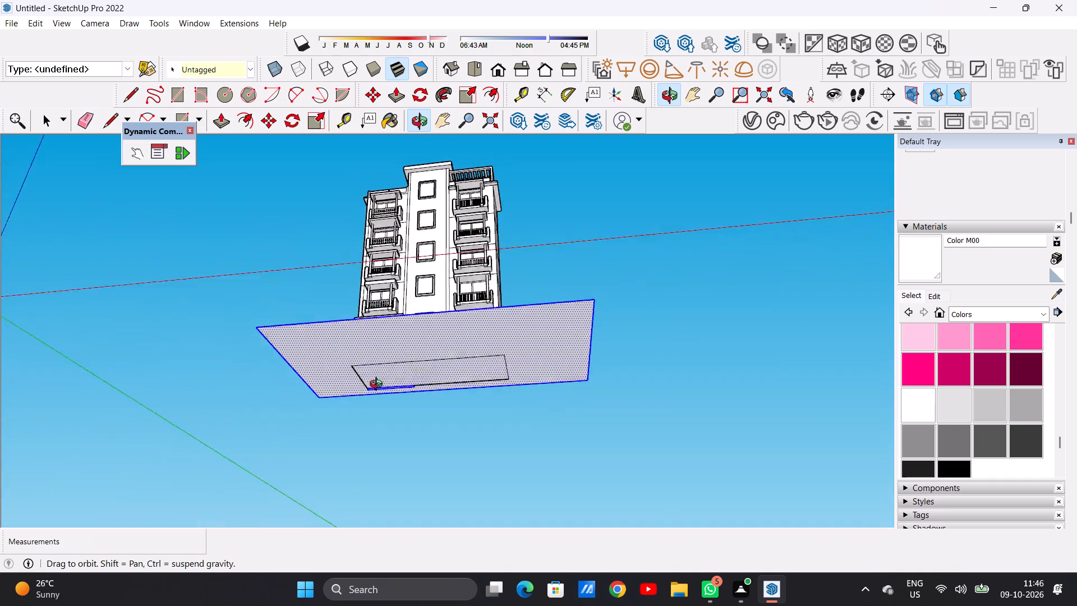
{"action": "middle_click_drag", "start_coordinate": [379, 385], "coordinate": [407, 562]}
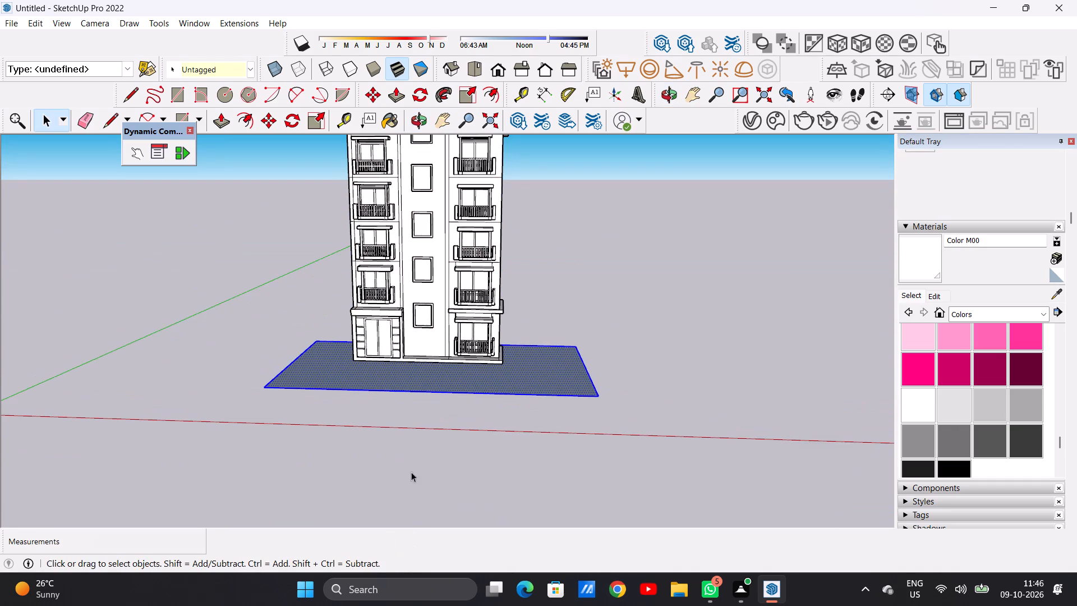
{"action": "middle_click_drag", "start_coordinate": [449, 397], "coordinate": [452, 457]}
{"action": "scroll", "coordinate": [466, 432], "scroll_direction": "up", "scroll_amount": 1}
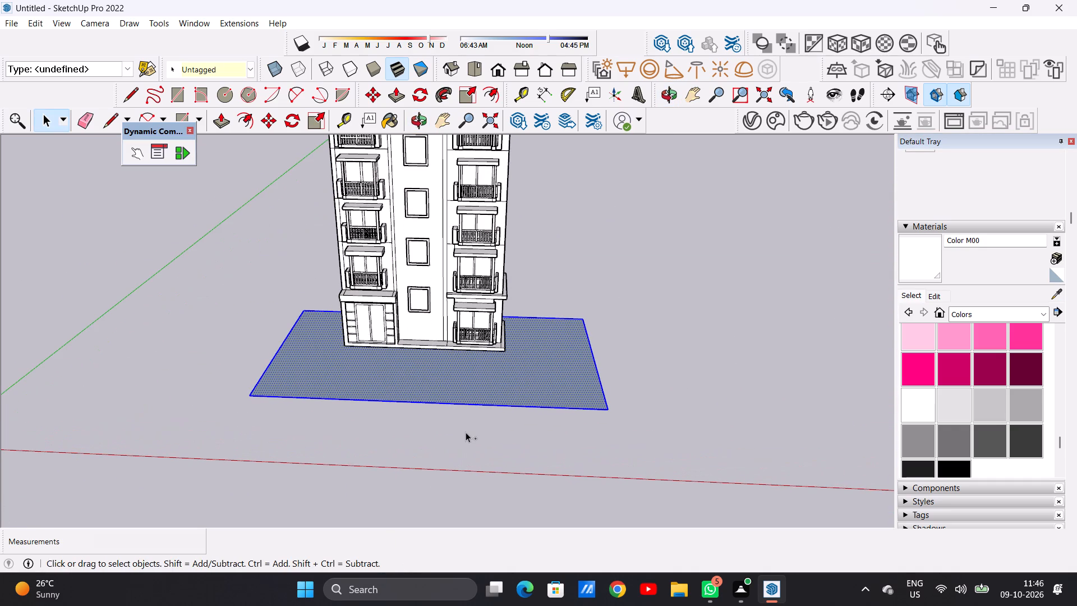
{"action": "key", "text": "ctrl+z"}
Draw a ground rectangle about 12' 3" by 4' 7" outward from the plinth's short side beside the ground-floor balcony.
{"action": "scroll", "coordinate": [478, 338], "scroll_direction": "down", "scroll_amount": 6}
{"action": "middle_click_drag", "start_coordinate": [475, 388], "coordinate": [484, 256]}
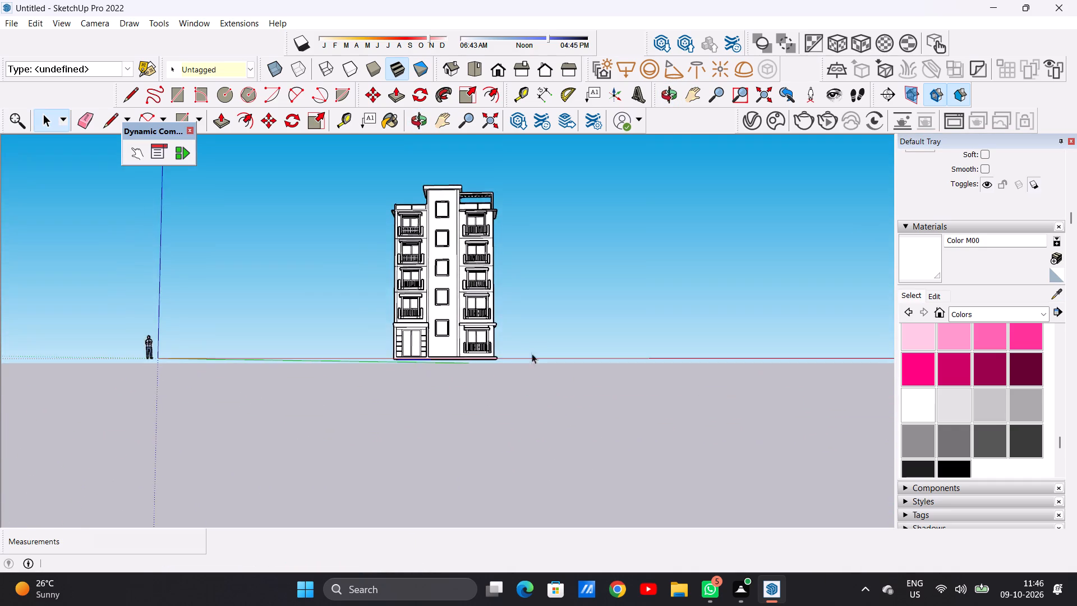
{"action": "scroll", "coordinate": [529, 361], "scroll_direction": "up", "scroll_amount": 6}
{"action": "middle_click_drag", "start_coordinate": [471, 336], "coordinate": [502, 557]}
{"action": "scroll", "coordinate": [444, 438], "scroll_direction": "up", "scroll_amount": 6}
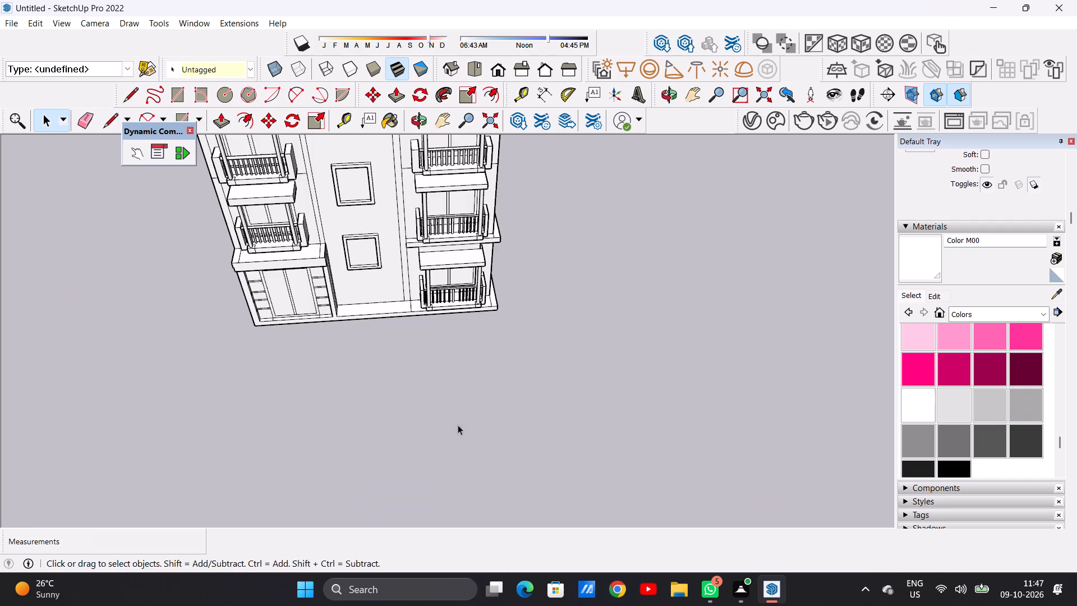
{"action": "middle_click_drag", "start_coordinate": [530, 415], "coordinate": [249, 356]}
{"action": "scroll", "coordinate": [602, 423], "scroll_direction": "up", "scroll_amount": 3}
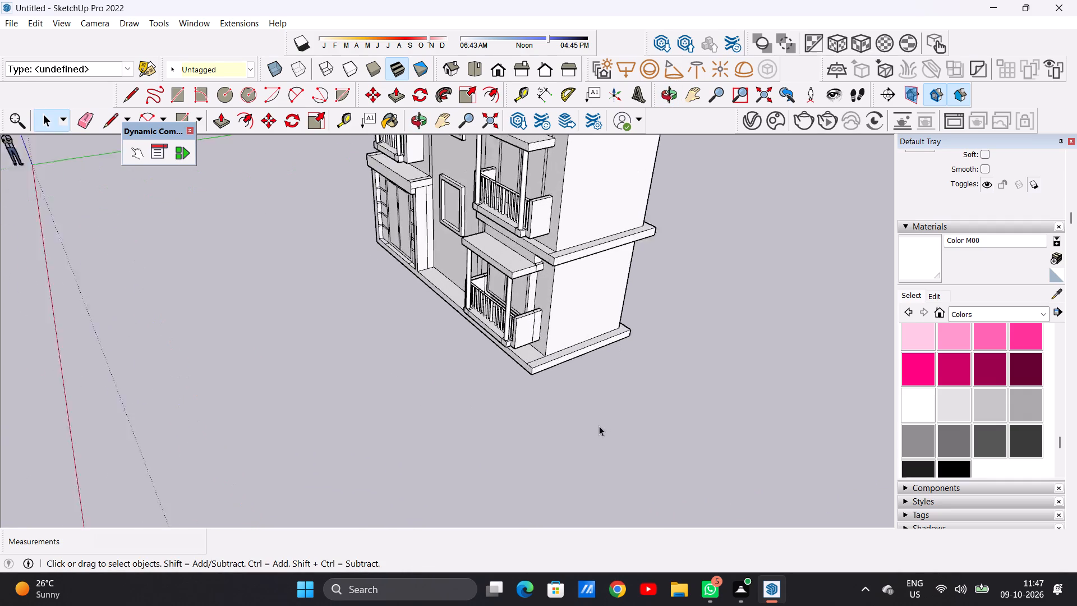
{"action": "scroll", "coordinate": [599, 426], "scroll_direction": "up", "scroll_amount": 3}
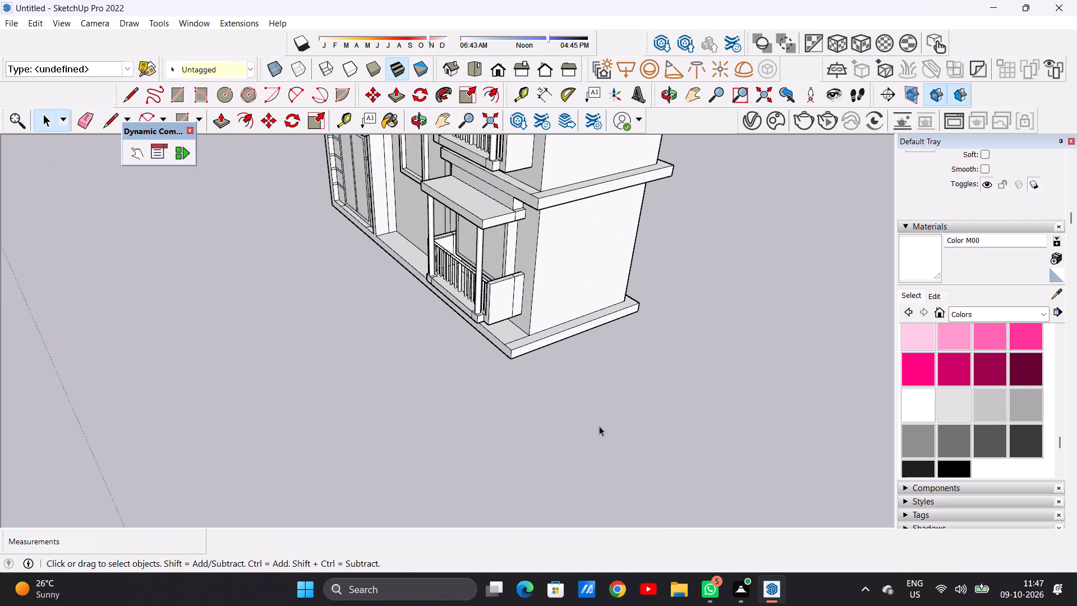
{"action": "scroll", "coordinate": [558, 397], "scroll_direction": "down", "scroll_amount": 2}
{"action": "scroll", "coordinate": [558, 396], "scroll_direction": "up", "scroll_amount": 2}
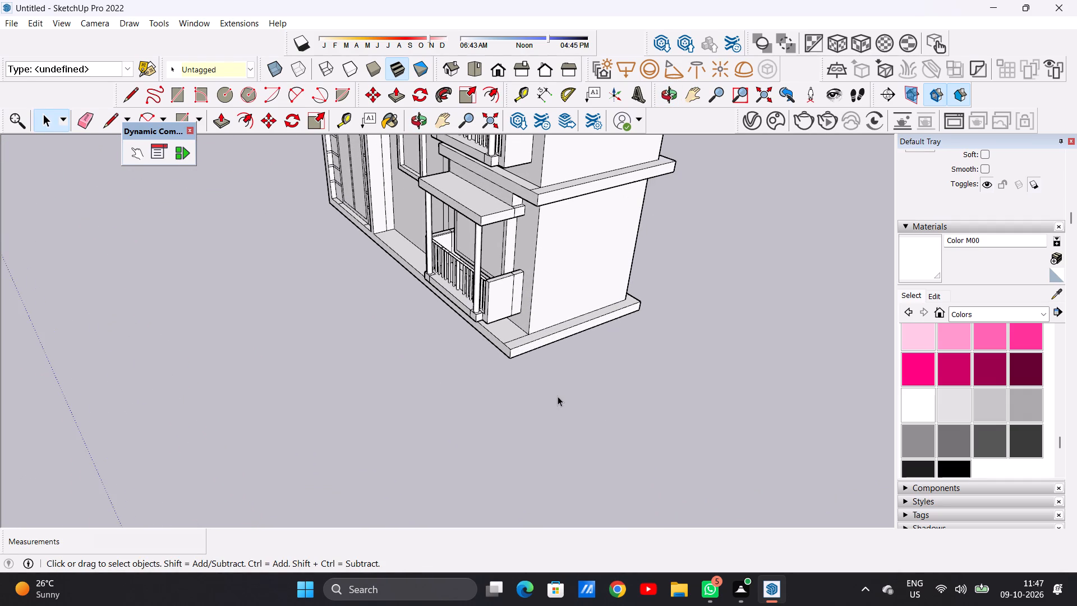
{"action": "key", "text": "r"}
{"action": "scroll", "coordinate": [606, 326], "scroll_direction": "up", "scroll_amount": 5}
{"action": "left_click", "coordinate": [661, 299]}
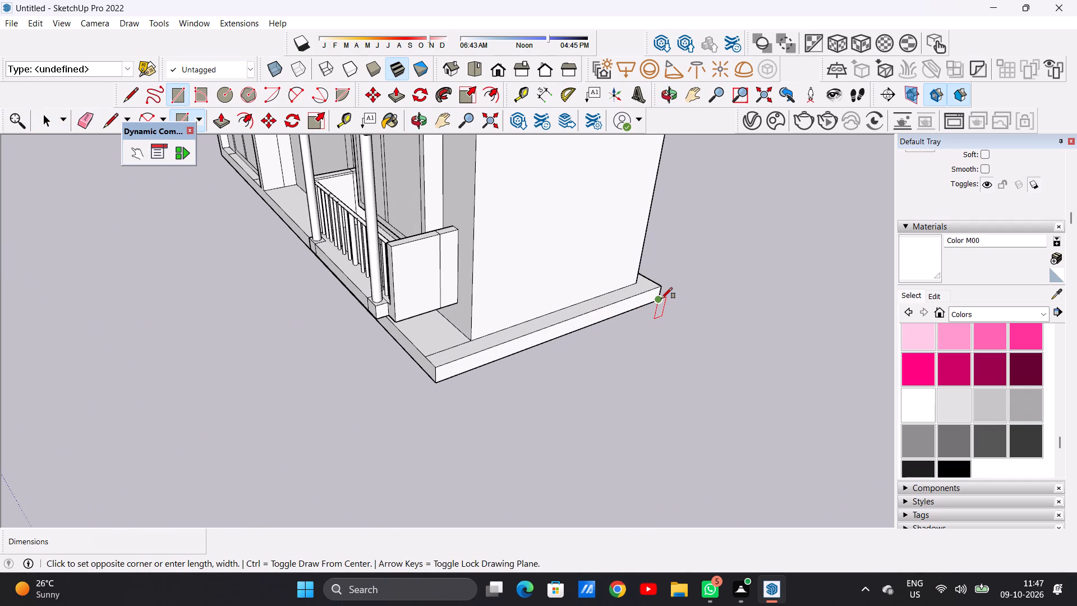
{"action": "left_click", "coordinate": [436, 386]}
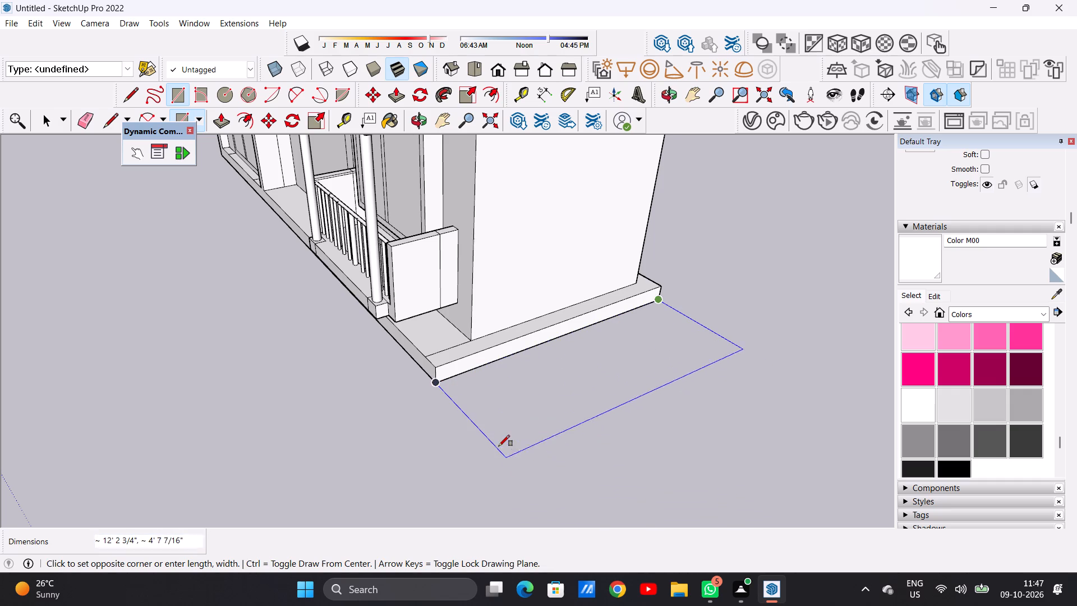
{"action": "left_click", "coordinate": [507, 454]}
{"action": "key", "text": "space"}
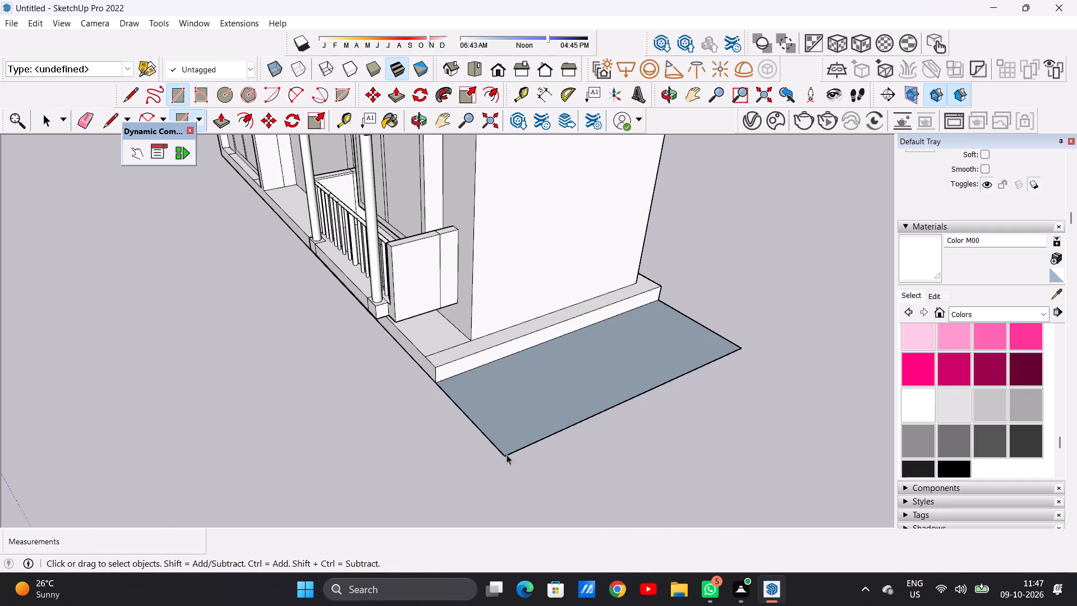
Draw a ground rectangle about 37' 1" by 7' 4" along the front base, from the side strip's outer corner past the entrance corner.
{"action": "scroll", "coordinate": [562, 385], "scroll_direction": "down", "scroll_amount": 14}
{"action": "middle_click_drag", "start_coordinate": [367, 384], "coordinate": [623, 332]}
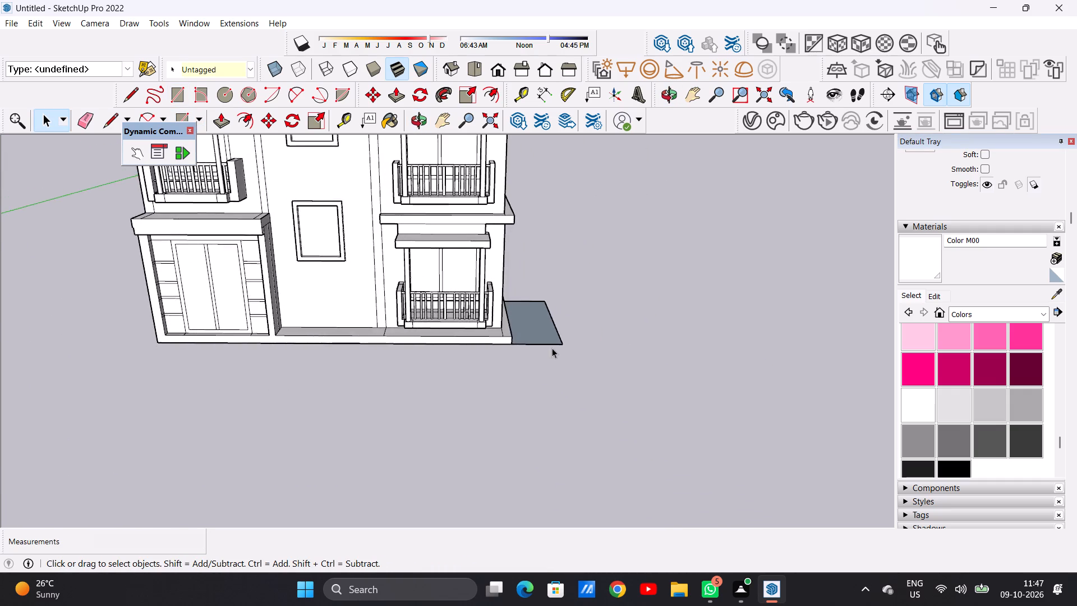
{"action": "scroll", "coordinate": [553, 348], "scroll_direction": "down", "scroll_amount": 4}
{"action": "middle_click_drag", "start_coordinate": [501, 383], "coordinate": [524, 245]}
{"action": "scroll", "coordinate": [522, 341], "scroll_direction": "up", "scroll_amount": 8}
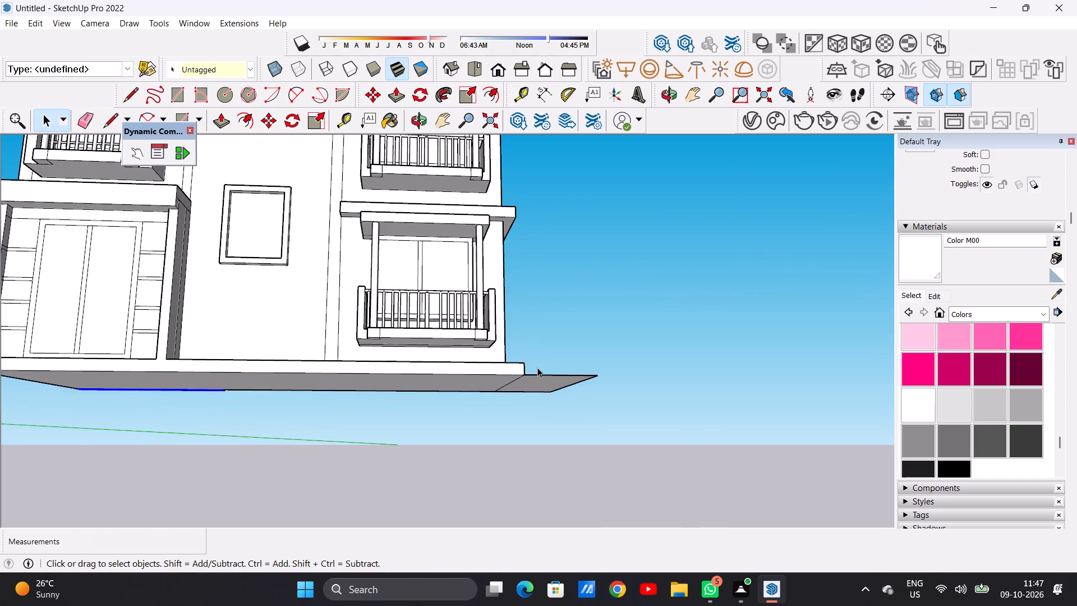
{"action": "middle_click_drag", "start_coordinate": [539, 362], "coordinate": [531, 439]}
{"action": "scroll", "coordinate": [558, 374], "scroll_direction": "down", "scroll_amount": 10}
{"action": "middle_click_drag", "start_coordinate": [533, 387], "coordinate": [497, 448]}
{"action": "scroll", "coordinate": [529, 384], "scroll_direction": "up", "scroll_amount": 11}
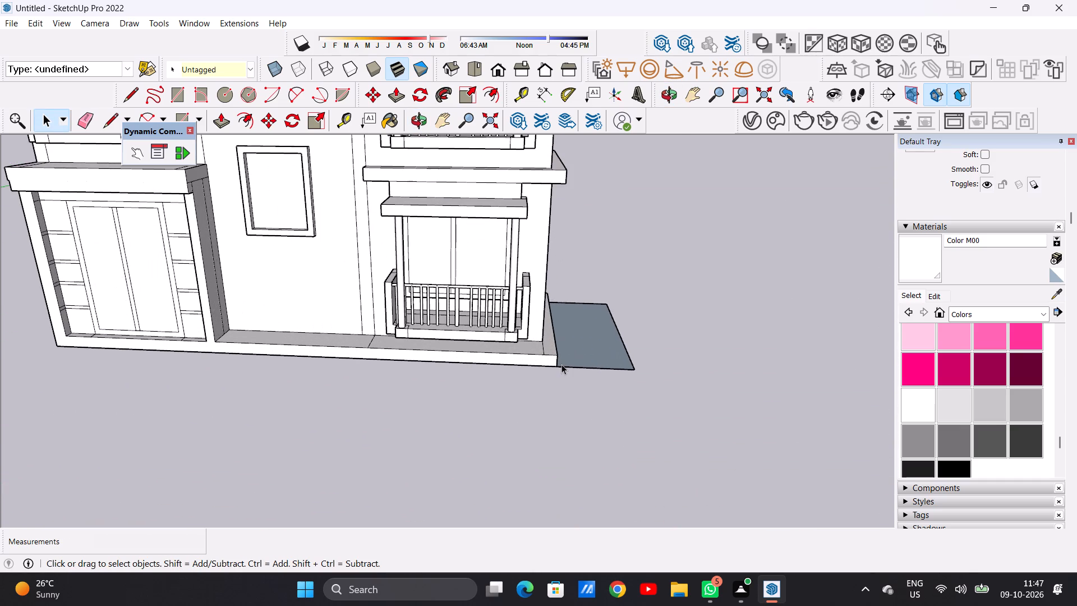
{"action": "key", "text": "r"}
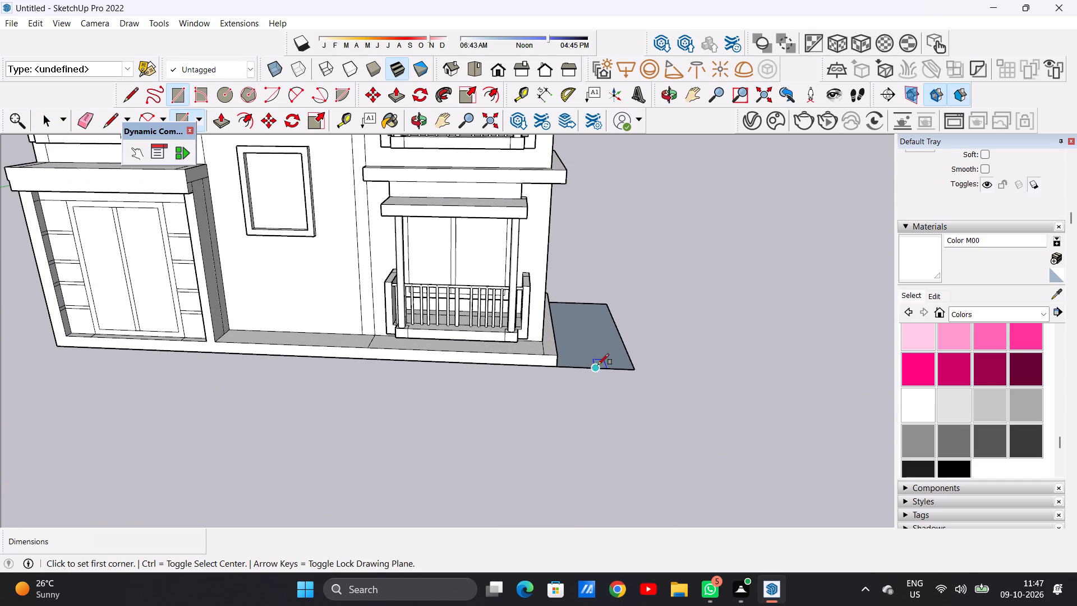
{"action": "left_click", "coordinate": [630, 371]}
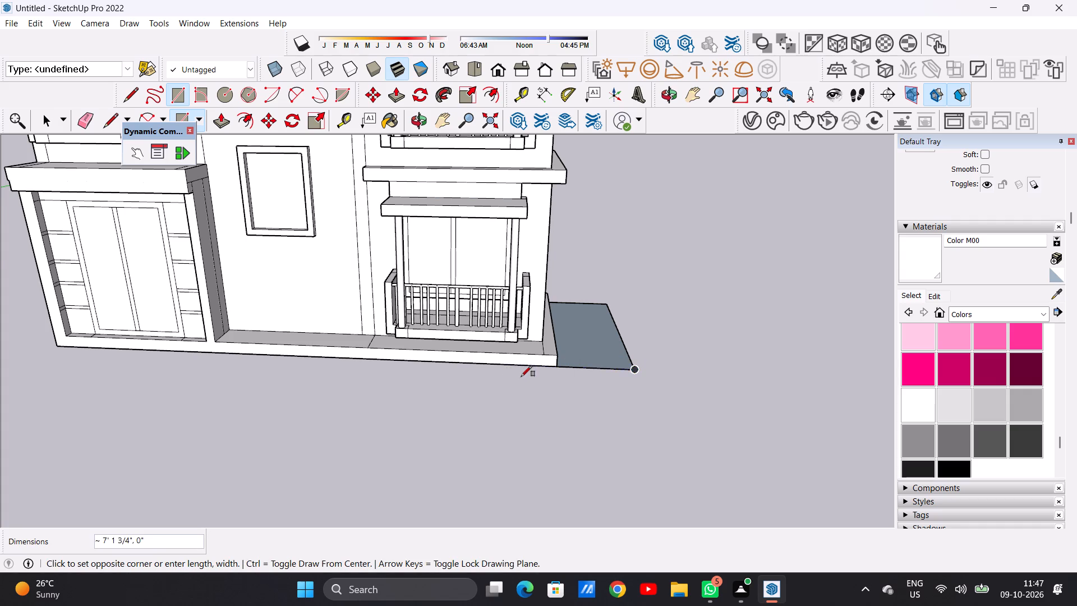
{"action": "scroll", "coordinate": [528, 380], "scroll_direction": "down", "scroll_amount": 8}
{"action": "scroll", "coordinate": [230, 356], "scroll_direction": "up", "scroll_amount": 10}
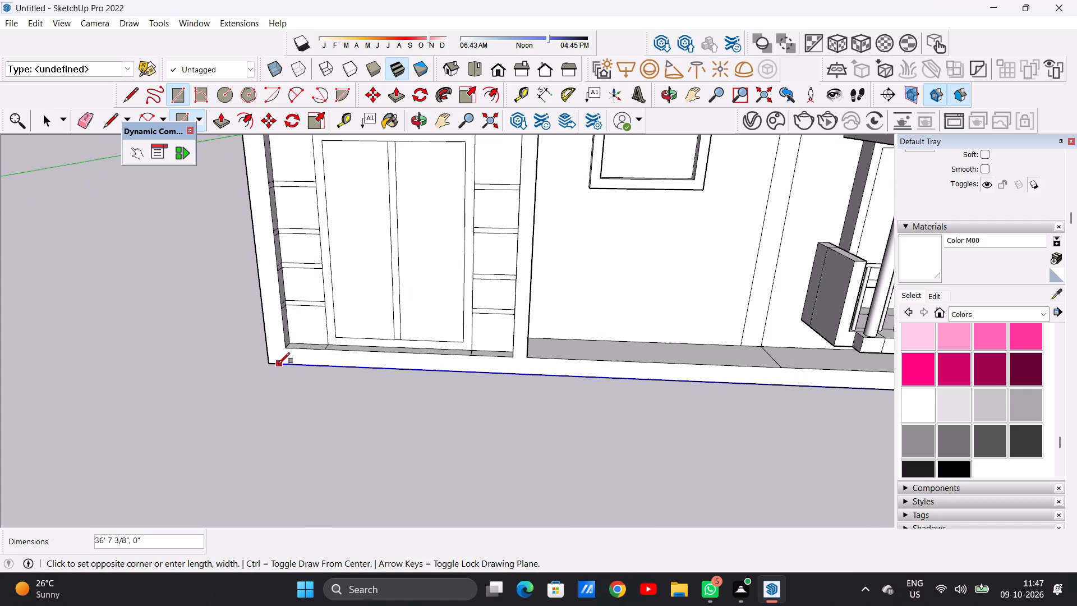
{"action": "left_click", "coordinate": [208, 349]}
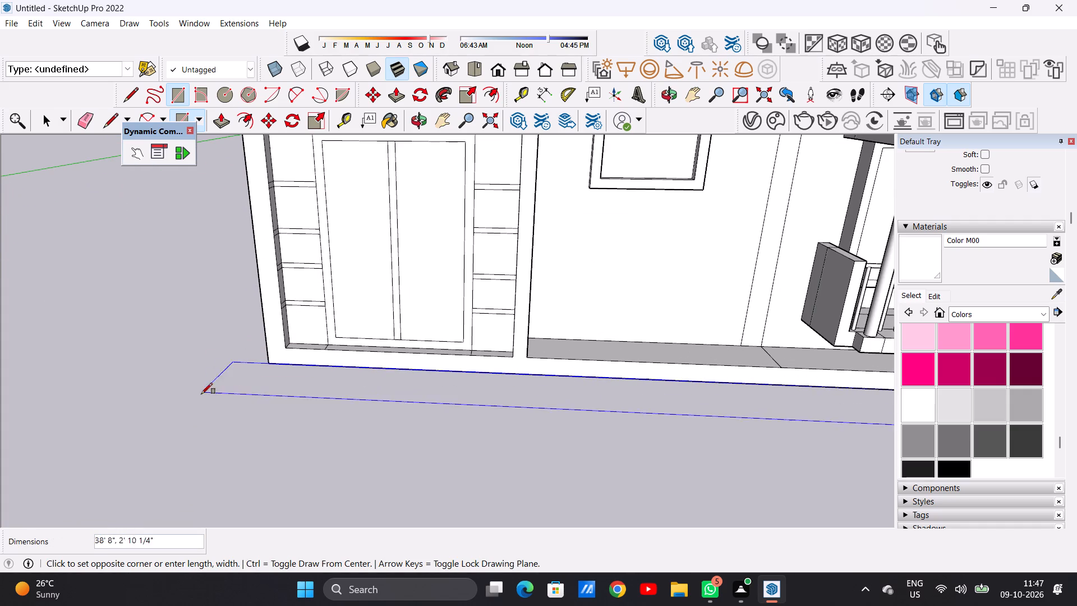
{"action": "scroll", "coordinate": [192, 448], "scroll_direction": "down", "scroll_amount": 5}
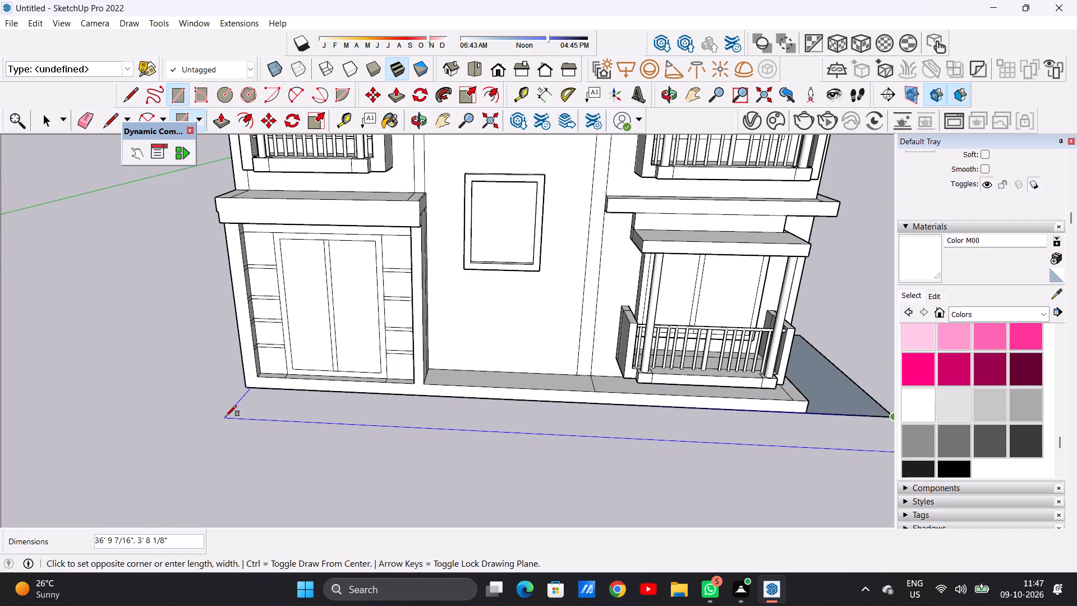
{"action": "left_click", "coordinate": [246, 387]}
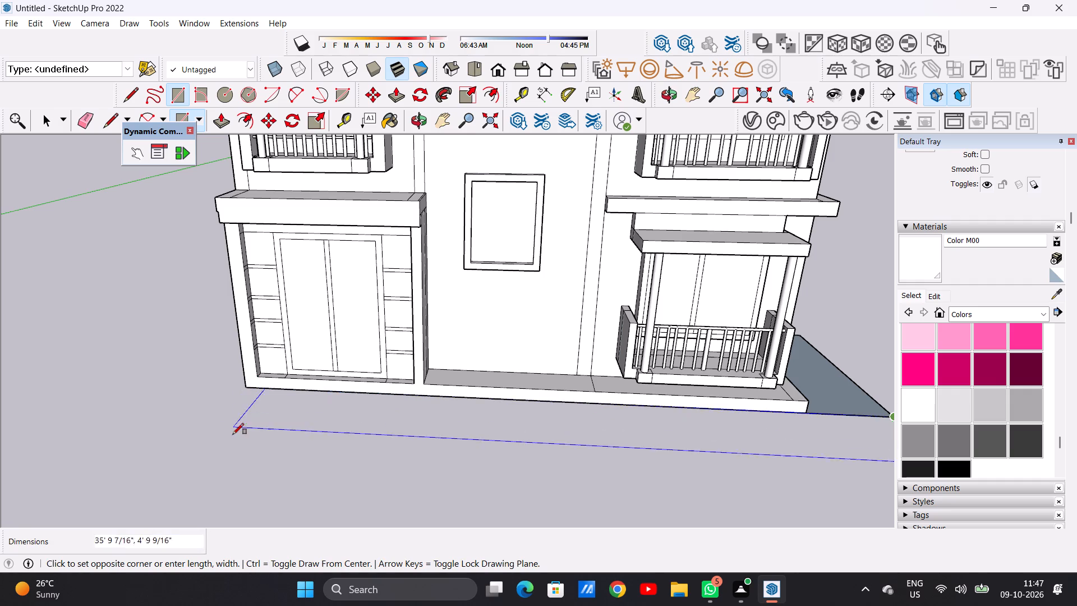
{"action": "scroll", "coordinate": [231, 436], "scroll_direction": "down", "scroll_amount": 8}
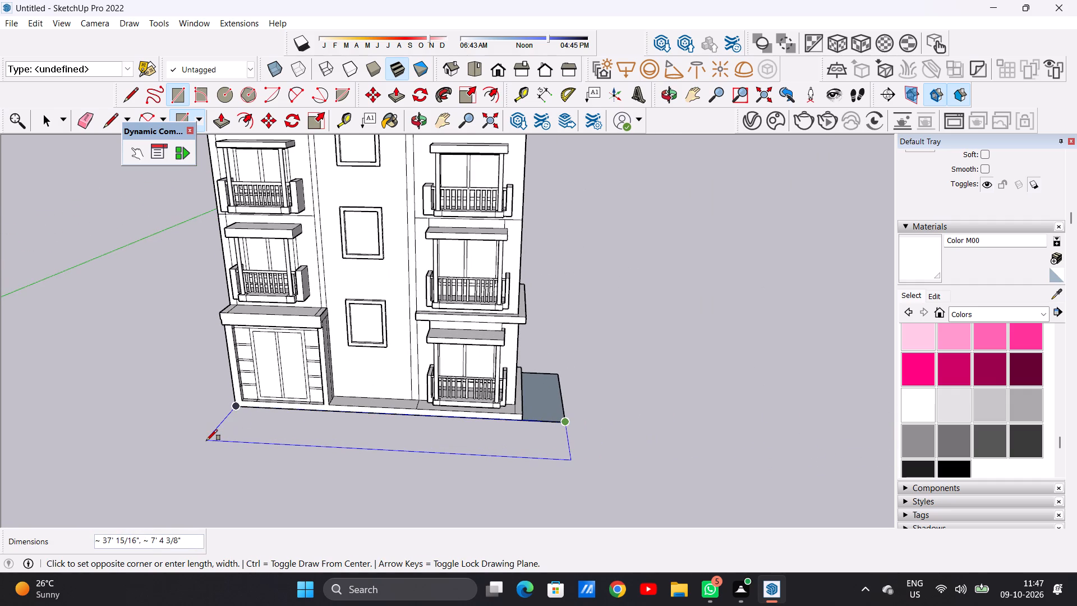
{"action": "left_click", "coordinate": [206, 440]}
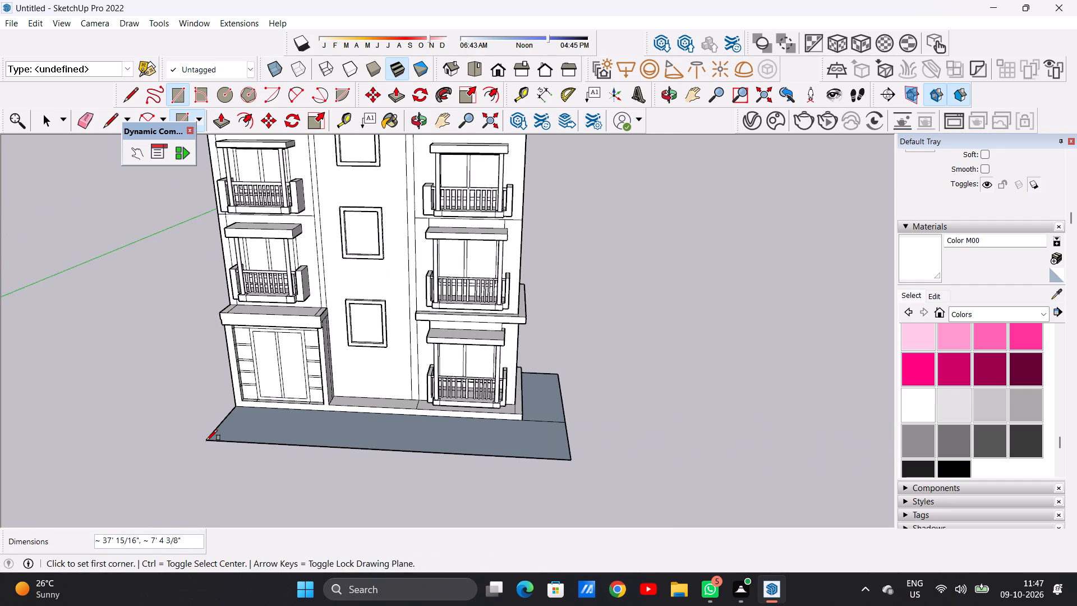
Examine the base of the end wall beside the entrance and the building's underside around the new ground strips.
{"action": "middle_click_drag", "start_coordinate": [199, 434], "coordinate": [486, 394]}
{"action": "scroll", "coordinate": [534, 334], "scroll_direction": "down", "scroll_amount": 6}
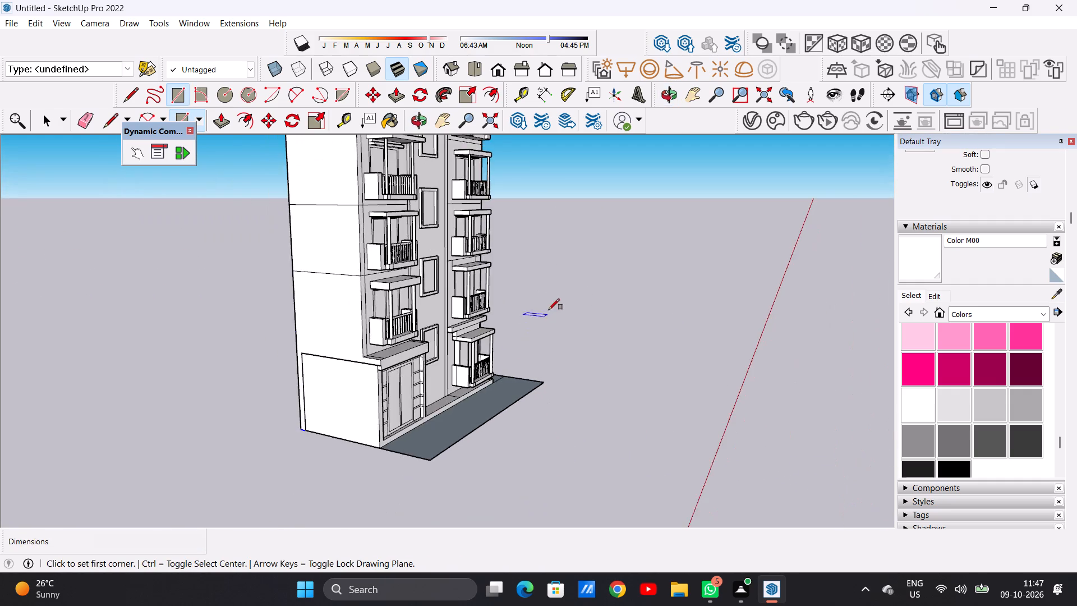
{"action": "scroll", "coordinate": [549, 310], "scroll_direction": "down", "scroll_amount": 4}
{"action": "middle_click_drag", "start_coordinate": [407, 465], "coordinate": [467, 436]}
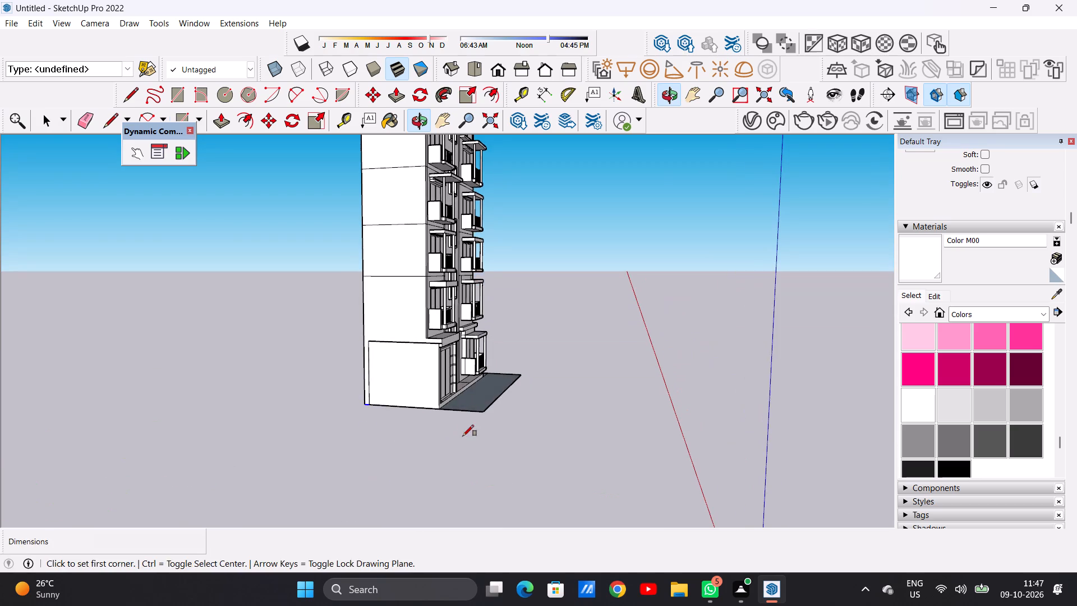
{"action": "middle_click_drag", "start_coordinate": [357, 433], "coordinate": [415, 337]}
{"action": "key", "text": "space"}
{"action": "left_click", "coordinate": [372, 411]}
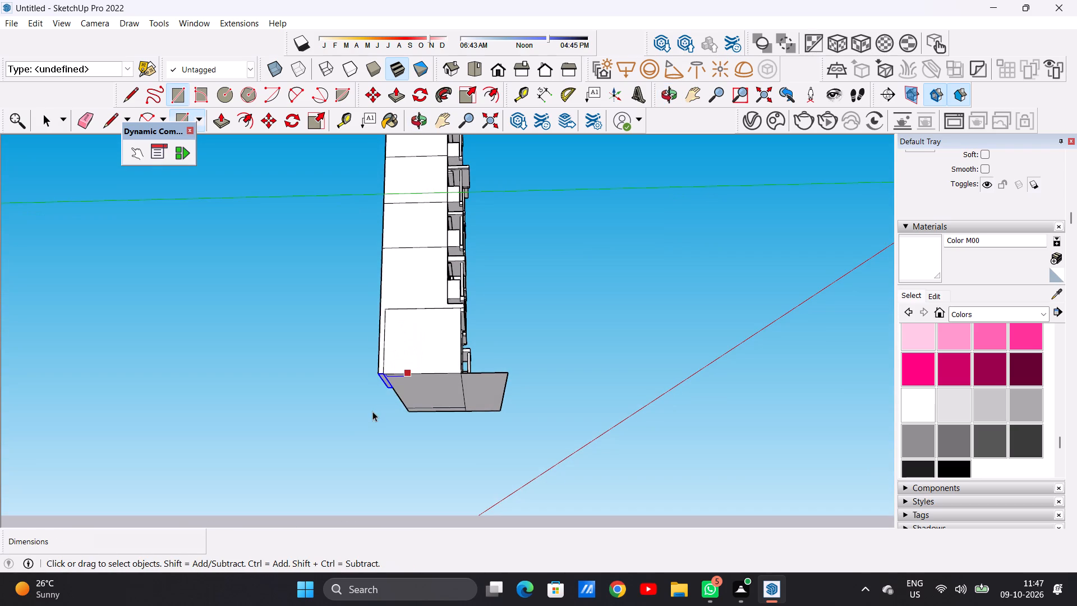
{"action": "scroll", "coordinate": [382, 377], "scroll_direction": "up", "scroll_amount": 20}
{"action": "scroll", "coordinate": [385, 393], "scroll_direction": "down", "scroll_amount": 7}
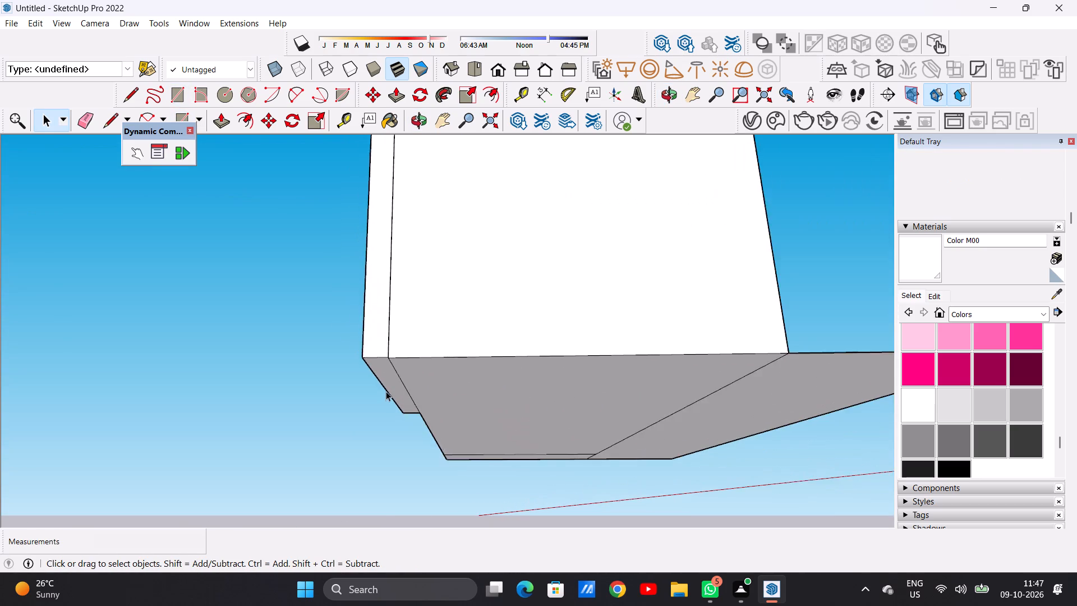
{"action": "scroll", "coordinate": [386, 391], "scroll_direction": "down", "scroll_amount": 5}
{"action": "middle_click_drag", "start_coordinate": [382, 382], "coordinate": [384, 452]}
{"action": "scroll", "coordinate": [387, 379], "scroll_direction": "down", "scroll_amount": 11}
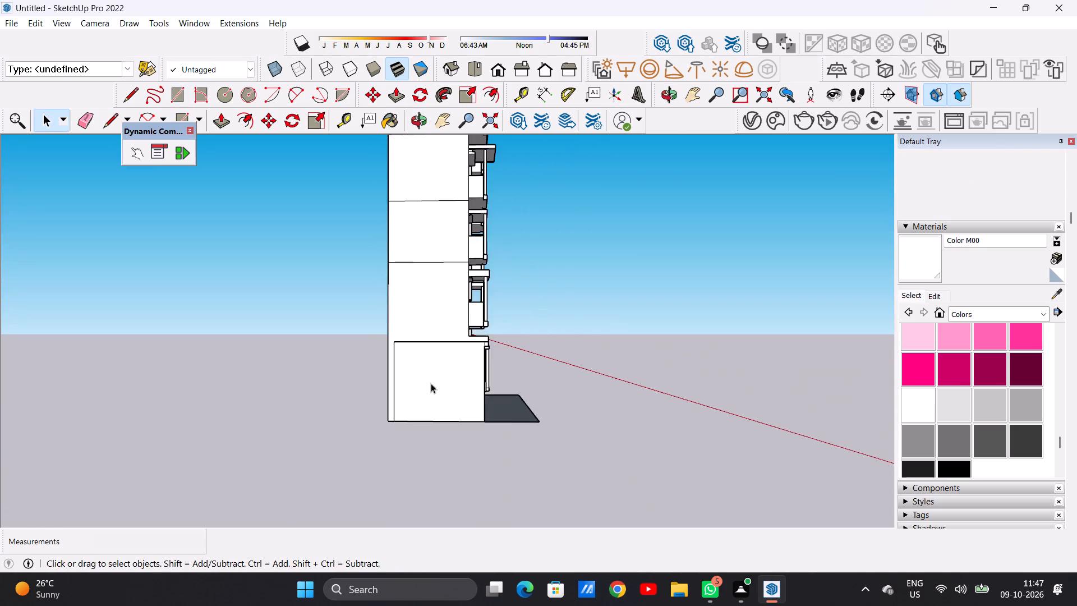
{"action": "middle_click_drag", "start_coordinate": [427, 414], "coordinate": [417, 506]}
{"action": "scroll", "coordinate": [434, 456], "scroll_direction": "up", "scroll_amount": 8}
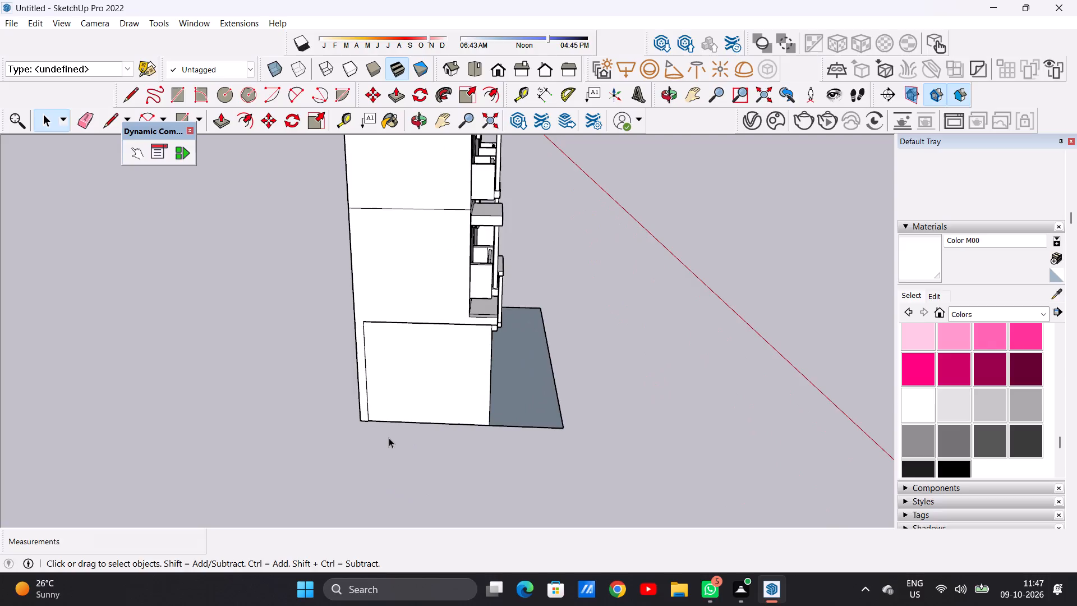
{"action": "scroll", "coordinate": [389, 438], "scroll_direction": "up", "scroll_amount": 5}
{"action": "middle_click_drag", "start_coordinate": [333, 453], "coordinate": [328, 357]}
{"action": "middle_click_drag", "start_coordinate": [328, 357], "coordinate": [349, 316]}
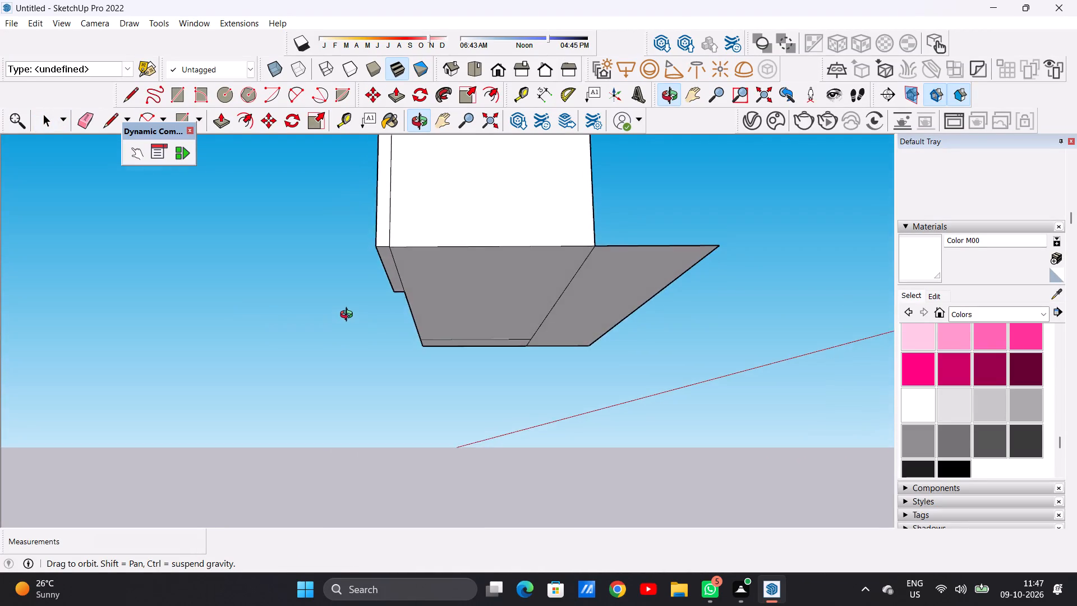
{"action": "middle_click_drag", "start_coordinate": [349, 316], "coordinate": [339, 389]}
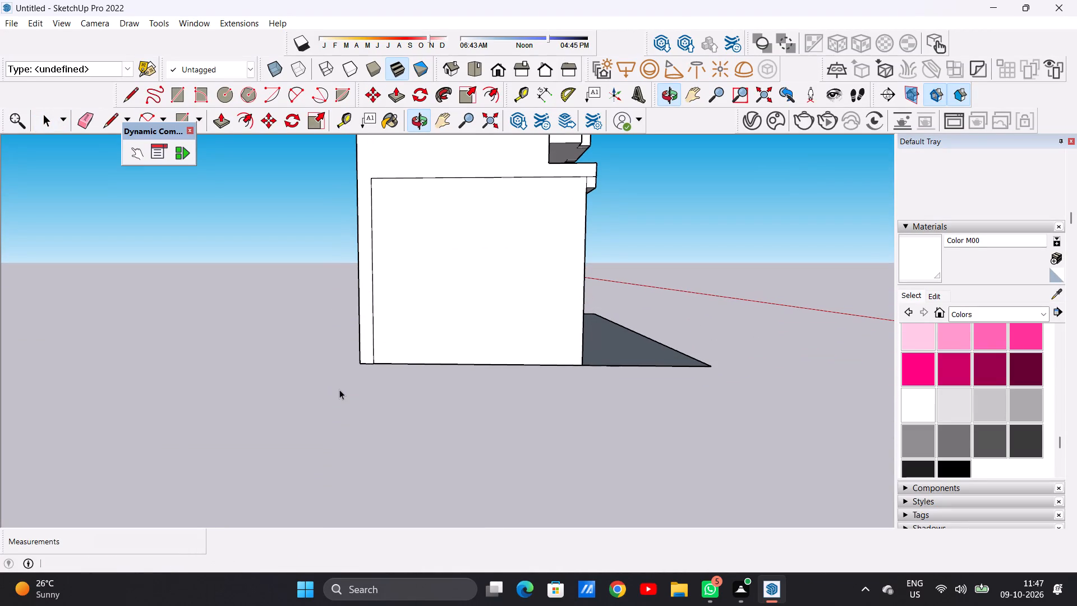
Draw a thin ground rectangle about 20' 5" by 1" along the entrance-side end wall's base, reaching the front strip's outer corner.
{"action": "key", "text": "r"}
{"action": "scroll", "coordinate": [362, 365], "scroll_direction": "up", "scroll_amount": 7}
{"action": "left_click", "coordinate": [362, 365]}
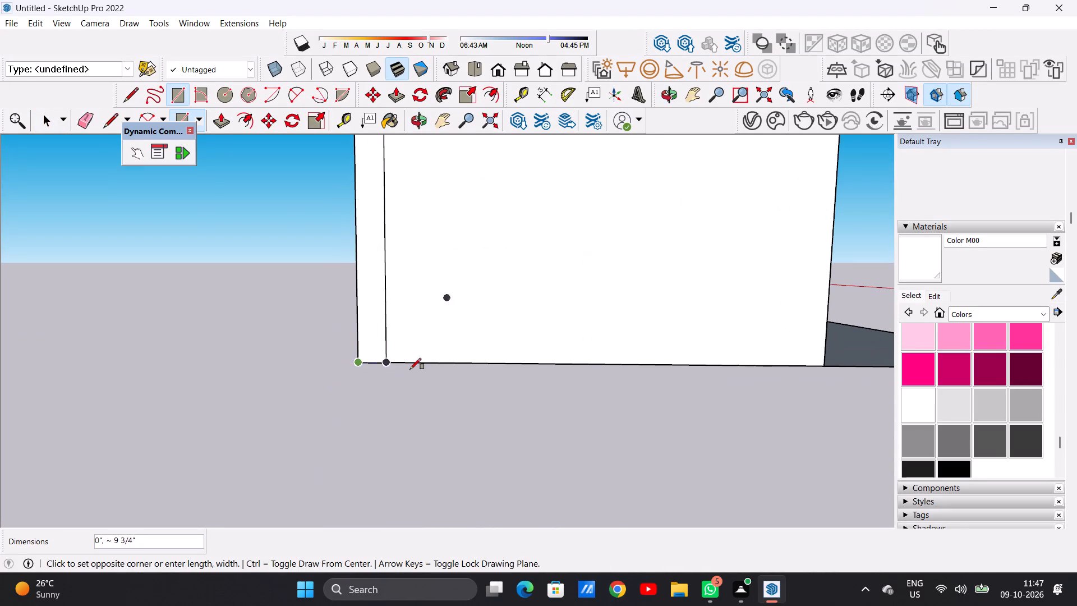
{"action": "scroll", "coordinate": [380, 377], "scroll_direction": "down", "scroll_amount": 10}
{"action": "scroll", "coordinate": [651, 373], "scroll_direction": "up", "scroll_amount": 3}
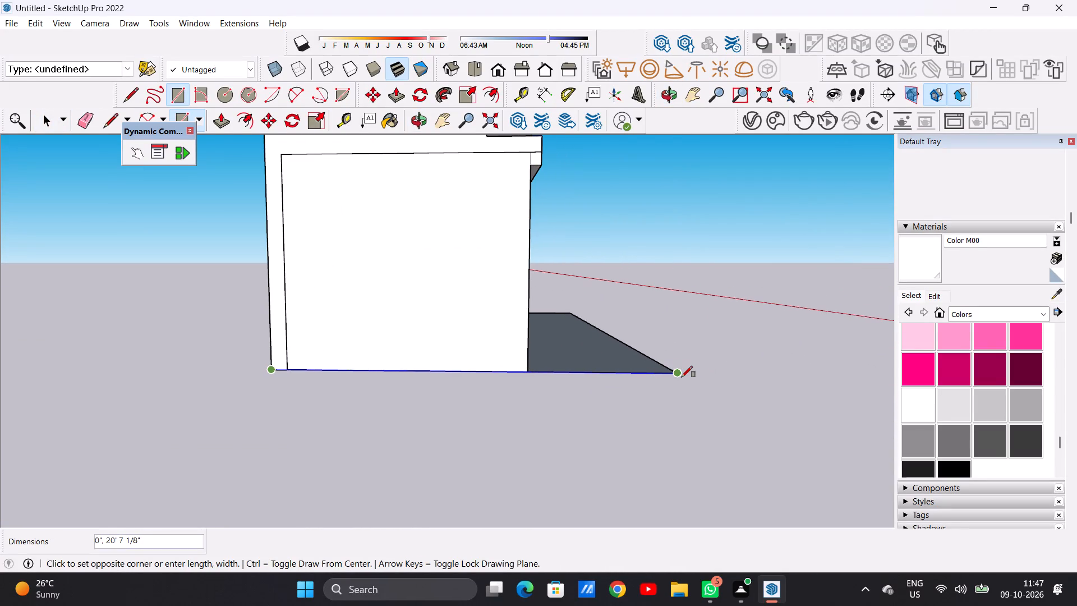
{"action": "left_click", "coordinate": [673, 375]}
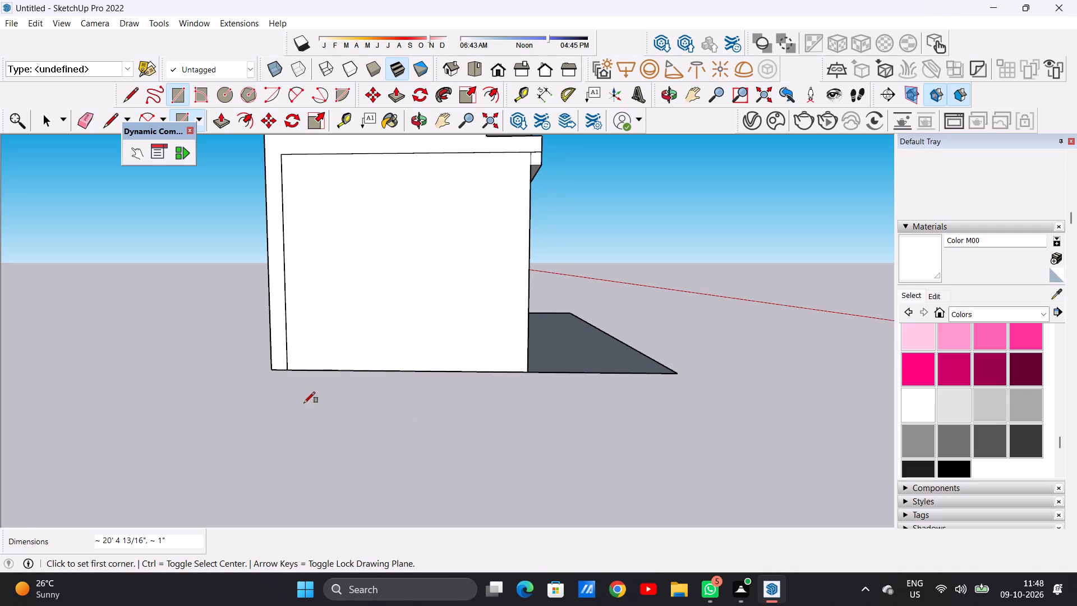
{"action": "left_click", "coordinate": [270, 370]}
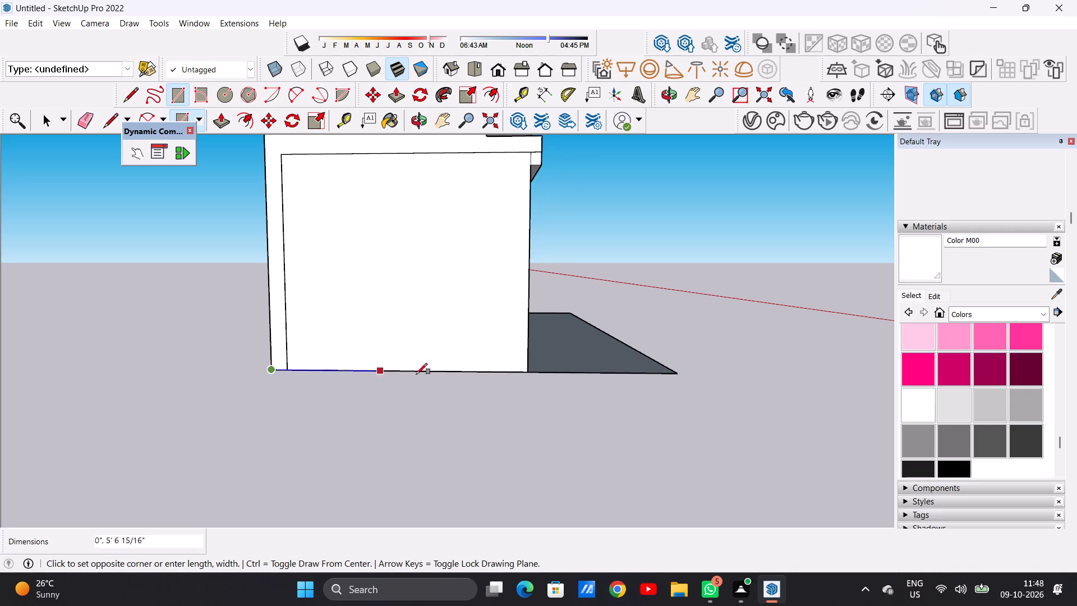
{"action": "left_click", "coordinate": [677, 373]}
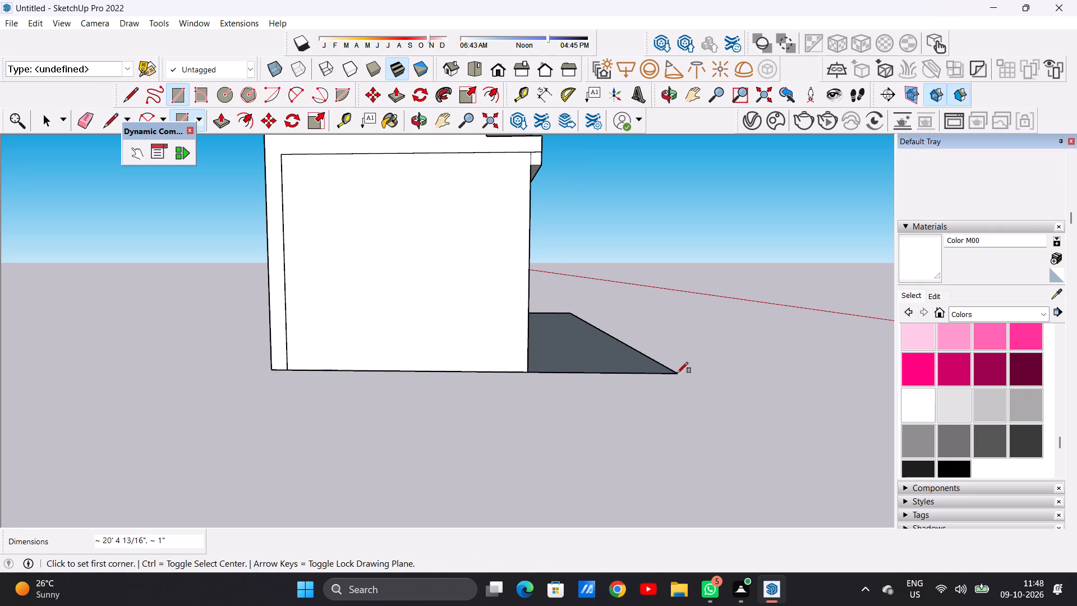
Draw a ground rectangle about 20' 5" by 1' 10" outward from the entrance-side end wall, spanning its rear base corner to the front strip's outer corner.
{"action": "middle_click_drag", "start_coordinate": [451, 451], "coordinate": [265, 451]}
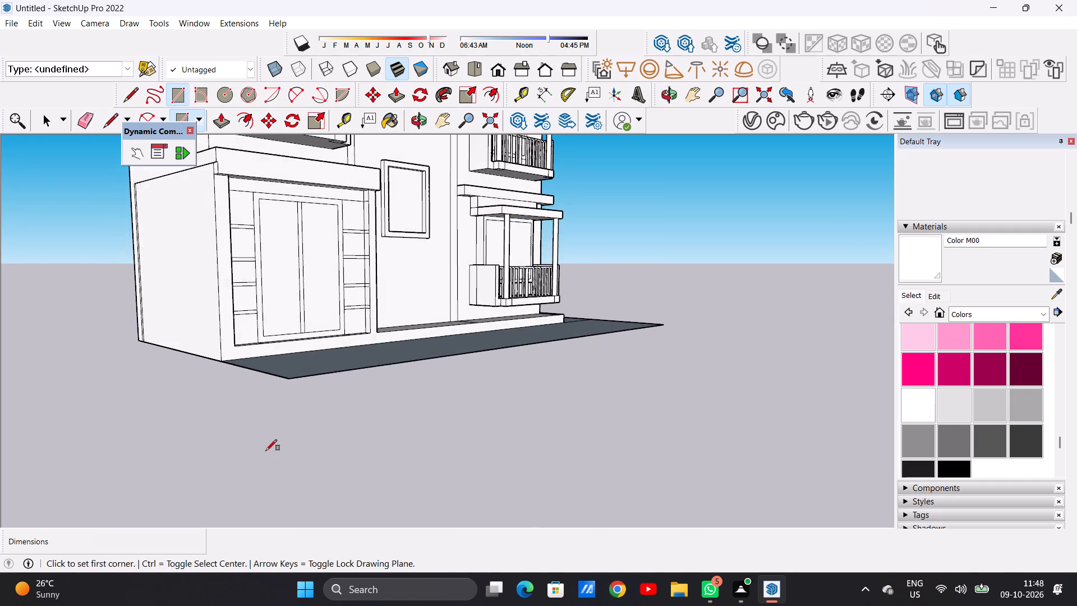
{"action": "scroll", "coordinate": [514, 421], "scroll_direction": "down", "scroll_amount": 10}
{"action": "middle_click_drag", "start_coordinate": [399, 438], "coordinate": [320, 493]}
{"action": "scroll", "coordinate": [325, 396], "scroll_direction": "up", "scroll_amount": 10}
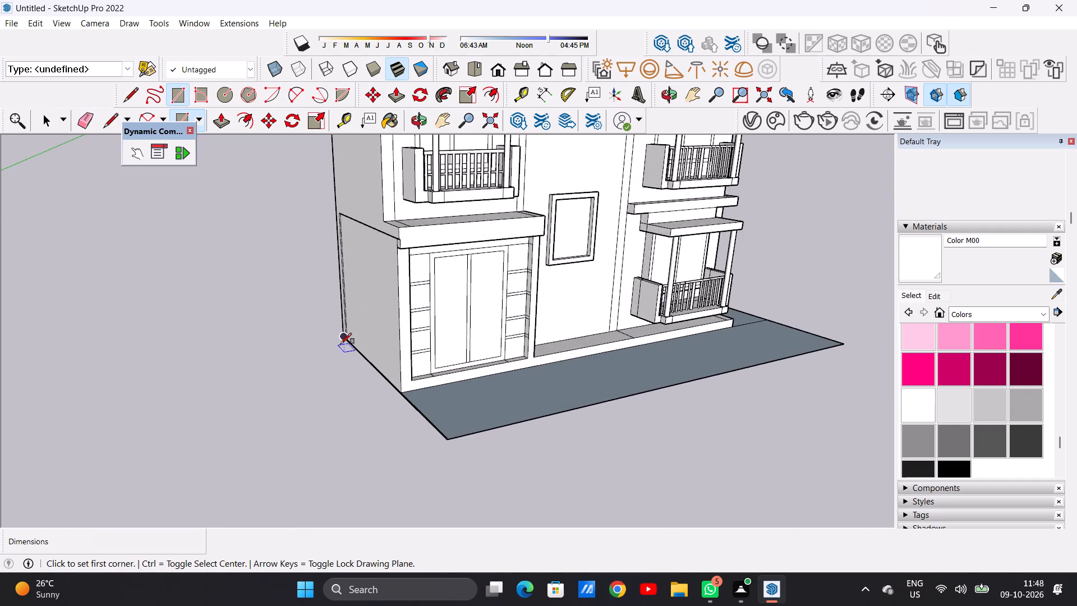
{"action": "scroll", "coordinate": [340, 344], "scroll_direction": "up", "scroll_amount": 20}
{"action": "scroll", "coordinate": [340, 344], "scroll_direction": "up", "scroll_amount": 1}
{"action": "key", "text": "space"}
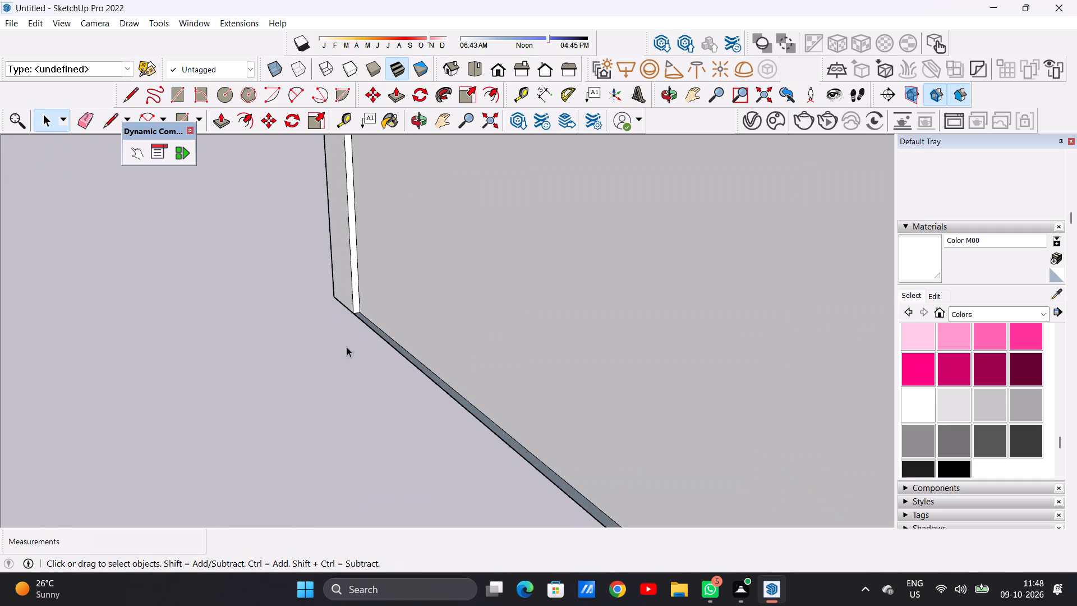
{"action": "scroll", "coordinate": [358, 335], "scroll_direction": "up", "scroll_amount": 6}
{"action": "scroll", "coordinate": [342, 283], "scroll_direction": "up", "scroll_amount": 6}
{"action": "middle_click_drag", "start_coordinate": [375, 310], "coordinate": [341, 375]}
{"action": "scroll", "coordinate": [368, 336], "scroll_direction": "down", "scroll_amount": 8}
{"action": "scroll", "coordinate": [345, 287], "scroll_direction": "up", "scroll_amount": 6}
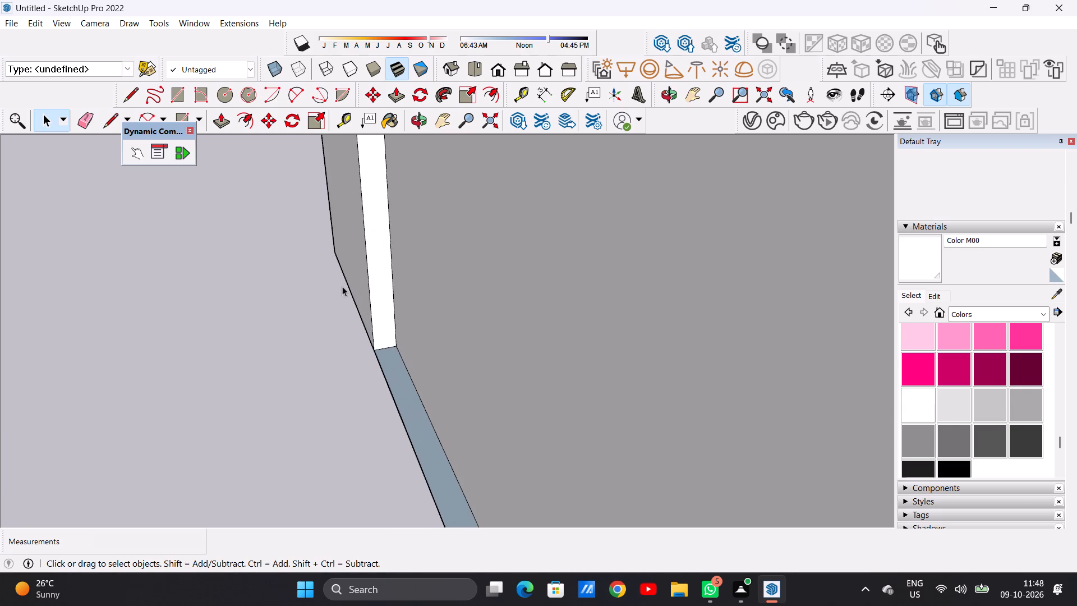
{"action": "key", "text": "r"}
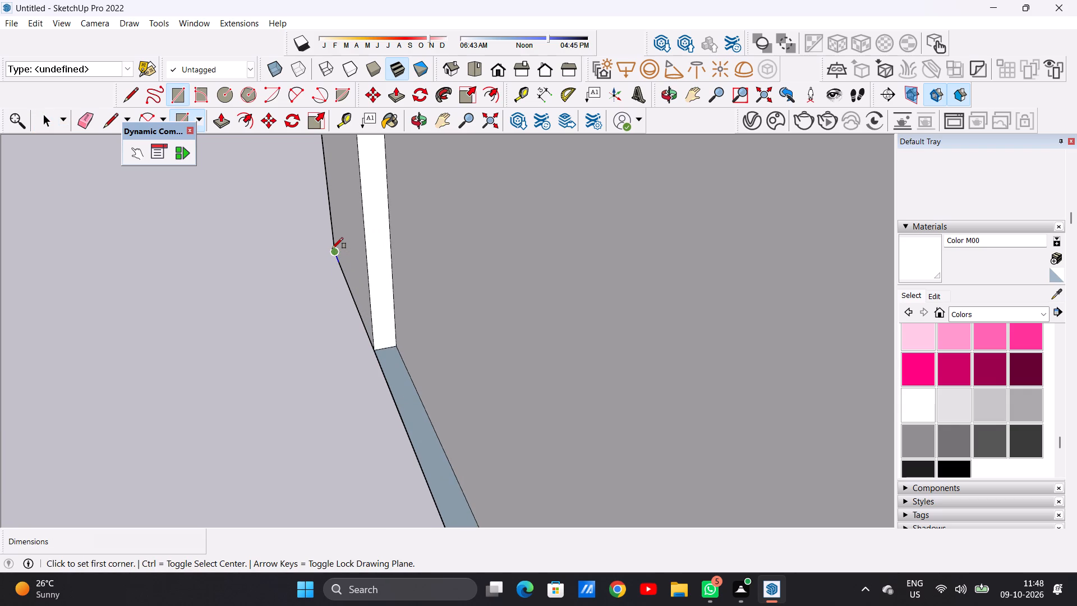
{"action": "left_click", "coordinate": [332, 249]}
{"action": "scroll", "coordinate": [347, 293], "scroll_direction": "down", "scroll_amount": 16}
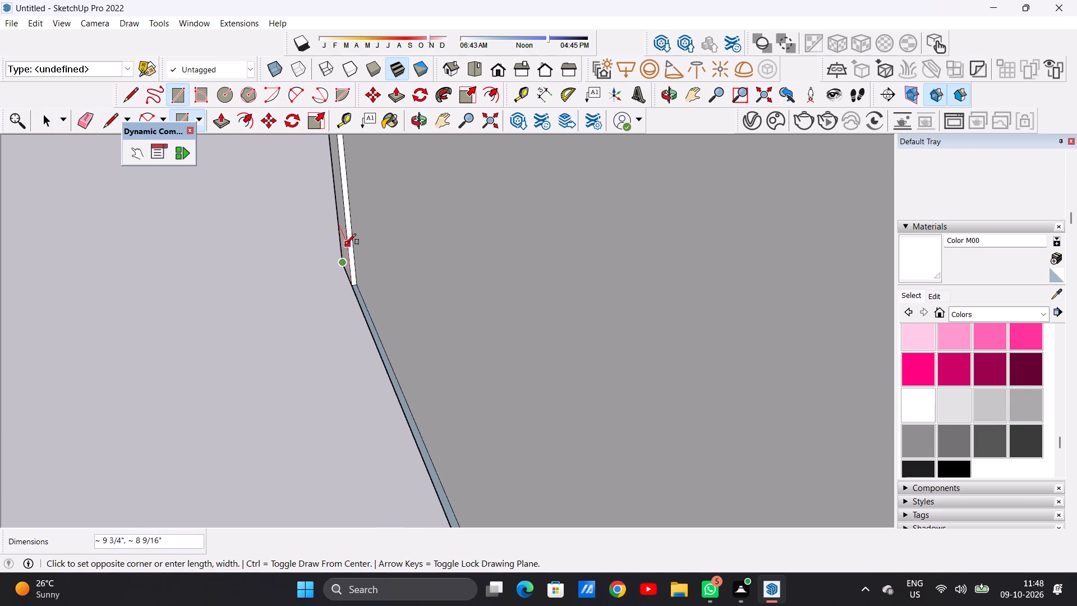
{"action": "scroll", "coordinate": [345, 245], "scroll_direction": "down", "scroll_amount": 10}
{"action": "scroll", "coordinate": [337, 235], "scroll_direction": "up", "scroll_amount": 1}
{"action": "scroll", "coordinate": [337, 235], "scroll_direction": "down", "scroll_amount": 2}
{"action": "scroll", "coordinate": [397, 382], "scroll_direction": "down", "scroll_amount": 11}
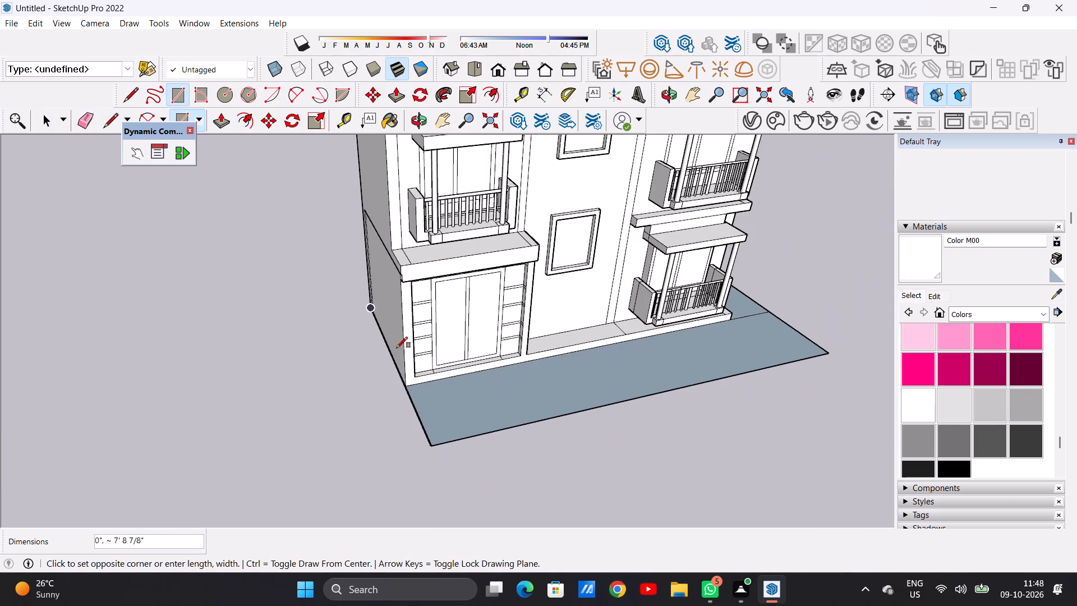
{"action": "scroll", "coordinate": [429, 448], "scroll_direction": "up", "scroll_amount": 11}
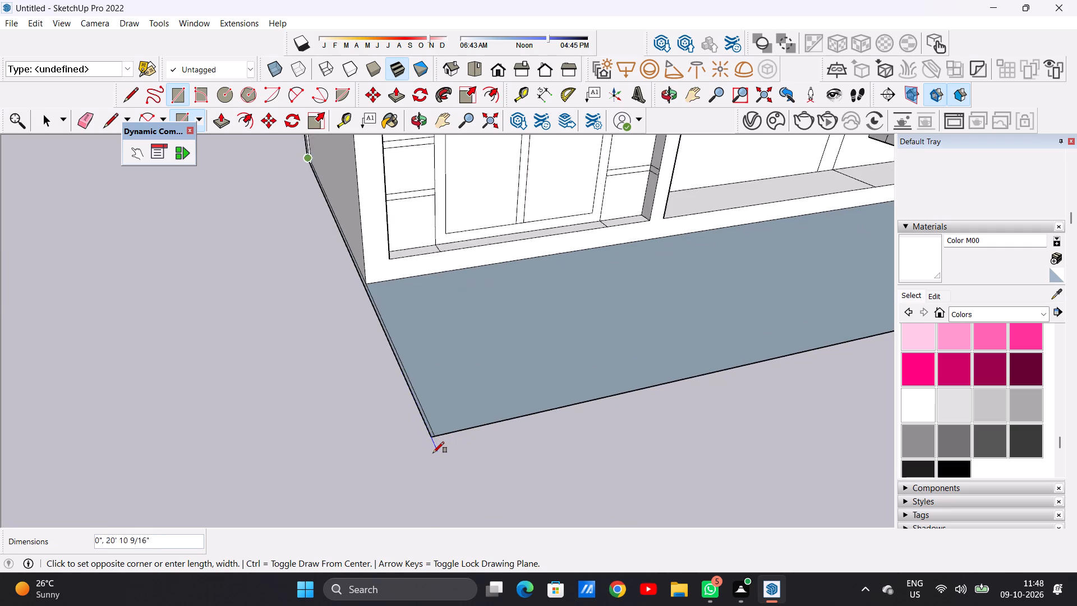
{"action": "scroll", "coordinate": [433, 453], "scroll_direction": "up", "scroll_amount": 17}
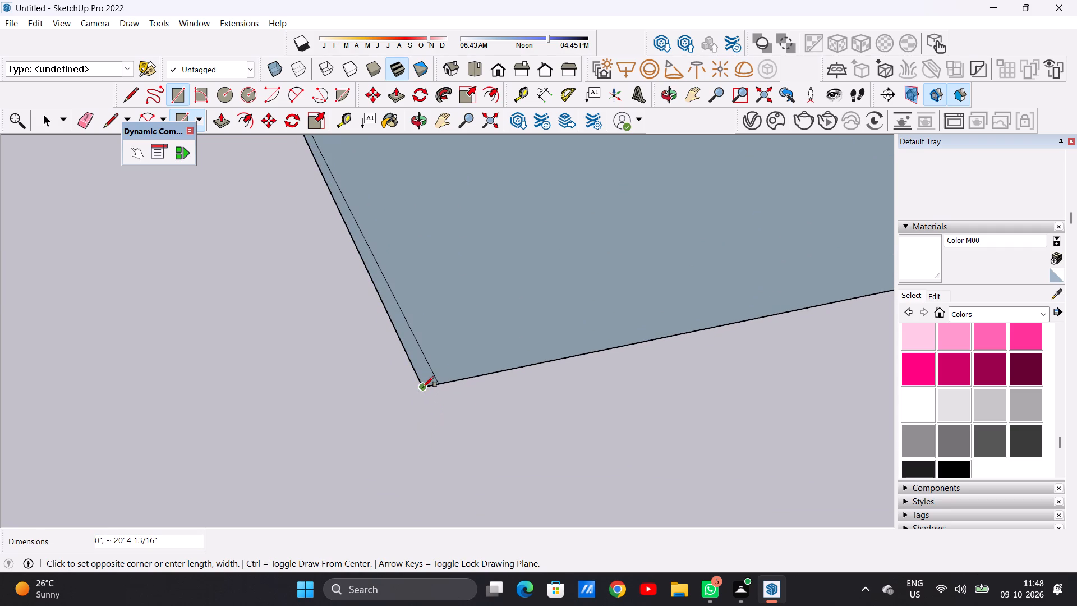
{"action": "left_click", "coordinate": [423, 387]}
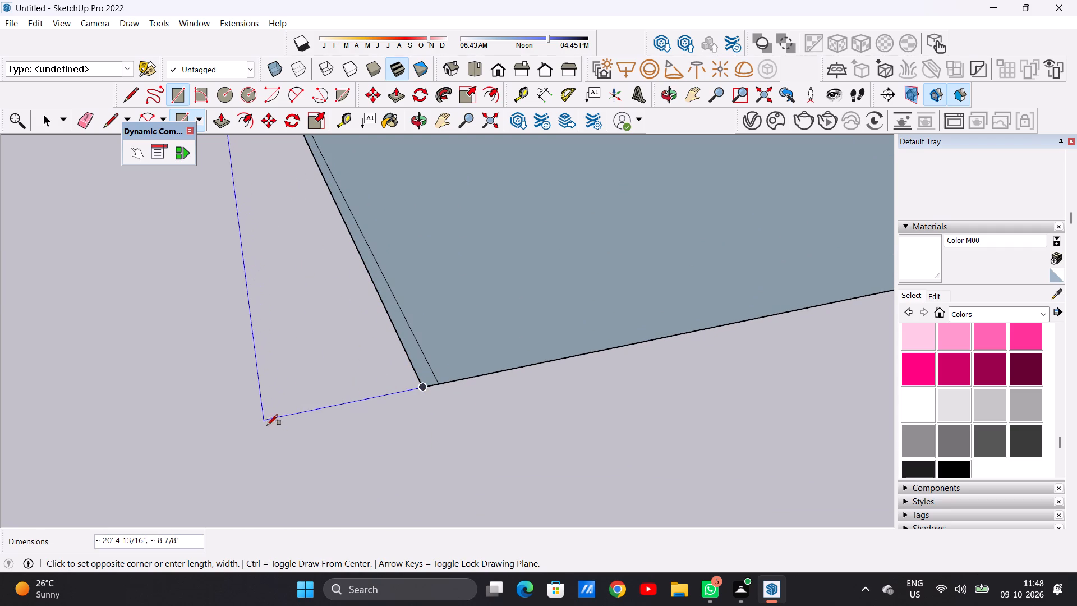
{"action": "scroll", "coordinate": [288, 440], "scroll_direction": "down", "scroll_amount": 12}
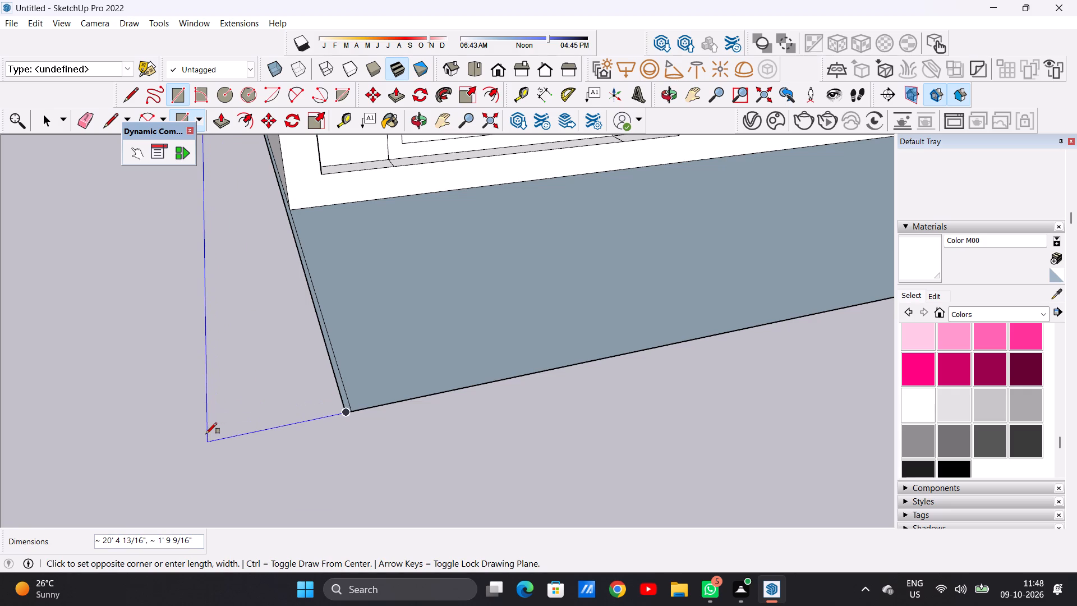
{"action": "left_click", "coordinate": [206, 434]}
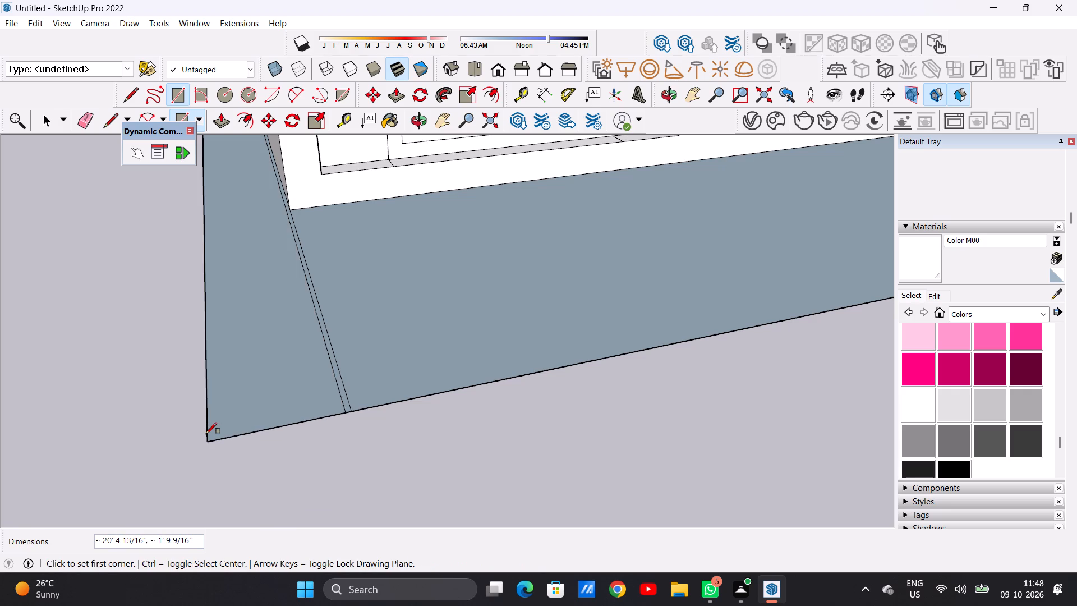
{"action": "key", "text": "space"}
Erase the two parallel dividing lines between the end-wall ground strips and the front ground strip near the entrance corner.
{"action": "scroll", "coordinate": [369, 417], "scroll_direction": "down", "scroll_amount": 20}
{"action": "scroll", "coordinate": [275, 343], "scroll_direction": "up", "scroll_amount": 5}
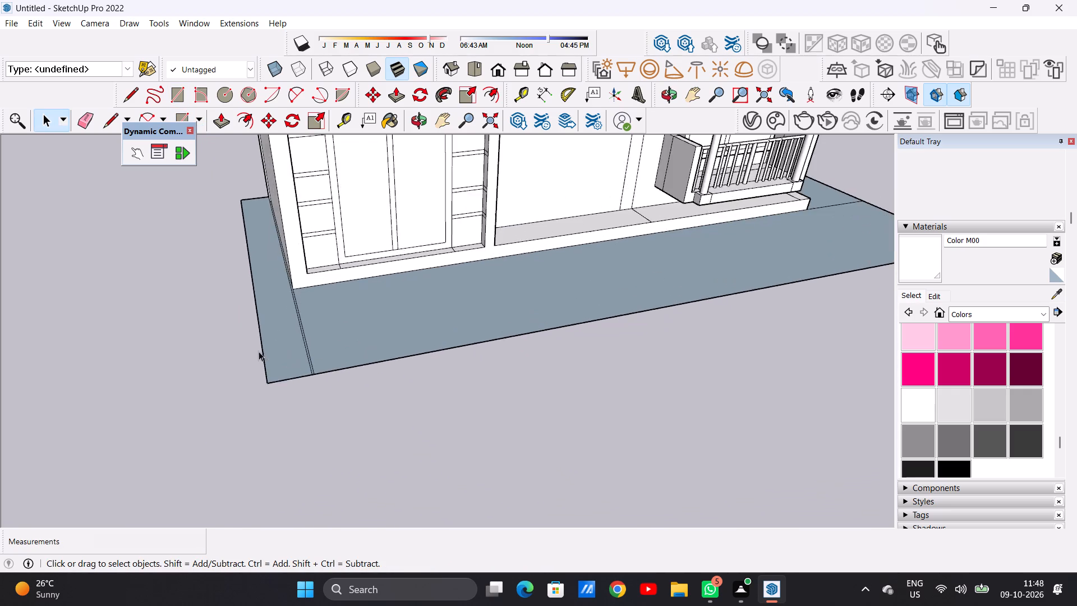
{"action": "scroll", "coordinate": [259, 351], "scroll_direction": "up", "scroll_amount": 10}
{"action": "middle_click_drag", "start_coordinate": [367, 335], "coordinate": [438, 368]}
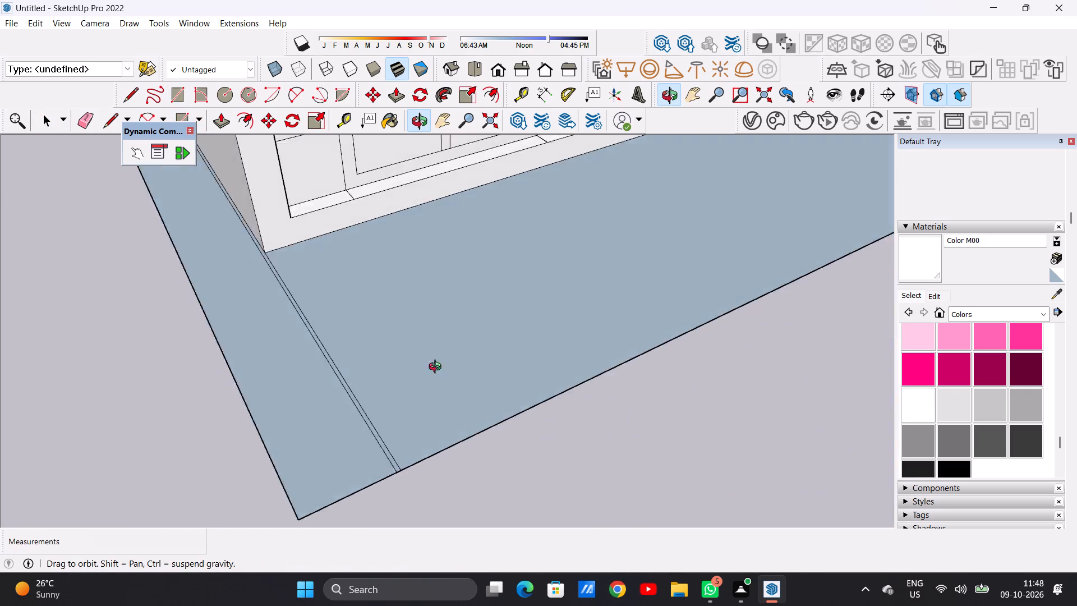
{"action": "middle_click_drag", "start_coordinate": [438, 368], "coordinate": [512, 436]}
{"action": "scroll", "coordinate": [297, 372], "scroll_direction": "up", "scroll_amount": 10}
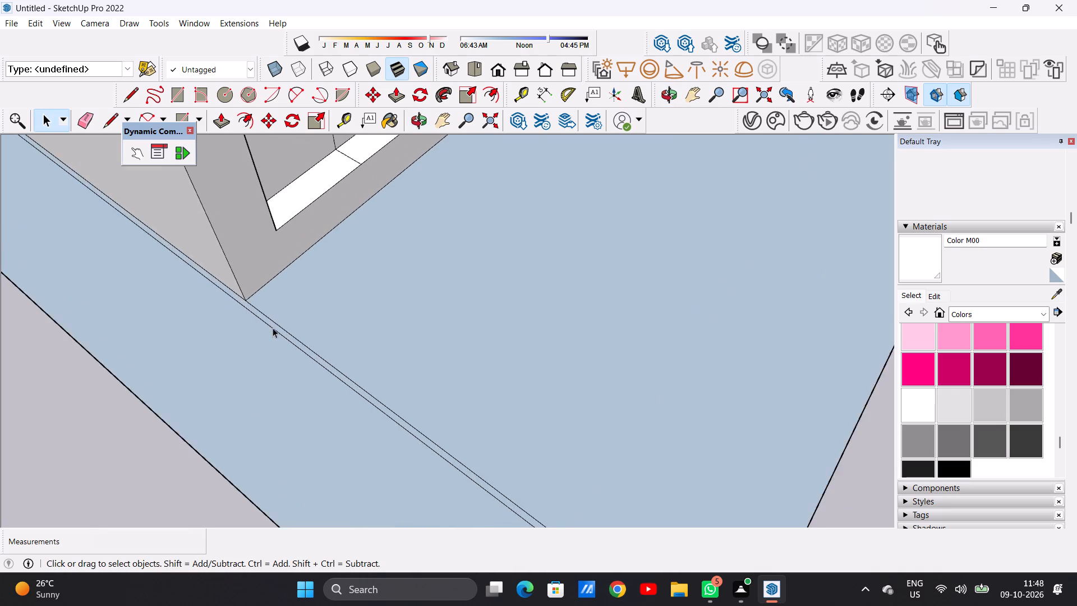
{"action": "scroll", "coordinate": [273, 328], "scroll_direction": "up", "scroll_amount": 13}
{"action": "scroll", "coordinate": [268, 270], "scroll_direction": "down", "scroll_amount": 1}
{"action": "scroll", "coordinate": [270, 269], "scroll_direction": "up", "scroll_amount": 1}
{"action": "scroll", "coordinate": [276, 267], "scroll_direction": "down", "scroll_amount": 8}
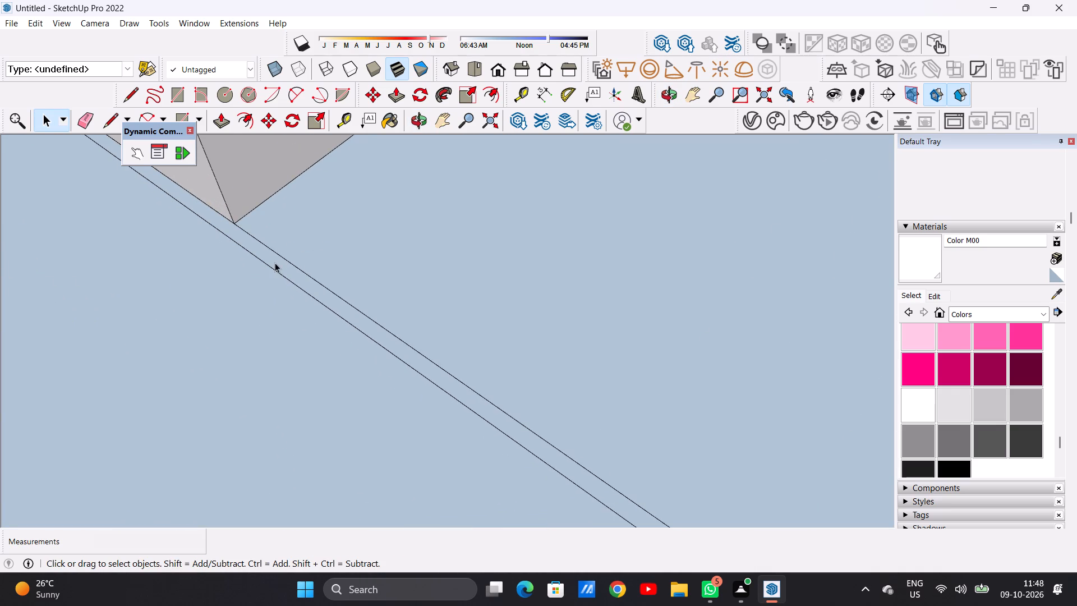
{"action": "key", "text": "e"}
{"action": "scroll", "coordinate": [372, 324], "scroll_direction": "down", "scroll_amount": 1}
{"action": "scroll", "coordinate": [377, 327], "scroll_direction": "up", "scroll_amount": 5}
{"action": "left_click", "coordinate": [371, 342]}
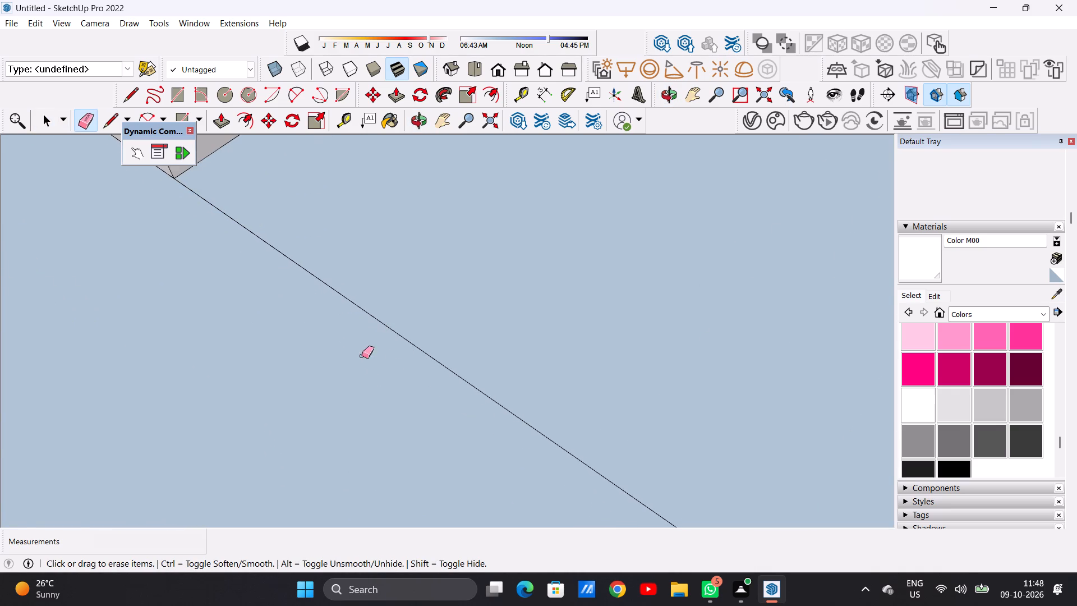
{"action": "scroll", "coordinate": [362, 356], "scroll_direction": "down", "scroll_amount": 20}
{"action": "scroll", "coordinate": [362, 356], "scroll_direction": "down", "scroll_amount": 12}
{"action": "scroll", "coordinate": [294, 324], "scroll_direction": "up", "scroll_amount": 4}
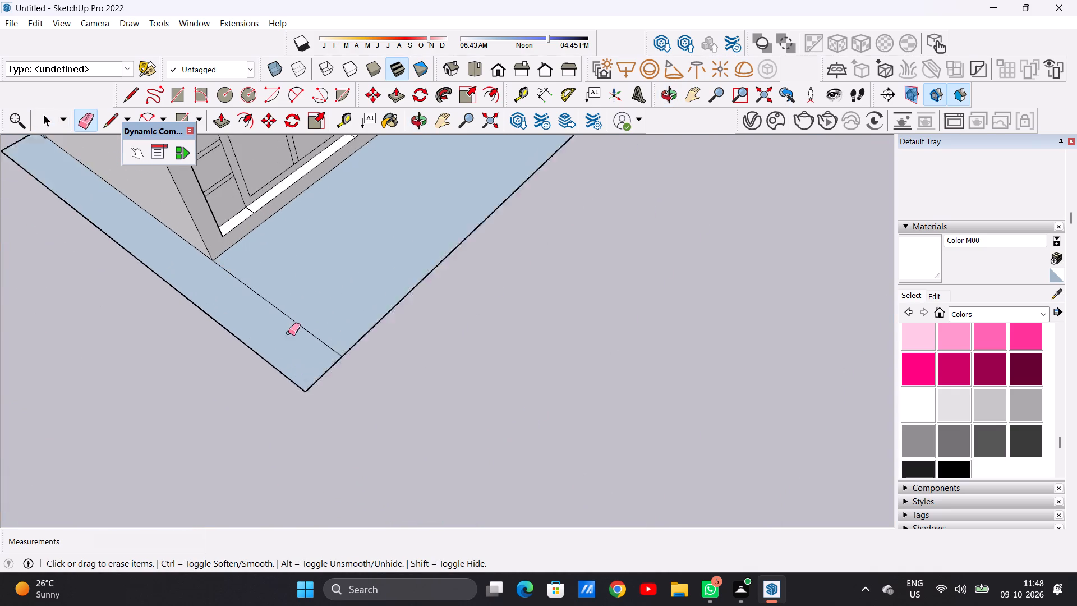
{"action": "scroll", "coordinate": [288, 333], "scroll_direction": "up", "scroll_amount": 8}
{"action": "left_click", "coordinate": [290, 329]}
{"action": "scroll", "coordinate": [257, 371], "scroll_direction": "down", "scroll_amount": 4}
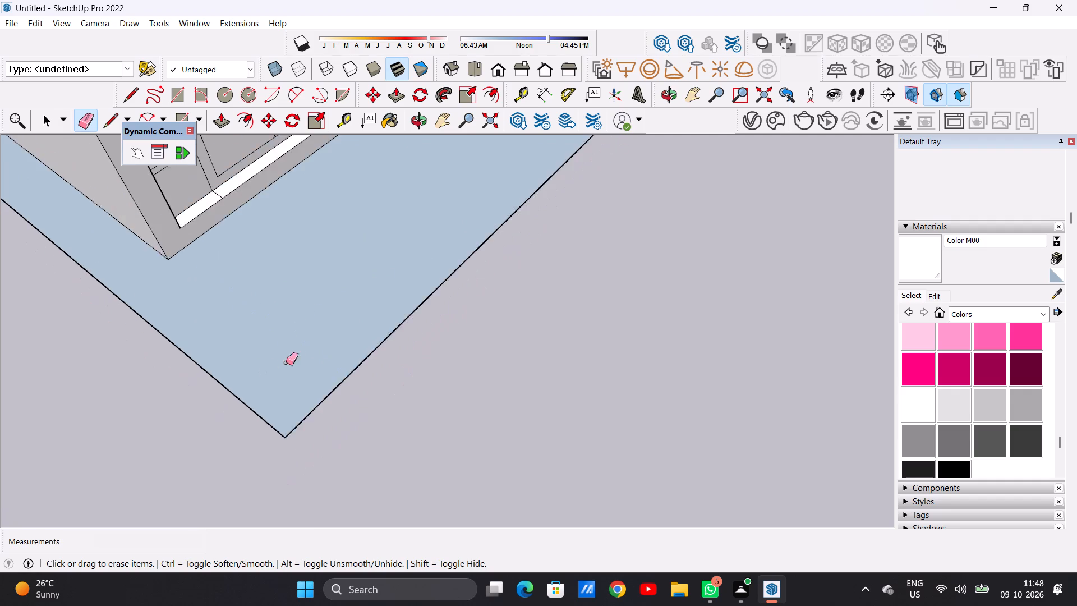
Erase the dividing line between the front ground strip and the side strip at the plinth corner beside the ground-floor balcony.
{"action": "scroll", "coordinate": [286, 362], "scroll_direction": "down", "scroll_amount": 16}
{"action": "scroll", "coordinate": [205, 346], "scroll_direction": "up", "scroll_amount": 7}
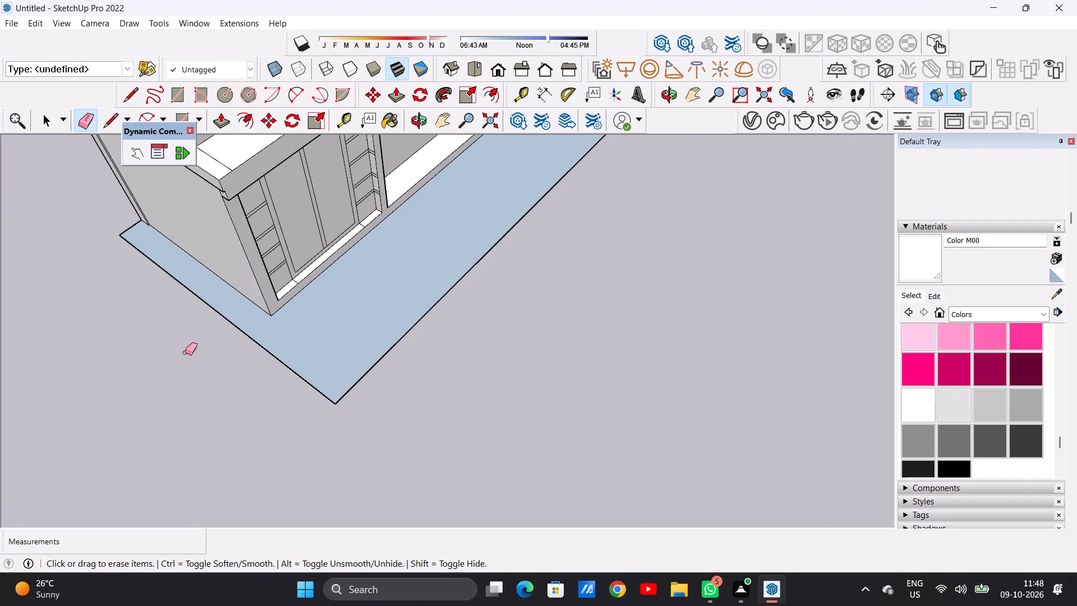
{"action": "scroll", "coordinate": [136, 249], "scroll_direction": "up", "scroll_amount": 7}
{"action": "scroll", "coordinate": [131, 187], "scroll_direction": "up", "scroll_amount": 15}
{"action": "scroll", "coordinate": [98, 247], "scroll_direction": "up", "scroll_amount": 6}
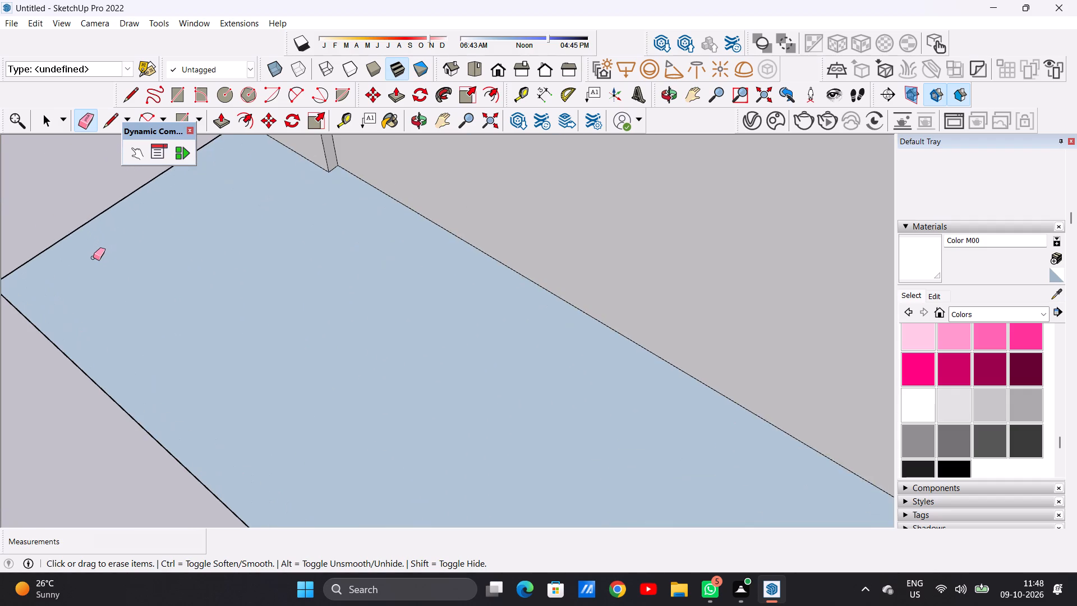
{"action": "scroll", "coordinate": [188, 255], "scroll_direction": "down", "scroll_amount": 18}
{"action": "scroll", "coordinate": [207, 247], "scroll_direction": "up", "scroll_amount": 1}
{"action": "scroll", "coordinate": [207, 247], "scroll_direction": "down", "scroll_amount": 14}
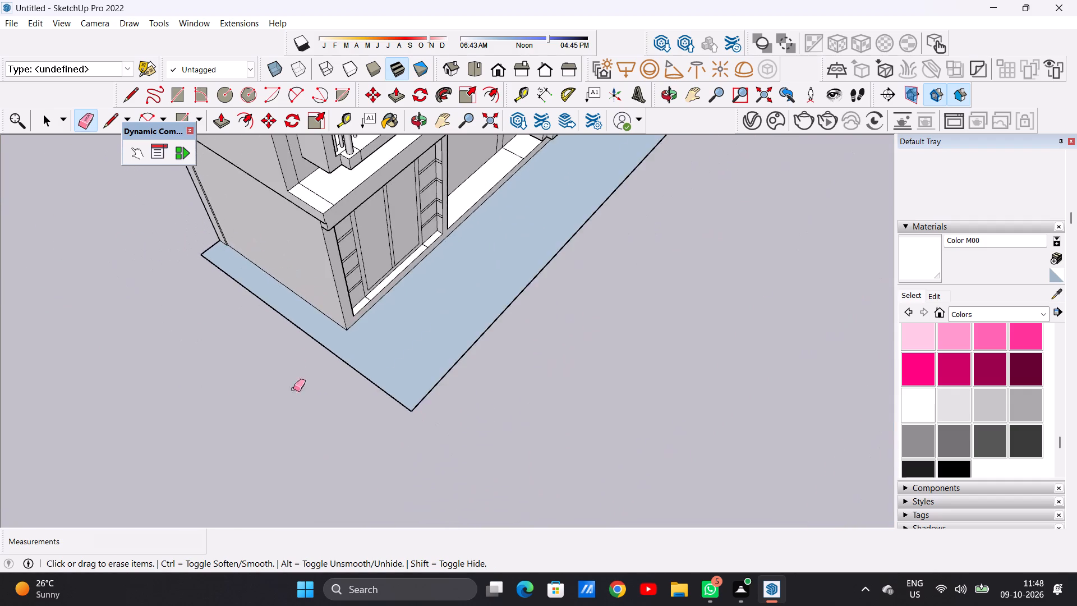
{"action": "middle_click_drag", "start_coordinate": [295, 394], "coordinate": [302, 151]}
{"action": "middle_click_drag", "start_coordinate": [328, 387], "coordinate": [181, 347]}
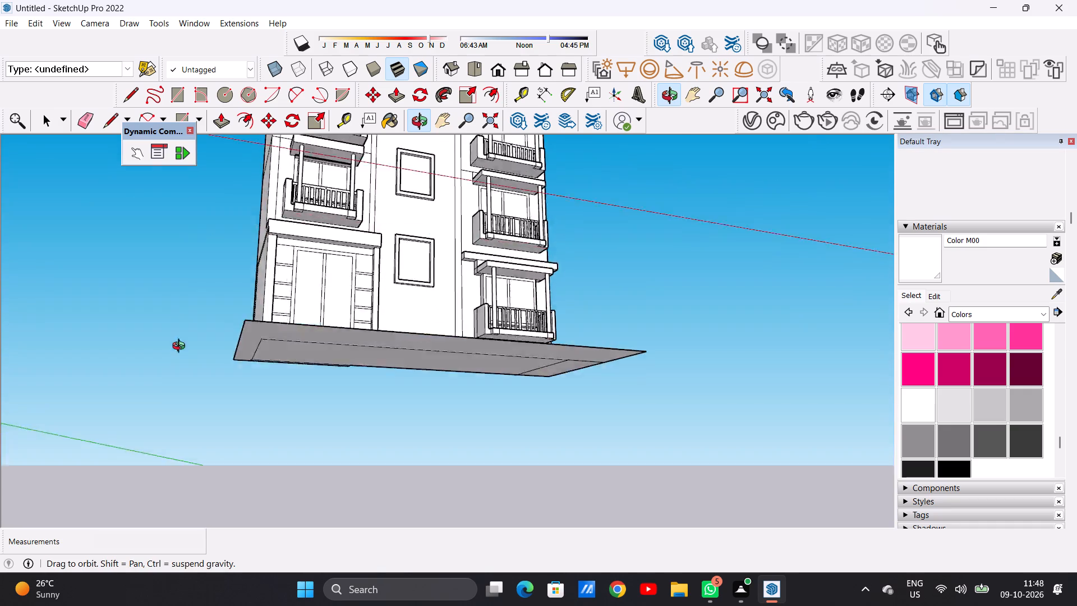
{"action": "middle_click_drag", "start_coordinate": [181, 347], "coordinate": [155, 428]}
{"action": "scroll", "coordinate": [425, 396], "scroll_direction": "down", "scroll_amount": 4}
{"action": "middle_click_drag", "start_coordinate": [622, 382], "coordinate": [194, 460]}
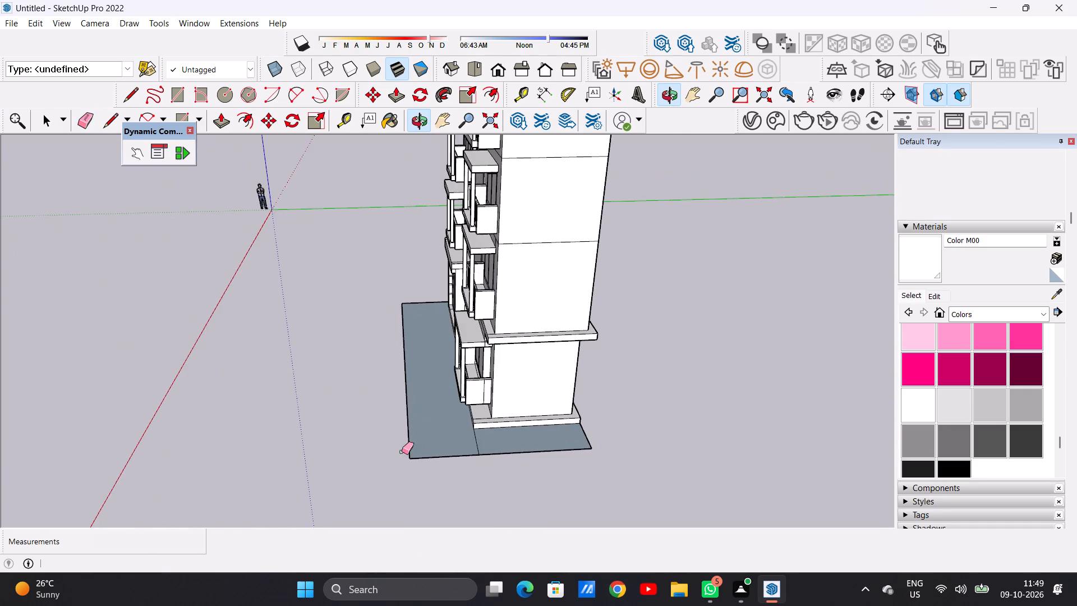
{"action": "scroll", "coordinate": [447, 459], "scroll_direction": "up", "scroll_amount": 17}
{"action": "left_click_drag", "start_coordinate": [412, 437], "coordinate": [402, 438]}
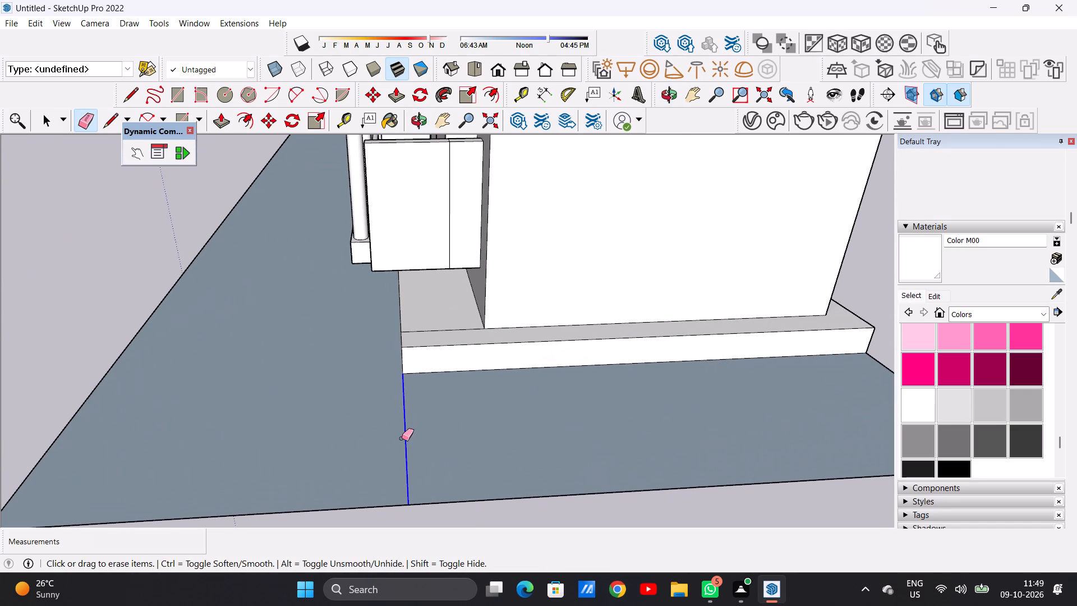
Examine the building's rear base and the ends of the ground strips on both sides, from above and below.
{"action": "scroll", "coordinate": [395, 437], "scroll_direction": "down", "scroll_amount": 14}
{"action": "middle_click_drag", "start_coordinate": [583, 400], "coordinate": [246, 415]}
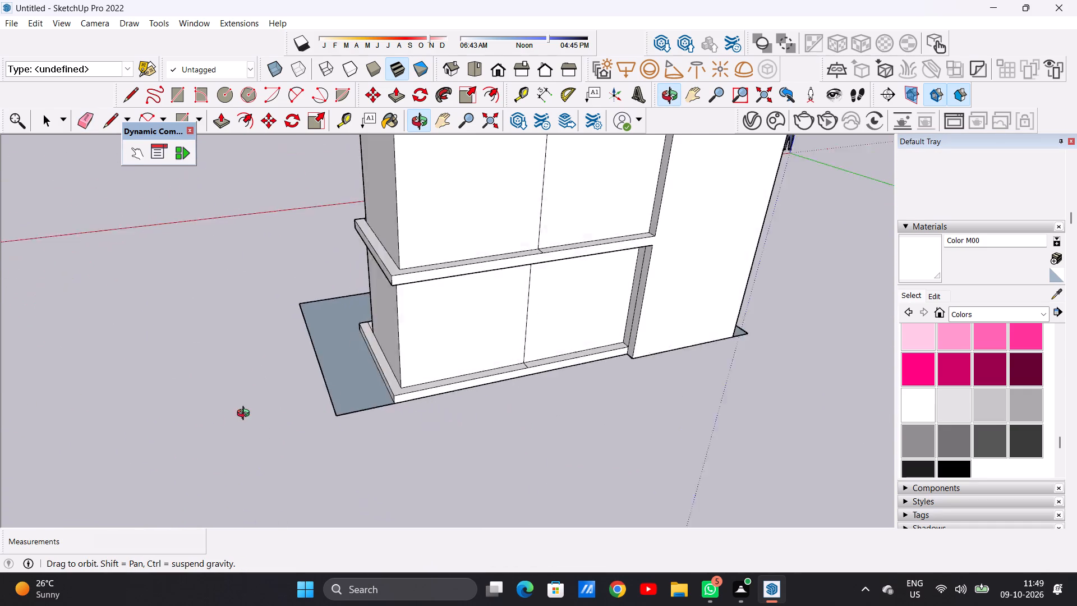
{"action": "middle_click_drag", "start_coordinate": [246, 415], "coordinate": [208, 433]}
{"action": "scroll", "coordinate": [342, 446], "scroll_direction": "up", "scroll_amount": 1}
{"action": "key", "text": "space"}
{"action": "scroll", "coordinate": [425, 415], "scroll_direction": "up", "scroll_amount": 2}
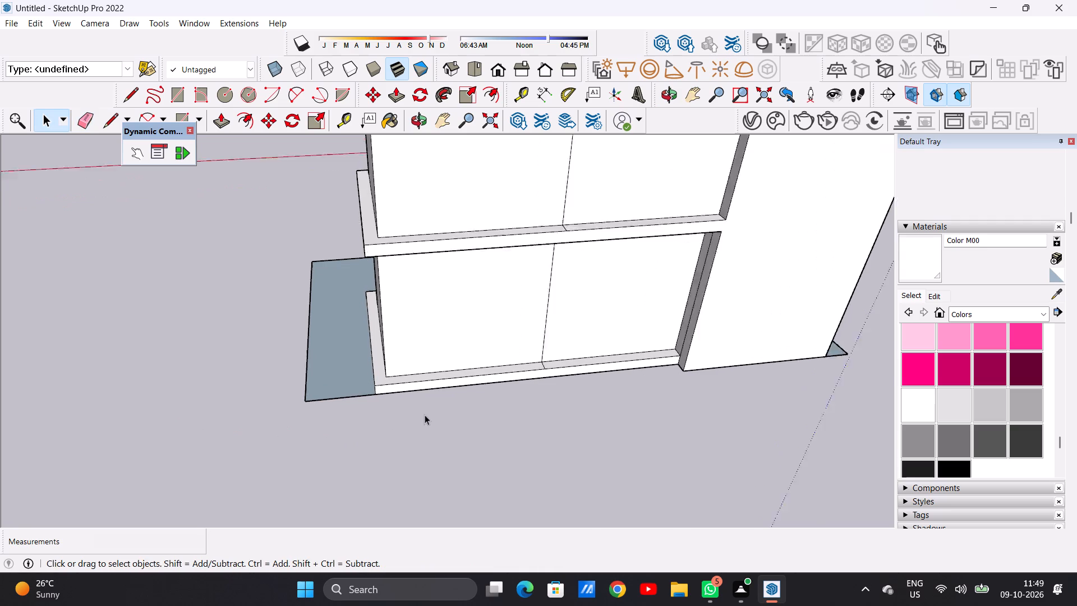
{"action": "scroll", "coordinate": [425, 415], "scroll_direction": "up", "scroll_amount": 3}
{"action": "middle_click_drag", "start_coordinate": [447, 414], "coordinate": [401, 426]}
{"action": "scroll", "coordinate": [422, 393], "scroll_direction": "down", "scroll_amount": 16}
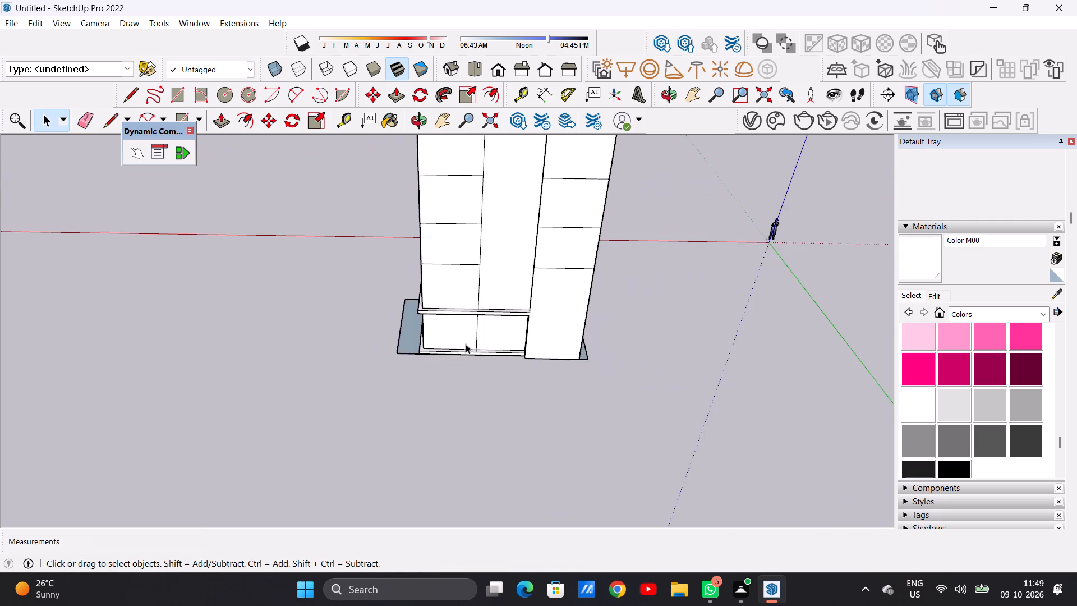
{"action": "scroll", "coordinate": [476, 421], "scroll_direction": "up", "scroll_amount": 10}
{"action": "middle_click_drag", "start_coordinate": [476, 400], "coordinate": [476, 249]}
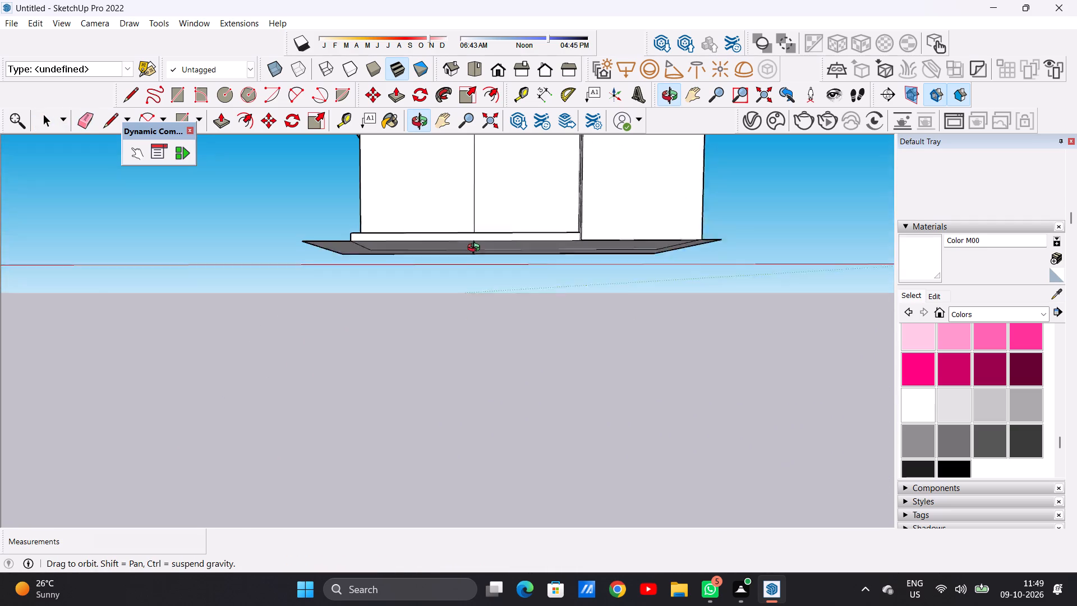
{"action": "middle_click_drag", "start_coordinate": [476, 249], "coordinate": [475, 382]}
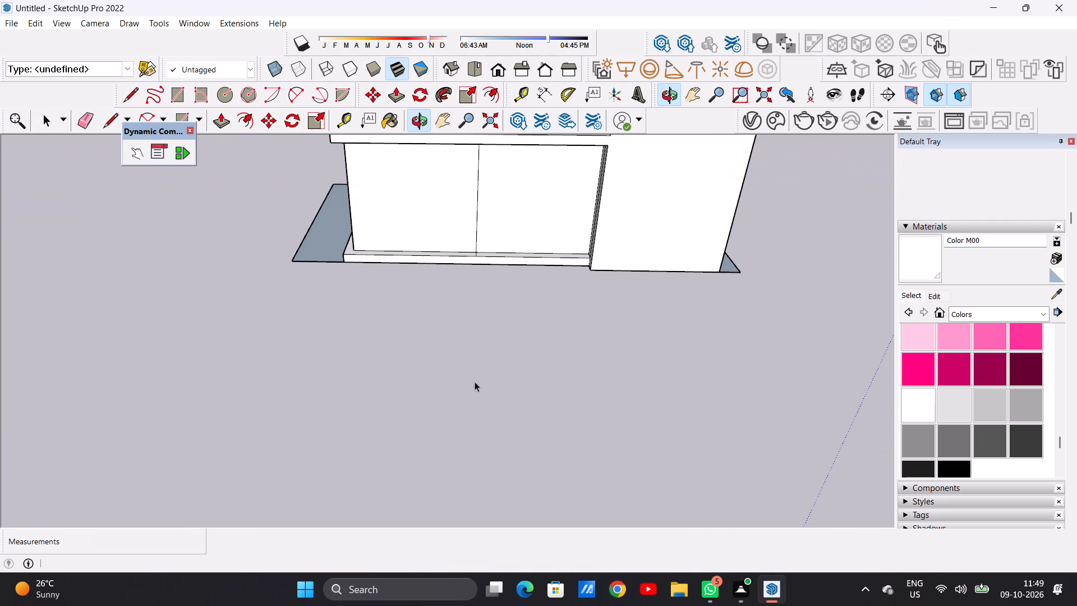
Draw a thin ground rectangle about 38' 11" by 10" along the rear base, spanning the outer corners of both side strips.
{"action": "key", "text": "r"}
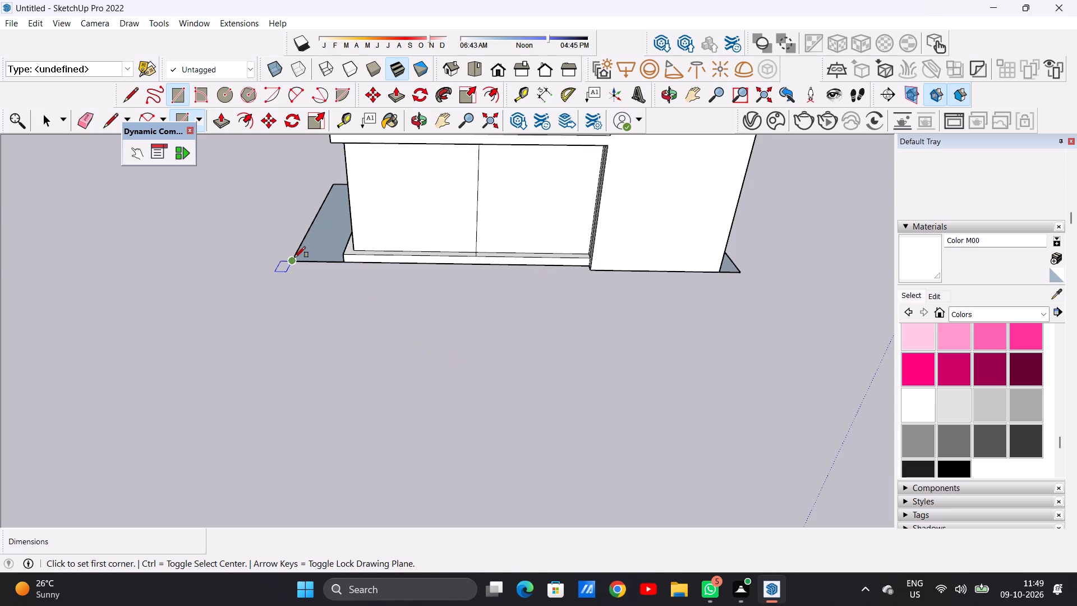
{"action": "left_click", "coordinate": [293, 259]}
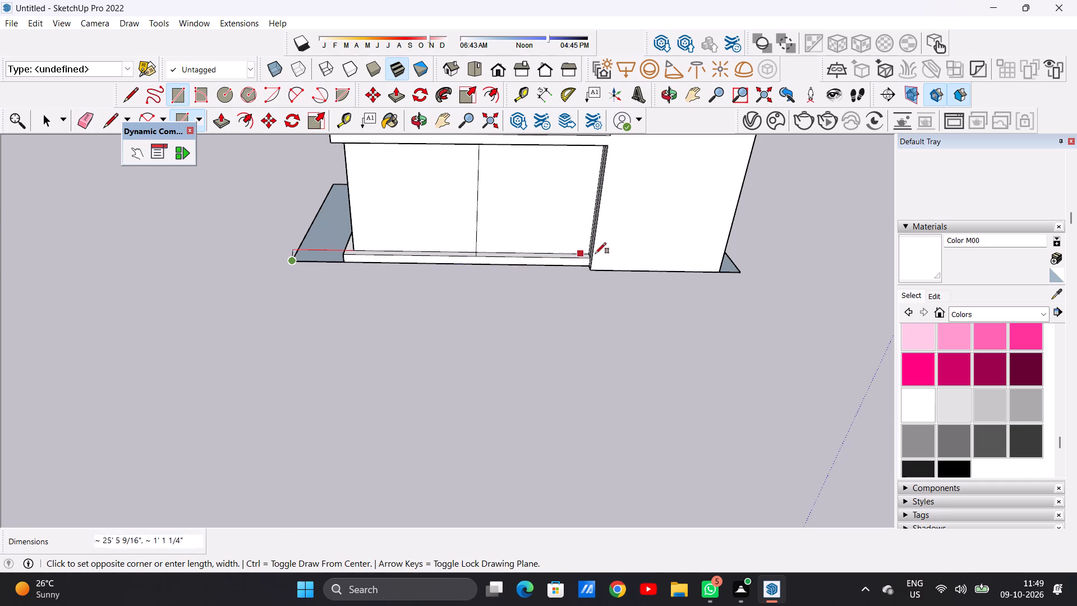
{"action": "left_click", "coordinate": [740, 275]}
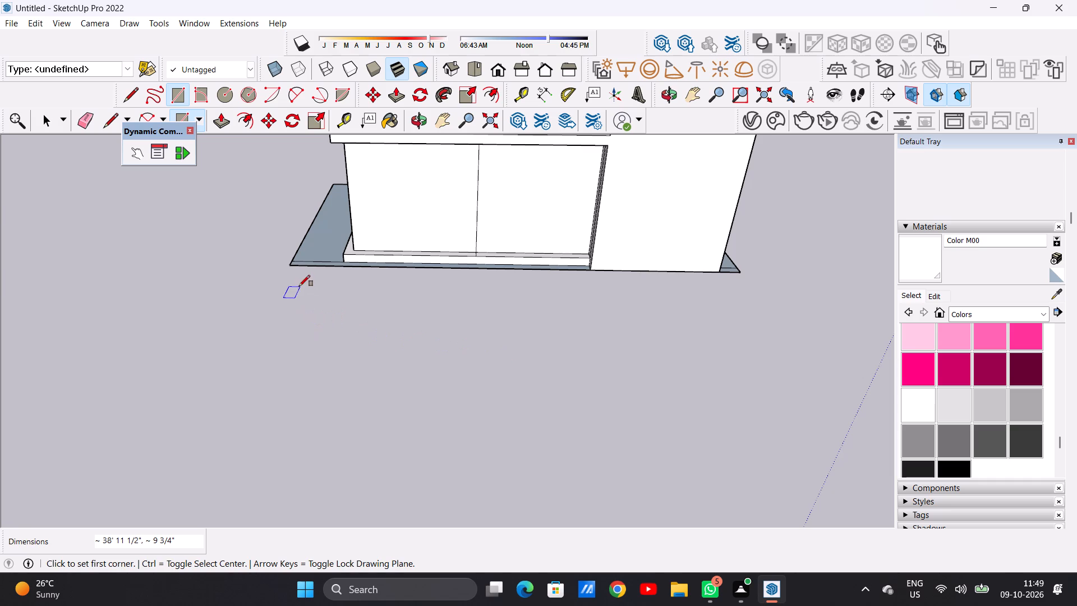
{"action": "key", "text": "space"}
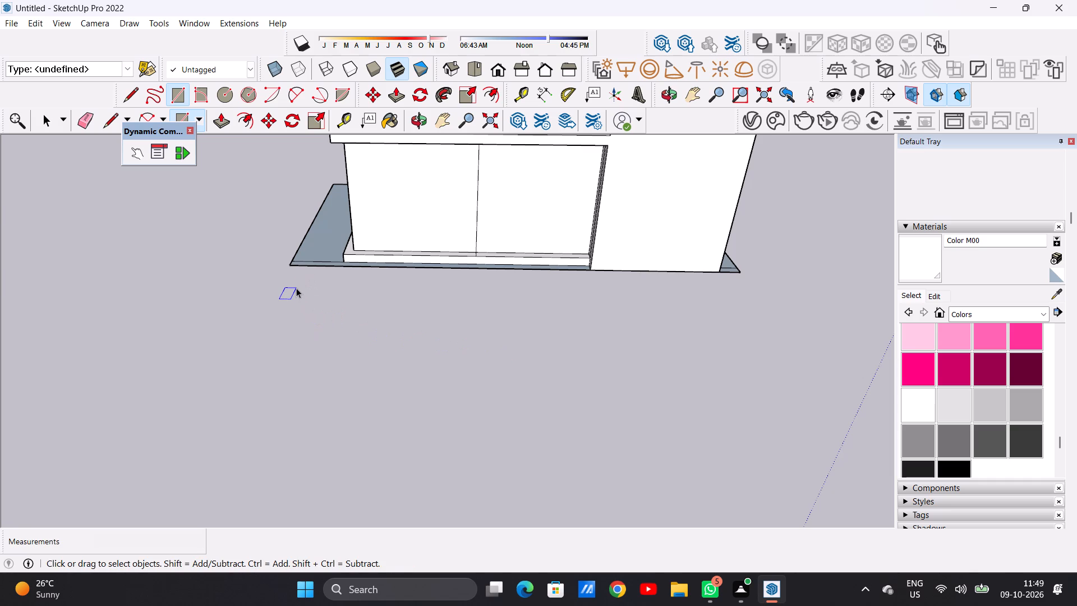
Draw a ground rectangle about 38' 11" by 6' 2" outward from the thin rear strip's outer edge, spanning its full length.
{"action": "key", "text": "r"}
{"action": "scroll", "coordinate": [281, 273], "scroll_direction": "up", "scroll_amount": 8}
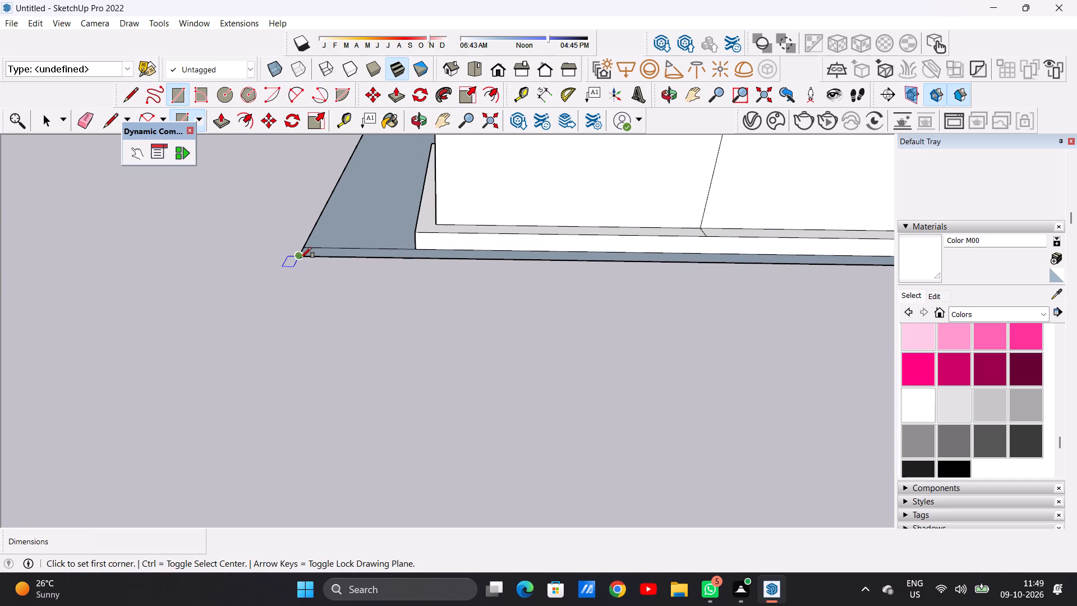
{"action": "left_click", "coordinate": [299, 257]}
{"action": "scroll", "coordinate": [366, 277], "scroll_direction": "down", "scroll_amount": 8}
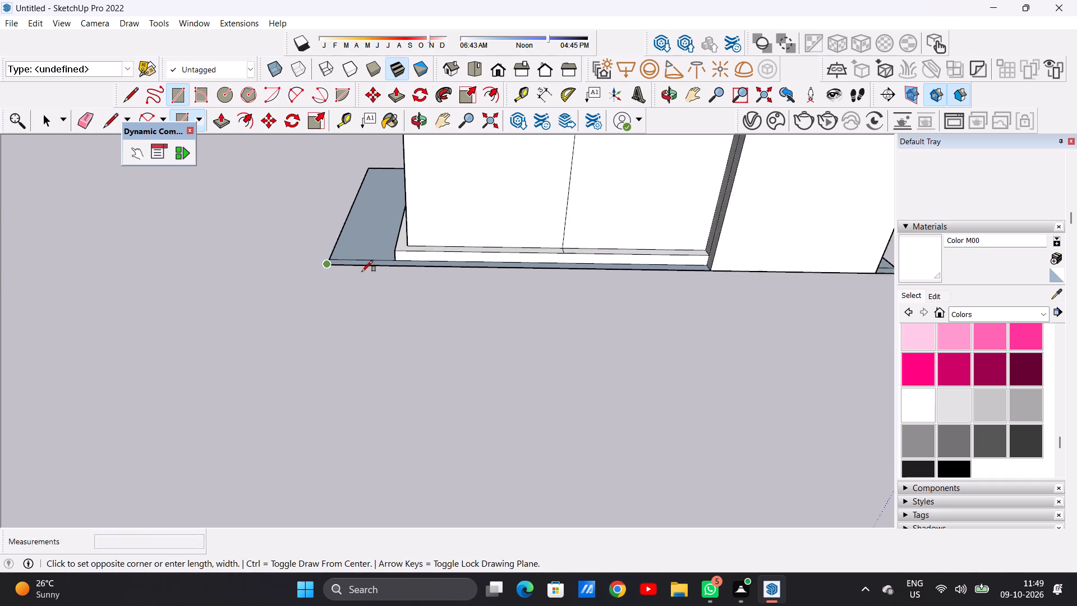
{"action": "scroll", "coordinate": [362, 272], "scroll_direction": "down", "scroll_amount": 2}
{"action": "scroll", "coordinate": [588, 272], "scroll_direction": "up", "scroll_amount": 9}
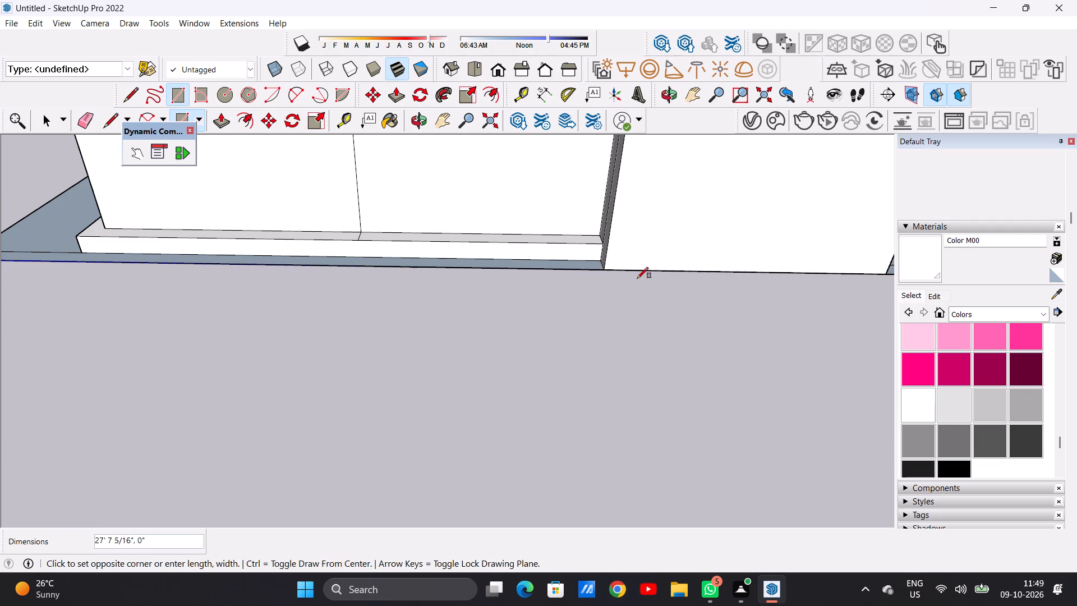
{"action": "scroll", "coordinate": [604, 286], "scroll_direction": "down", "scroll_amount": 5}
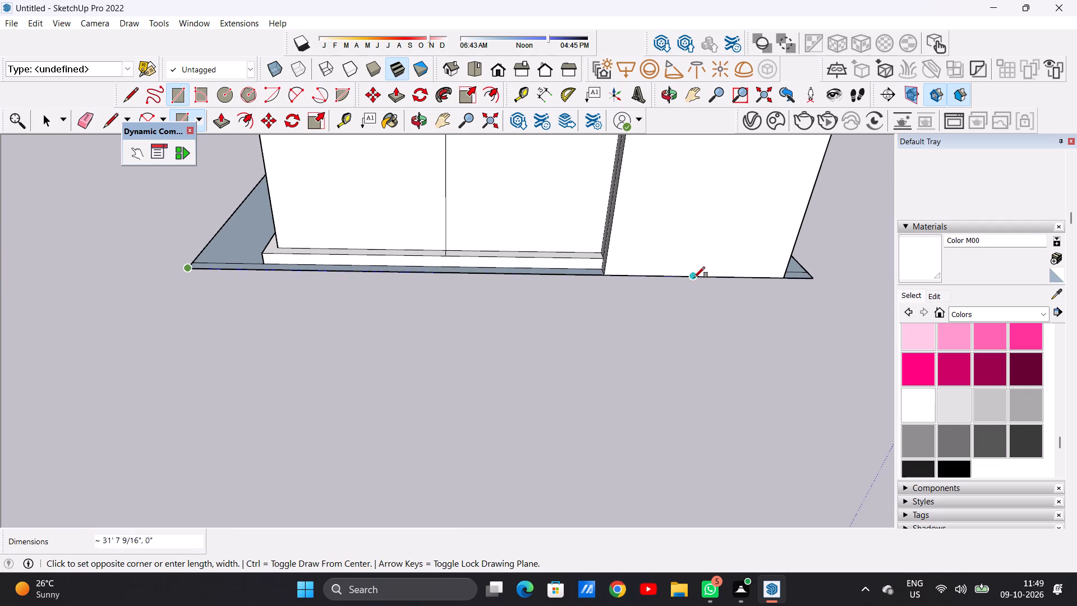
{"action": "left_click", "coordinate": [812, 282]}
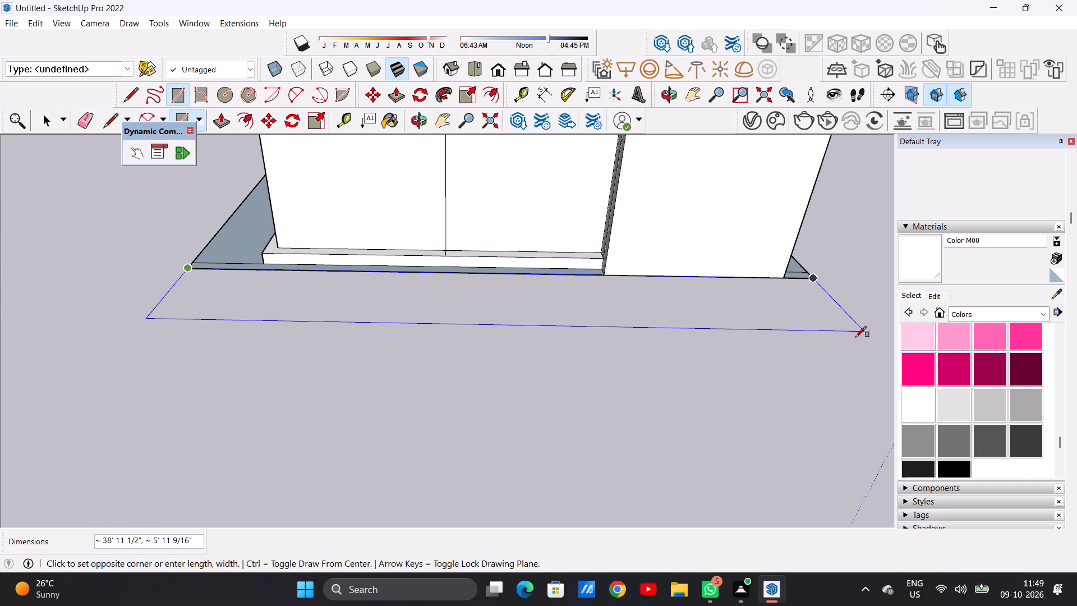
{"action": "left_click", "coordinate": [858, 339]}
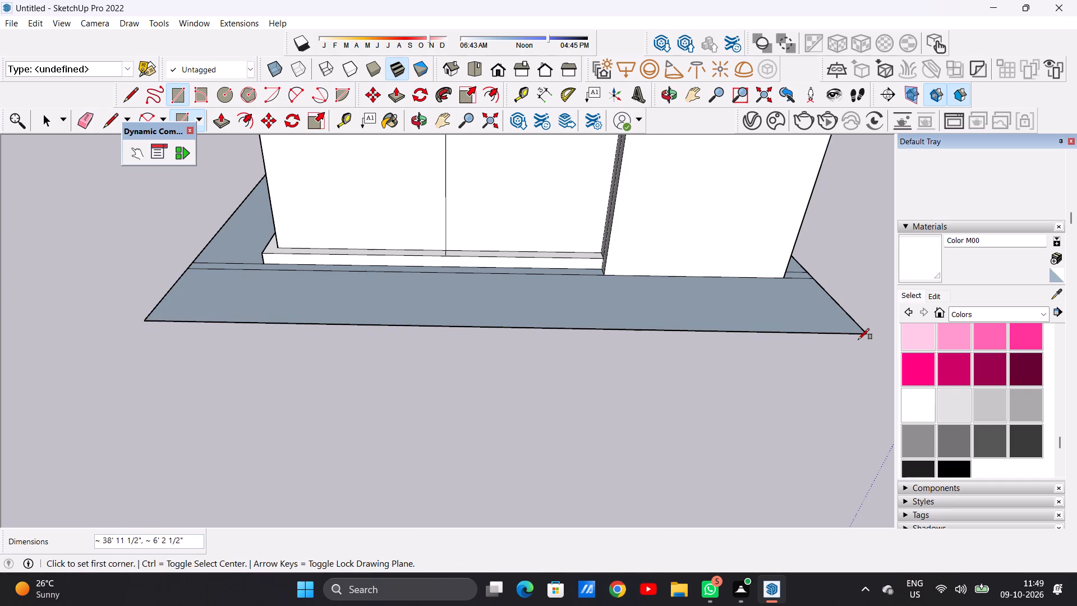
{"action": "key", "text": "space"}
Erase the long dividing lines between the rear ground strips along the recessed part of the rear wall.
{"action": "scroll", "coordinate": [342, 232], "scroll_direction": "down", "scroll_amount": 7}
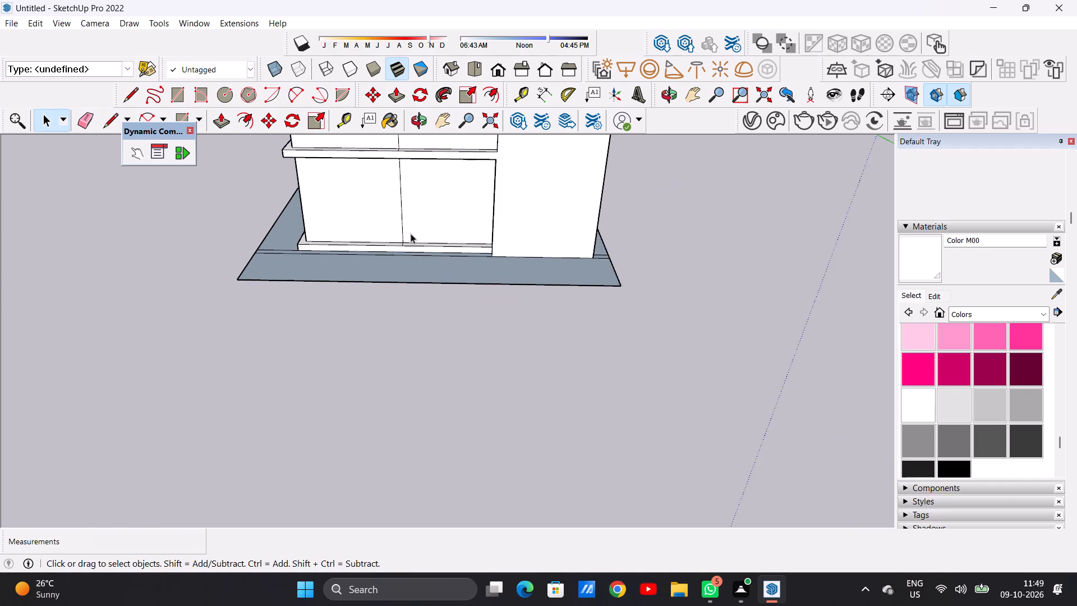
{"action": "middle_click_drag", "start_coordinate": [411, 251], "coordinate": [439, 391]}
{"action": "scroll", "coordinate": [453, 319], "scroll_direction": "up", "scroll_amount": 8}
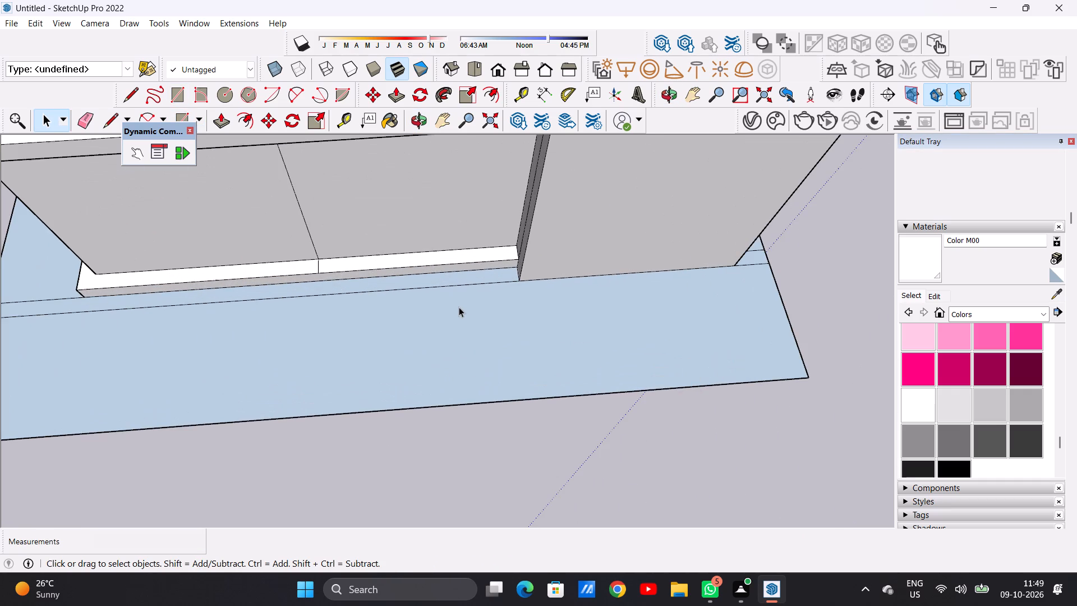
{"action": "key", "text": "e"}
{"action": "scroll", "coordinate": [463, 293], "scroll_direction": "up", "scroll_amount": 4}
{"action": "left_click_drag", "start_coordinate": [472, 276], "coordinate": [475, 290]}
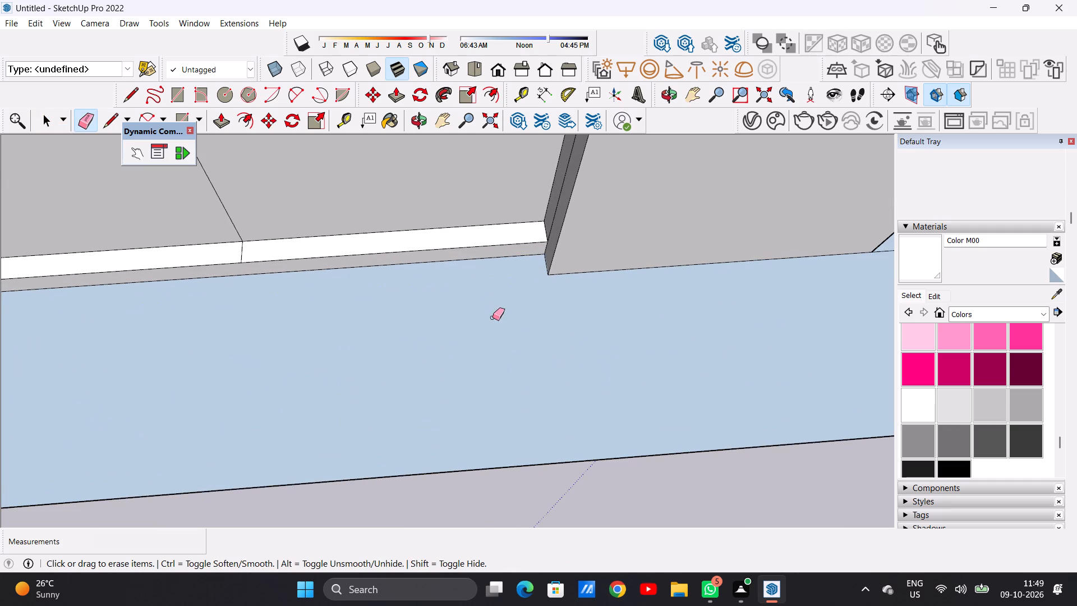
Erase the short dividing lines crossing the ground between the projecting rear block's corner and the plot's outer edge.
{"action": "scroll", "coordinate": [493, 318], "scroll_direction": "down", "scroll_amount": 10}
{"action": "scroll", "coordinate": [641, 293], "scroll_direction": "up", "scroll_amount": 6}
{"action": "scroll", "coordinate": [683, 289], "scroll_direction": "down", "scroll_amount": 1}
{"action": "scroll", "coordinate": [683, 289], "scroll_direction": "up", "scroll_amount": 6}
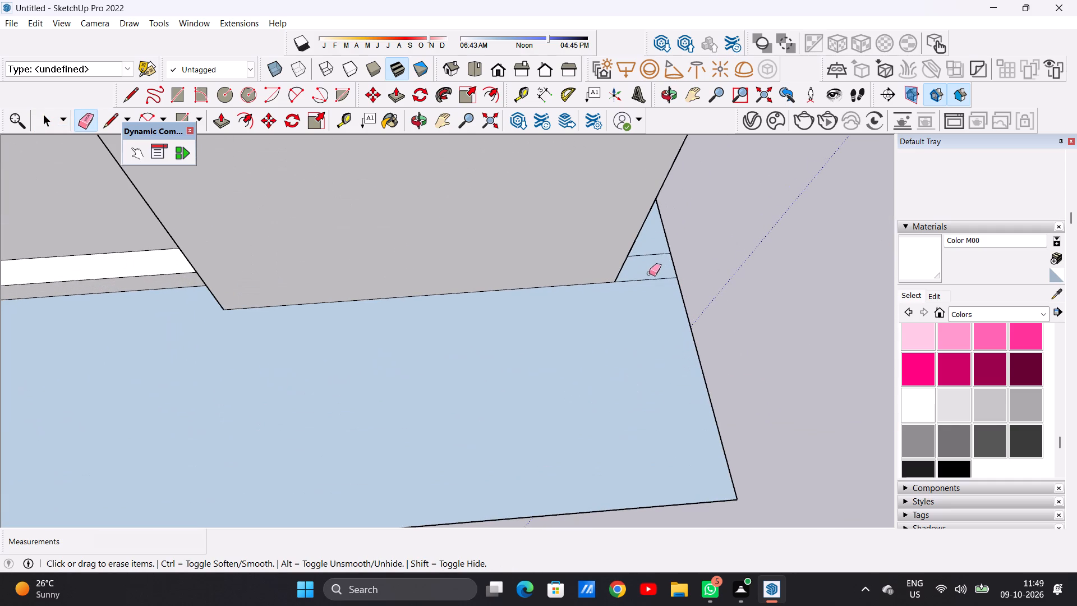
{"action": "left_click_drag", "start_coordinate": [647, 282], "coordinate": [646, 293]}
{"action": "left_click_drag", "start_coordinate": [652, 274], "coordinate": [655, 286]}
{"action": "left_click_drag", "start_coordinate": [651, 251], "coordinate": [651, 268]}
{"action": "scroll", "coordinate": [607, 337], "scroll_direction": "down", "scroll_amount": 2}
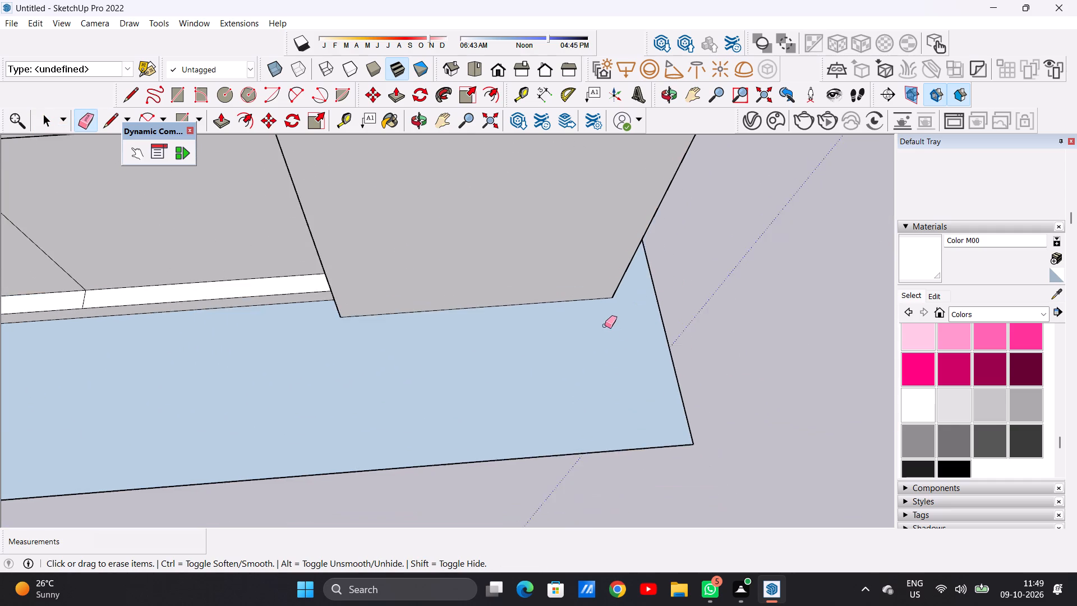
Erase the dividing line between the rear ground strip and the side strip at the opposite rear plinth corner.
{"action": "scroll", "coordinate": [605, 325], "scroll_direction": "down", "scroll_amount": 4}
{"action": "scroll", "coordinate": [600, 318], "scroll_direction": "up", "scroll_amount": 1}
{"action": "scroll", "coordinate": [600, 318], "scroll_direction": "down", "scroll_amount": 12}
{"action": "scroll", "coordinate": [375, 318], "scroll_direction": "down", "scroll_amount": 1}
{"action": "scroll", "coordinate": [371, 318], "scroll_direction": "up", "scroll_amount": 7}
{"action": "scroll", "coordinate": [303, 324], "scroll_direction": "down", "scroll_amount": 1}
{"action": "scroll", "coordinate": [303, 324], "scroll_direction": "up", "scroll_amount": 3}
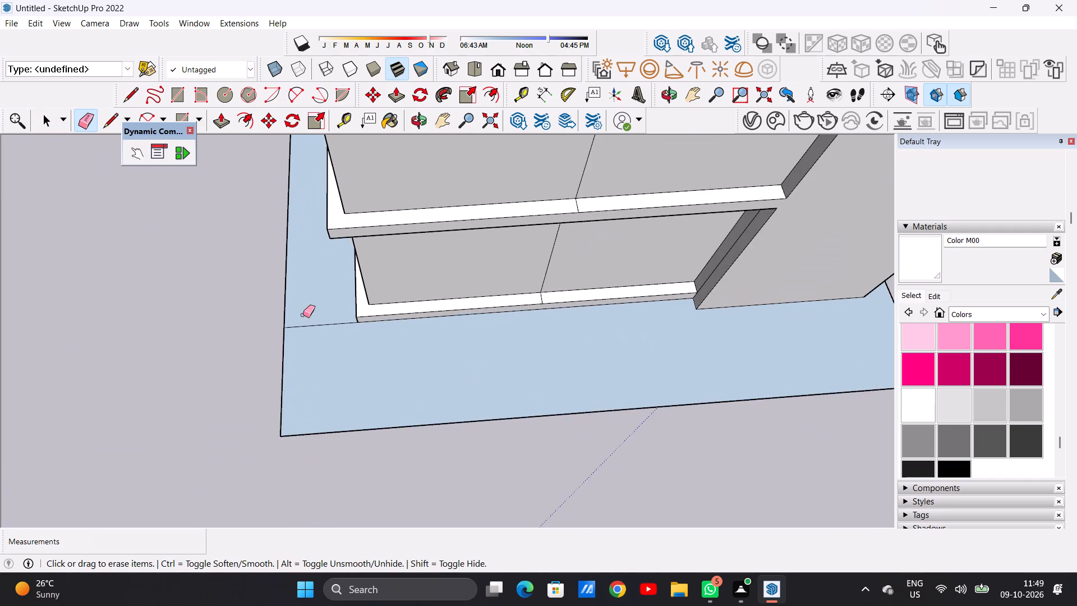
{"action": "left_click_drag", "start_coordinate": [303, 317], "coordinate": [309, 337]}
{"action": "key", "text": "space"}
Examine the merged ground plot from above, below and behind, and the whole building in the Front view.
{"action": "scroll", "coordinate": [338, 344], "scroll_direction": "down", "scroll_amount": 19}
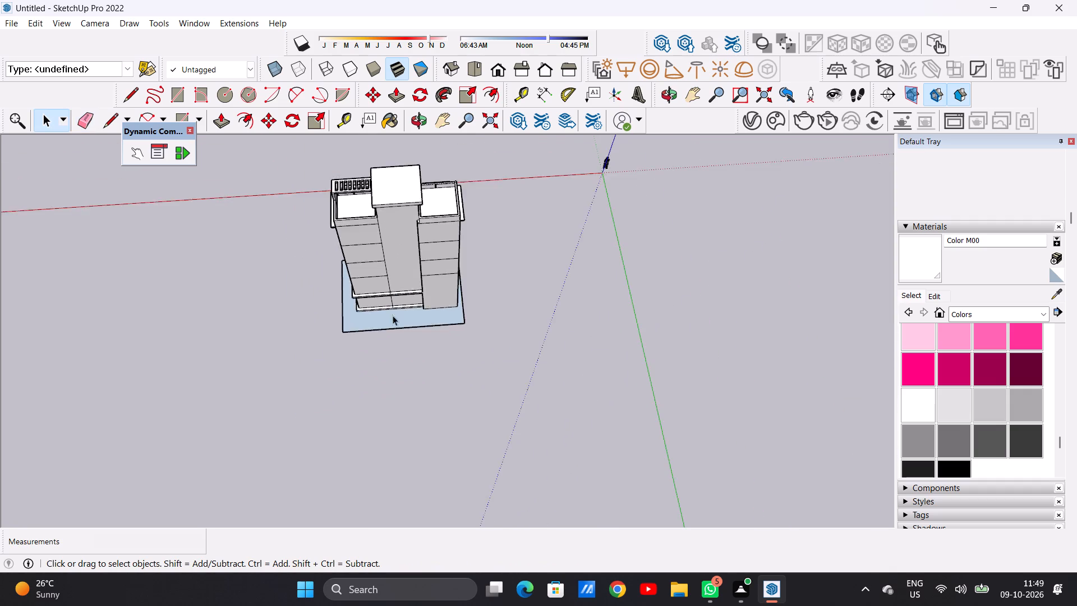
{"action": "middle_click_drag", "start_coordinate": [393, 379], "coordinate": [394, 144]}
{"action": "middle_click_drag", "start_coordinate": [365, 458], "coordinate": [354, 295]}
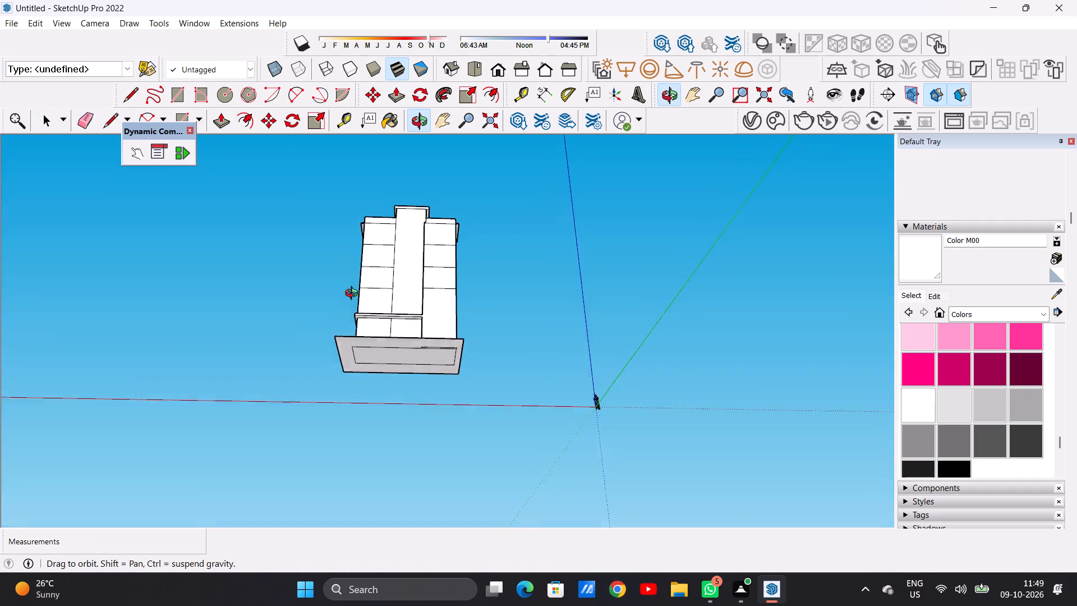
{"action": "middle_click_drag", "start_coordinate": [354, 295], "coordinate": [354, 305]}
{"action": "scroll", "coordinate": [459, 380], "scroll_direction": "up", "scroll_amount": 16}
{"action": "scroll", "coordinate": [428, 351], "scroll_direction": "down", "scroll_amount": 12}
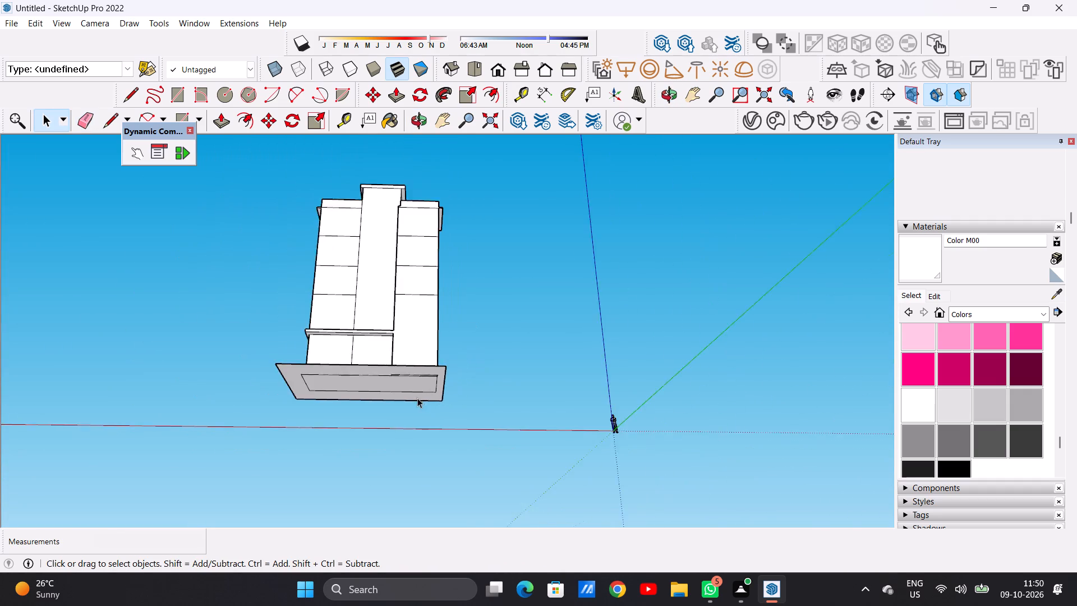
{"action": "scroll", "coordinate": [417, 398], "scroll_direction": "down", "scroll_amount": 10}
{"action": "middle_click_drag", "start_coordinate": [417, 382], "coordinate": [334, 548]}
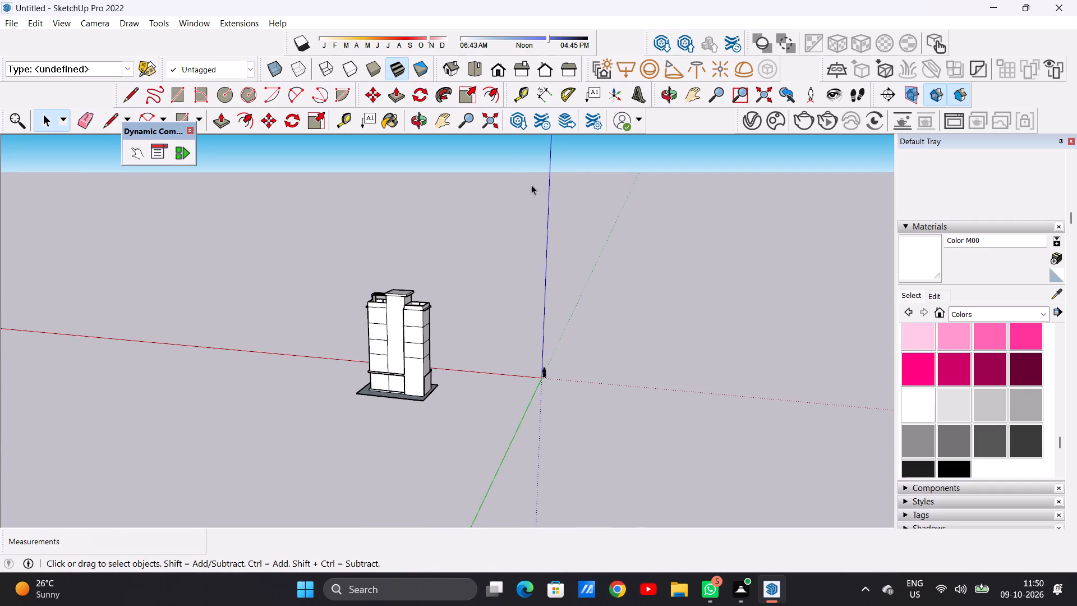
{"action": "left_click", "coordinate": [495, 71]}
{"action": "scroll", "coordinate": [487, 295], "scroll_direction": "down", "scroll_amount": 3}
{"action": "scroll", "coordinate": [528, 324], "scroll_direction": "up", "scroll_amount": 6}
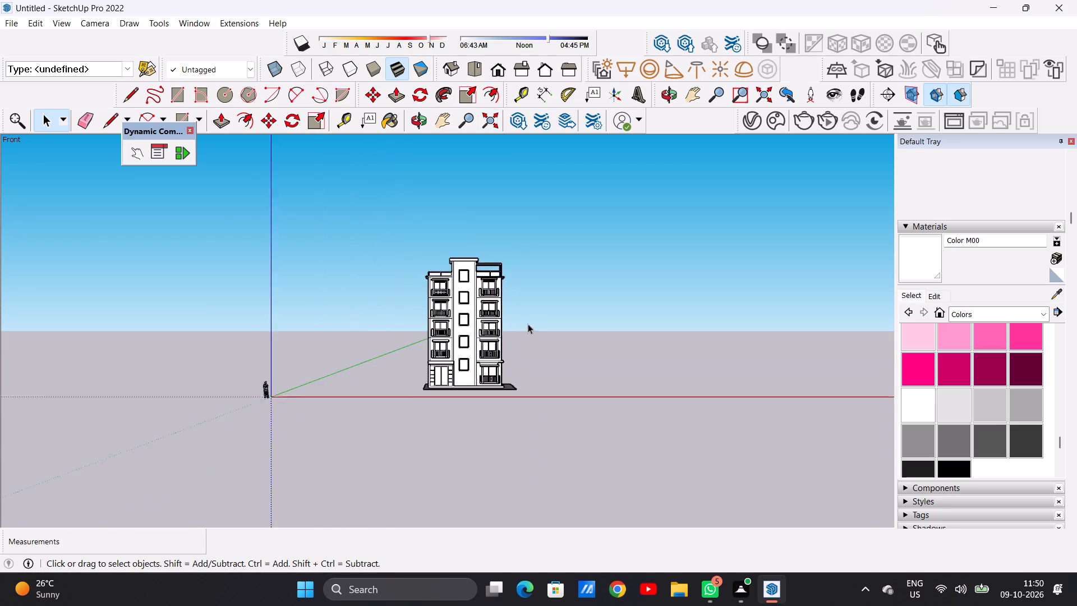
{"action": "scroll", "coordinate": [528, 324], "scroll_direction": "up", "scroll_amount": 2}
{"action": "scroll", "coordinate": [426, 310], "scroll_direction": "up", "scroll_amount": 7}
{"action": "scroll", "coordinate": [478, 342], "scroll_direction": "up", "scroll_amount": 5}
{"action": "scroll", "coordinate": [404, 353], "scroll_direction": "down", "scroll_amount": 11}
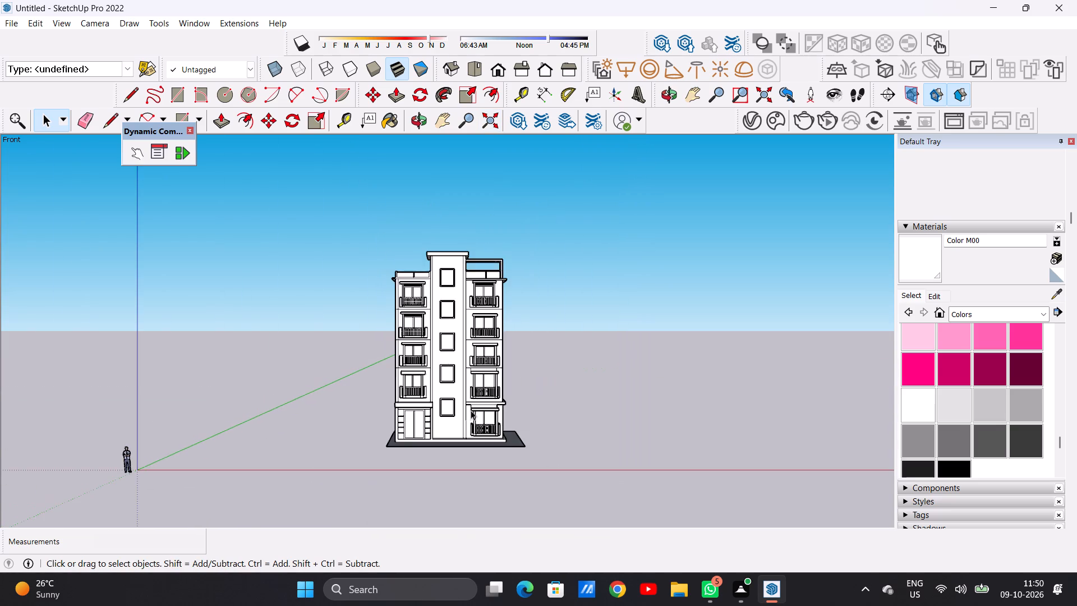
Offset the ground plot's outer boundary inward by about 1'.
{"action": "middle_click_drag", "start_coordinate": [471, 417], "coordinate": [458, 563]}
{"action": "scroll", "coordinate": [516, 420], "scroll_direction": "up", "scroll_amount": 4}
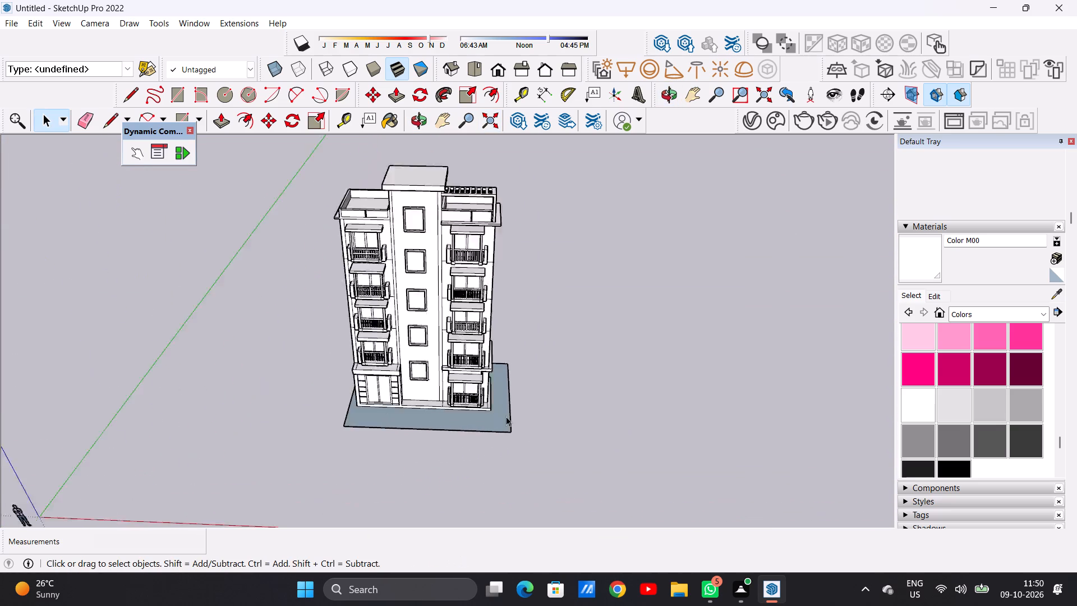
{"action": "scroll", "coordinate": [506, 416], "scroll_direction": "up", "scroll_amount": 3}
{"action": "middle_click_drag", "start_coordinate": [507, 433], "coordinate": [516, 490]}
{"action": "scroll", "coordinate": [501, 371], "scroll_direction": "up", "scroll_amount": 4}
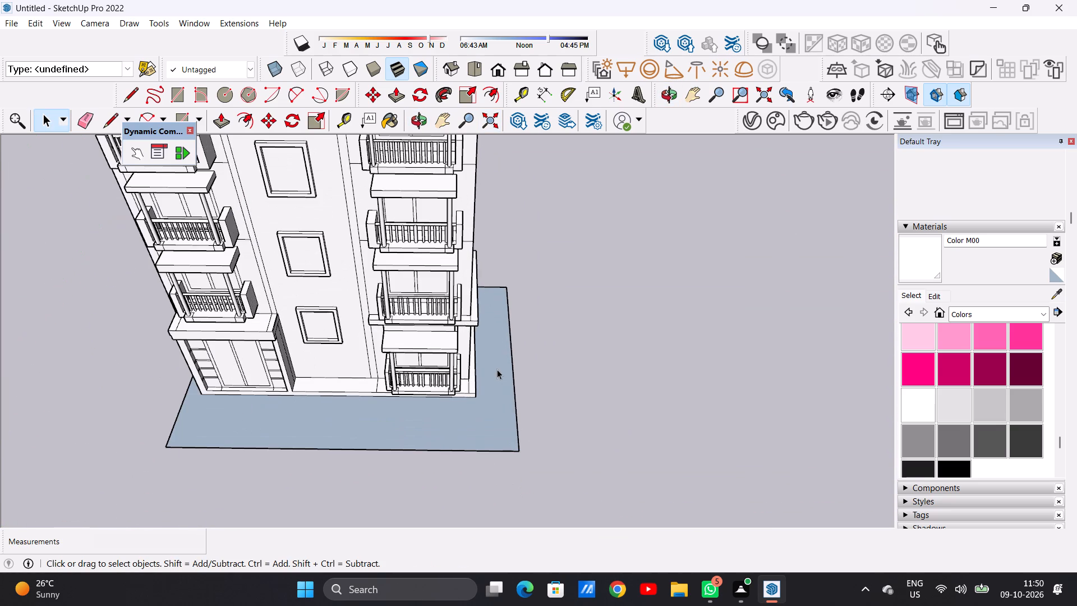
{"action": "type", "text": "OF"}
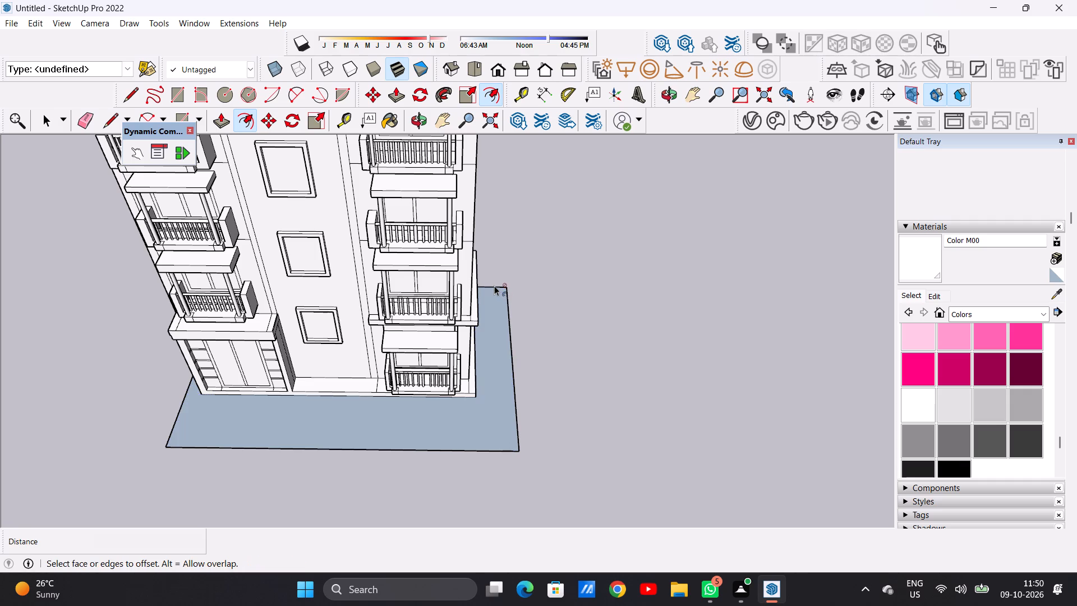
{"action": "left_click", "coordinate": [505, 329]}
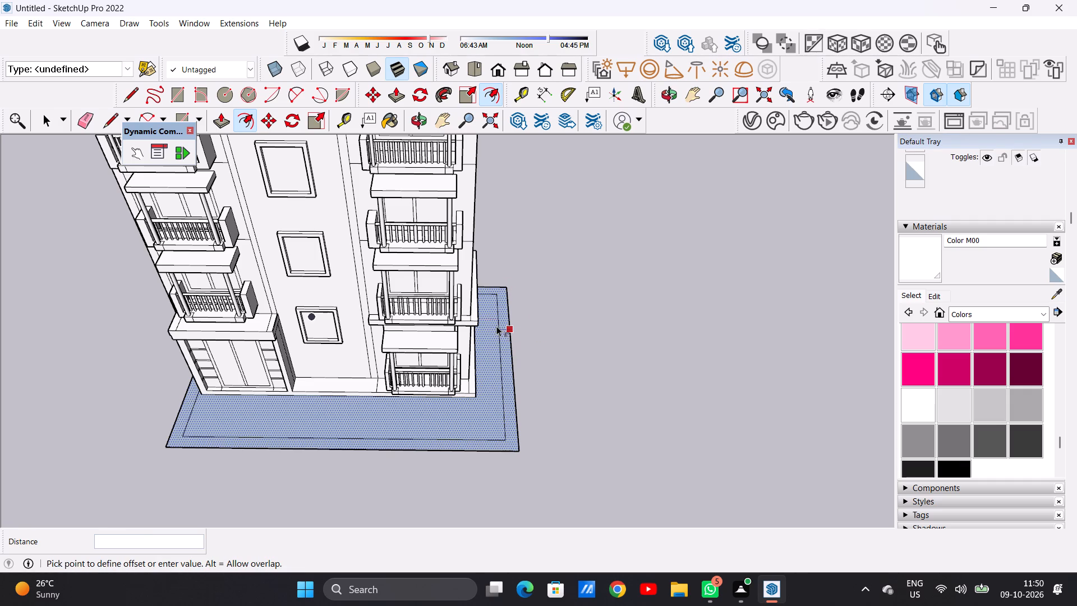
{"action": "left_click", "coordinate": [501, 327]}
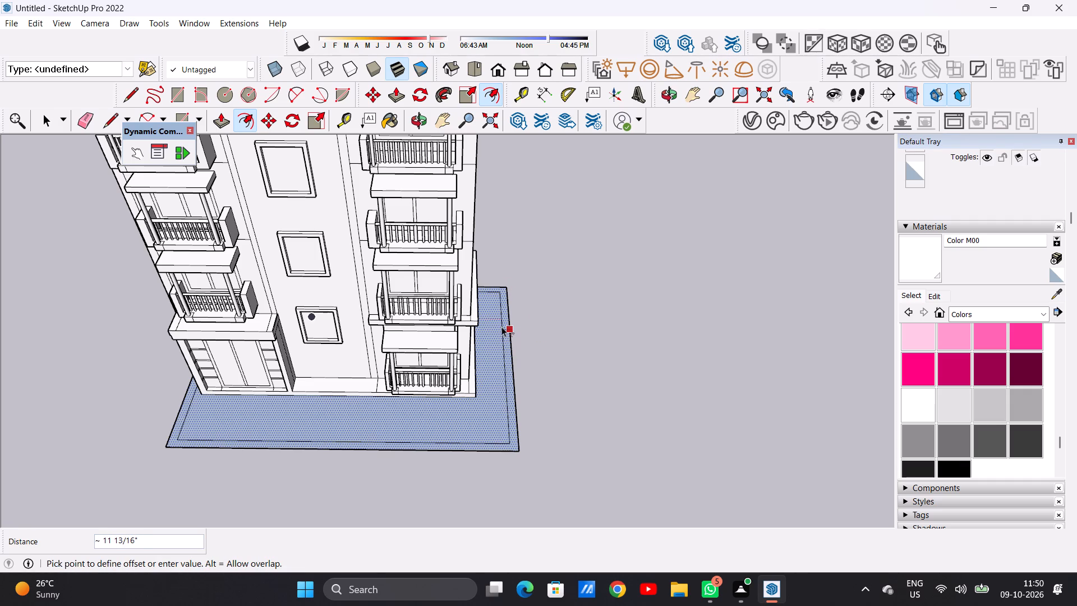
{"action": "key", "text": "space"}
Examine the offset border around the ground plot from the entrance corner and the front.
{"action": "scroll", "coordinate": [544, 344], "scroll_direction": "down", "scroll_amount": 5}
{"action": "middle_click_drag", "start_coordinate": [199, 433], "coordinate": [325, 370]}
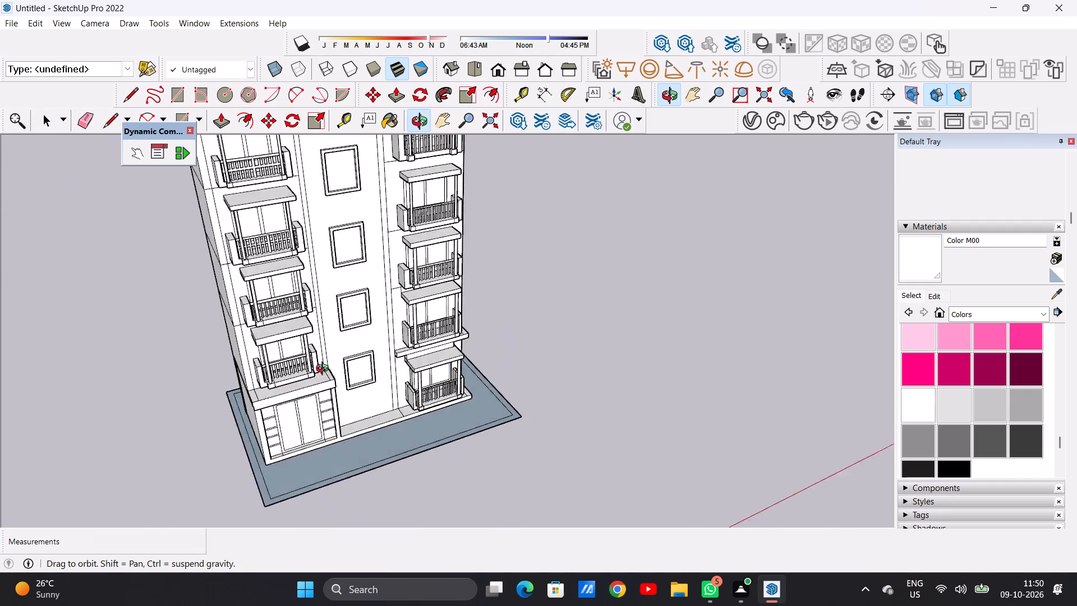
{"action": "middle_click_drag", "start_coordinate": [325, 370], "coordinate": [354, 358]}
{"action": "scroll", "coordinate": [279, 440], "scroll_direction": "down", "scroll_amount": 5}
{"action": "scroll", "coordinate": [251, 470], "scroll_direction": "up", "scroll_amount": 15}
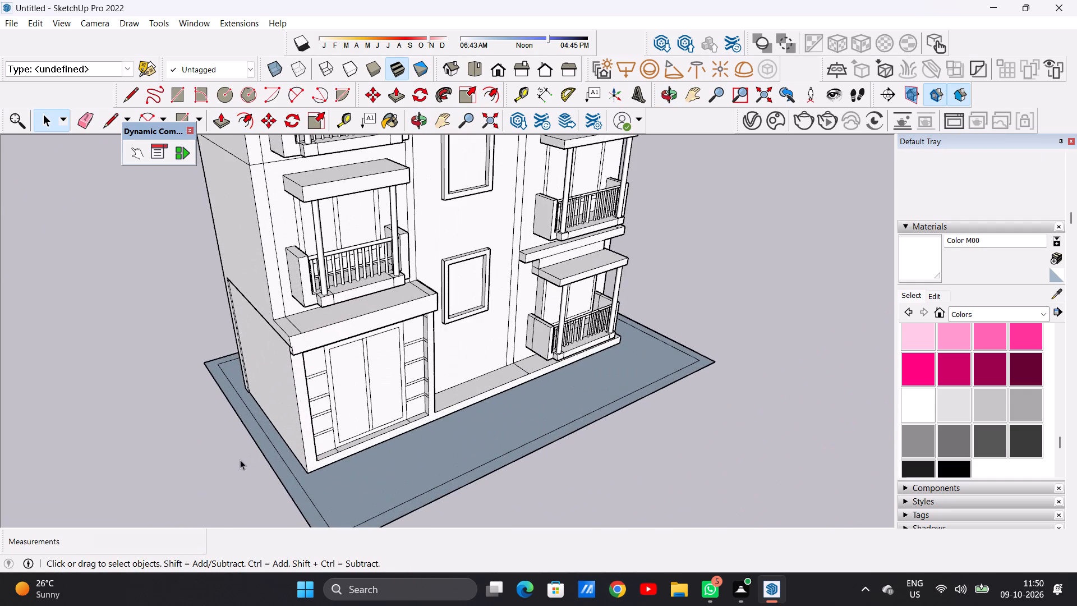
{"action": "middle_click_drag", "start_coordinate": [208, 392], "coordinate": [216, 411]}
{"action": "scroll", "coordinate": [216, 411], "scroll_direction": "down", "scroll_amount": 3}
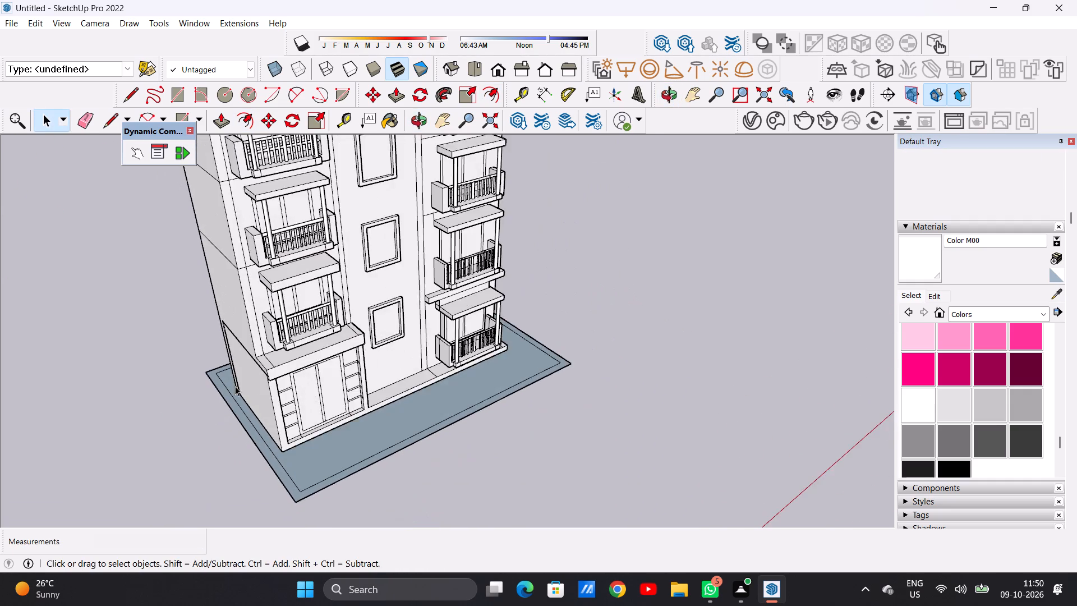
{"action": "scroll", "coordinate": [235, 386], "scroll_direction": "down", "scroll_amount": 9}
{"action": "middle_click_drag", "start_coordinate": [260, 427], "coordinate": [125, 441]}
{"action": "middle_click_drag", "start_coordinate": [433, 408], "coordinate": [427, 460]}
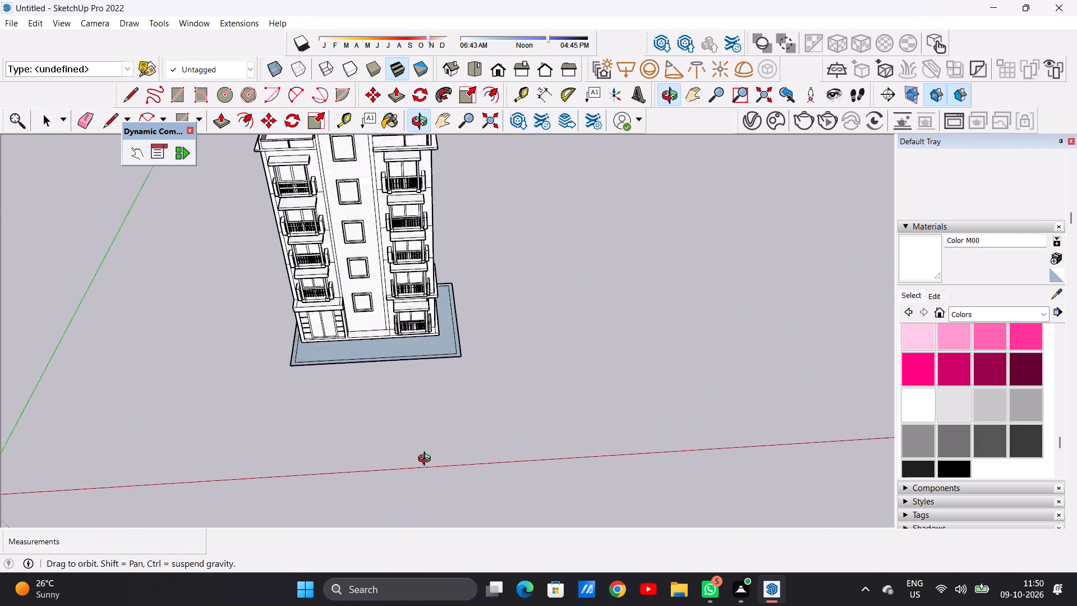
{"action": "middle_click_drag", "start_coordinate": [427, 460], "coordinate": [425, 481]}
{"action": "scroll", "coordinate": [403, 352], "scroll_direction": "up", "scroll_amount": 10}
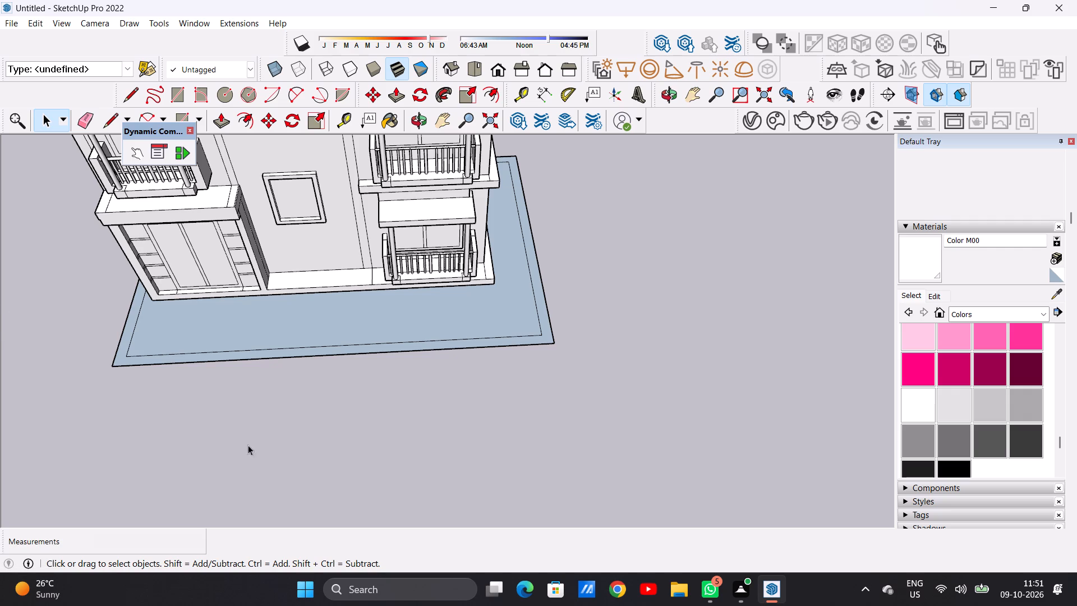
Examine the whole building and its ground plot from the balcony-side corner and the front.
{"action": "scroll", "coordinate": [342, 389], "scroll_direction": "down", "scroll_amount": 20}
{"action": "scroll", "coordinate": [342, 389], "scroll_direction": "down", "scroll_amount": 3}
{"action": "middle_click_drag", "start_coordinate": [328, 365], "coordinate": [295, 279]}
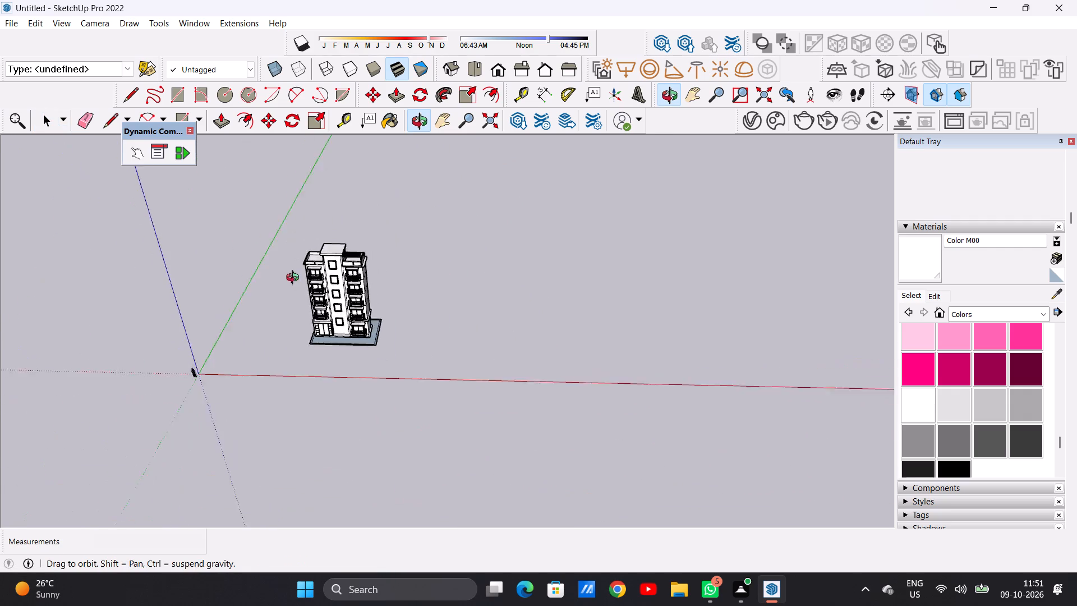
{"action": "middle_click_drag", "start_coordinate": [295, 279], "coordinate": [158, 327]}
{"action": "scroll", "coordinate": [426, 261], "scroll_direction": "up", "scroll_amount": 13}
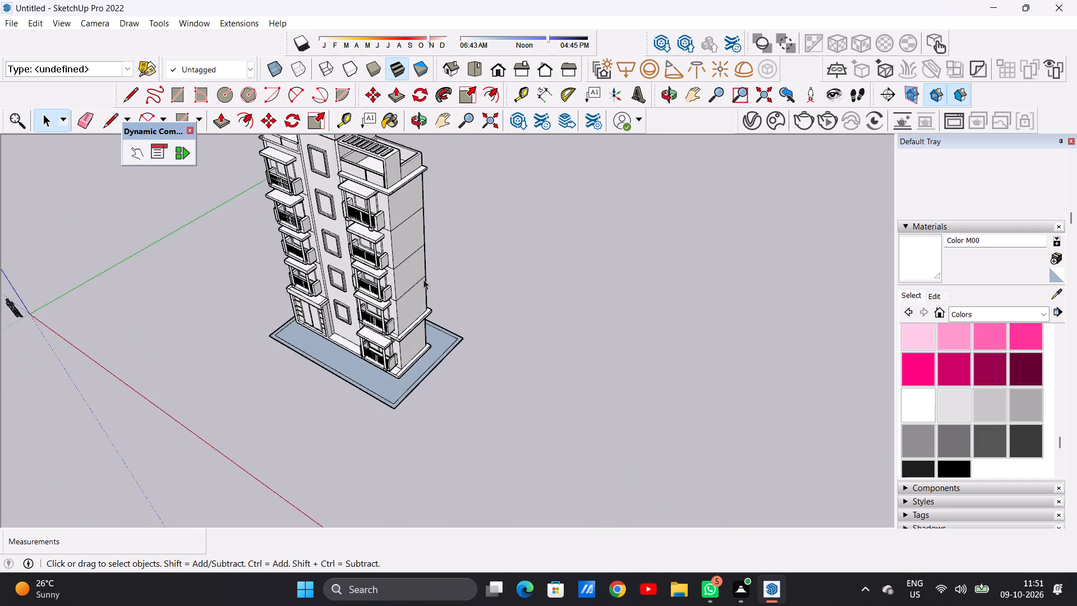
{"action": "scroll", "coordinate": [425, 299], "scroll_direction": "down", "scroll_amount": 5}
{"action": "middle_click_drag", "start_coordinate": [324, 236], "coordinate": [438, 187]}
{"action": "scroll", "coordinate": [373, 210], "scroll_direction": "up", "scroll_amount": 9}
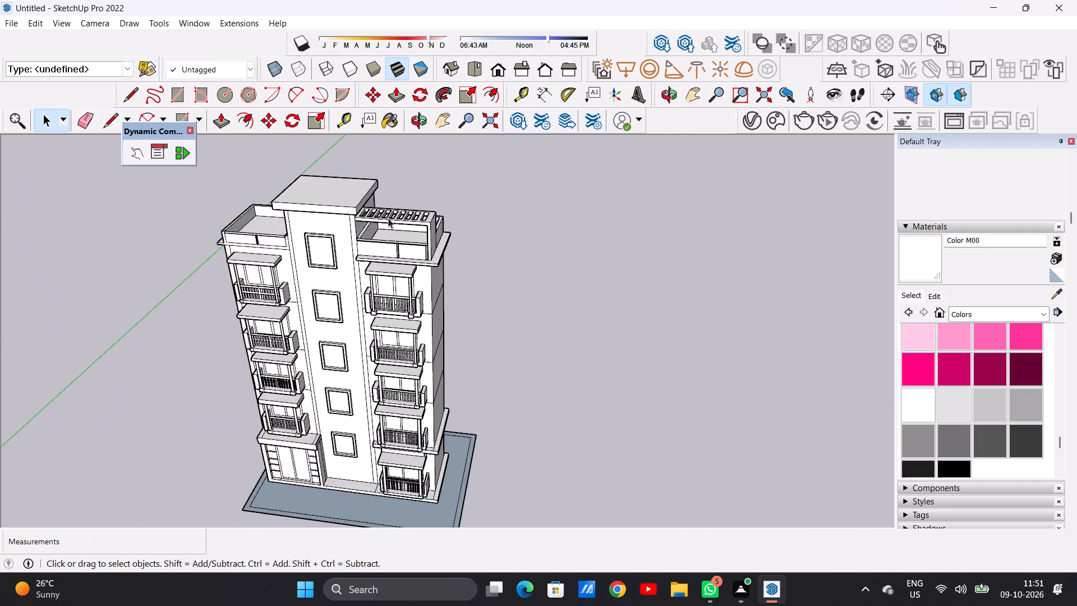
Examine the roof terrace with its slatted pergola, and the ground plot's border along the building's front.
{"action": "scroll", "coordinate": [388, 218], "scroll_direction": "up", "scroll_amount": 6}
{"action": "scroll", "coordinate": [396, 236], "scroll_direction": "down", "scroll_amount": 1}
{"action": "scroll", "coordinate": [396, 236], "scroll_direction": "up", "scroll_amount": 5}
{"action": "middle_click_drag", "start_coordinate": [405, 274], "coordinate": [435, 227]}
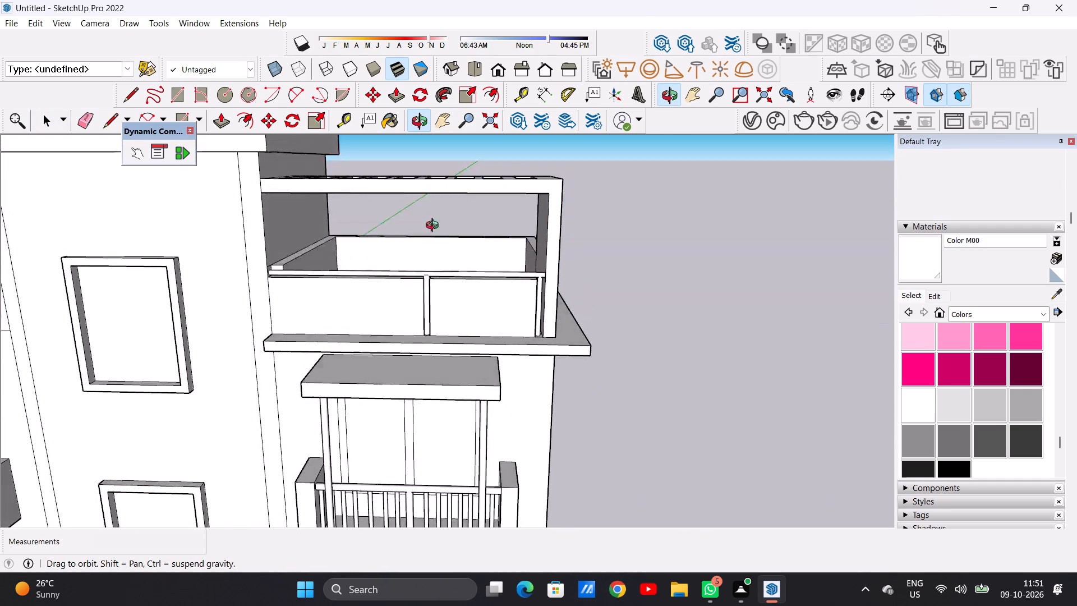
{"action": "middle_click_drag", "start_coordinate": [435, 227], "coordinate": [439, 263]}
{"action": "scroll", "coordinate": [411, 306], "scroll_direction": "down", "scroll_amount": 10}
{"action": "scroll", "coordinate": [315, 287], "scroll_direction": "up", "scroll_amount": 9}
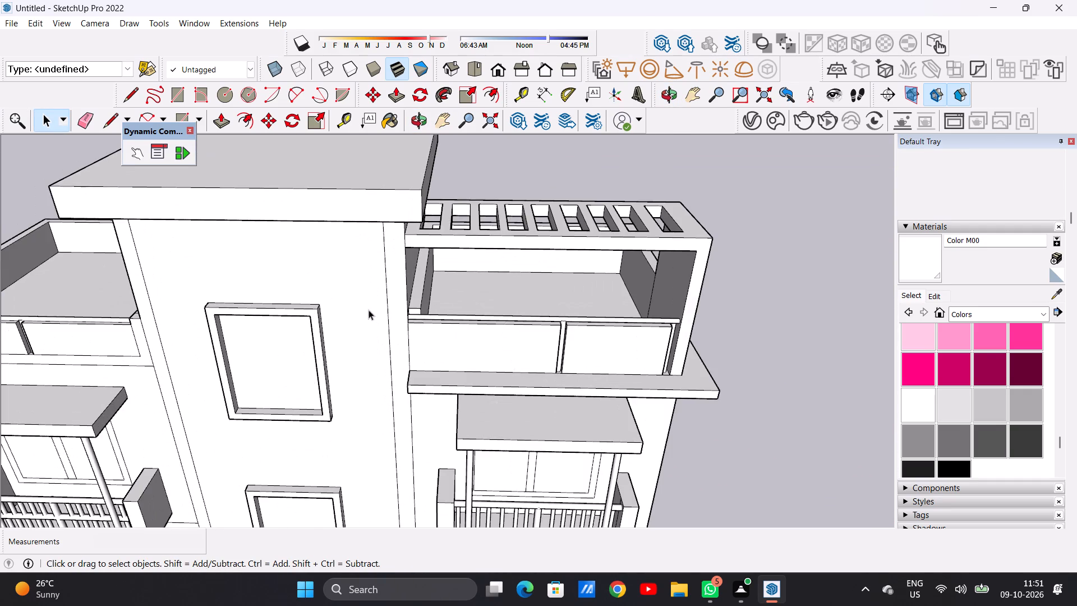
{"action": "scroll", "coordinate": [369, 326], "scroll_direction": "down", "scroll_amount": 15}
{"action": "scroll", "coordinate": [411, 359], "scroll_direction": "down", "scroll_amount": 5}
{"action": "scroll", "coordinate": [445, 433], "scroll_direction": "up", "scroll_amount": 2}
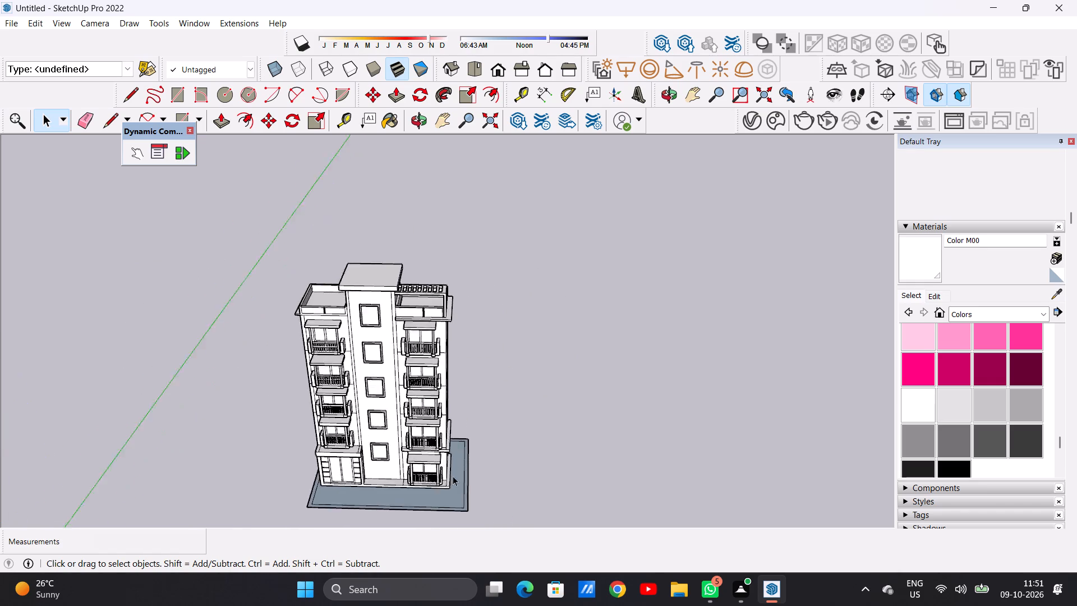
{"action": "scroll", "coordinate": [453, 476], "scroll_direction": "up", "scroll_amount": 4}
{"action": "scroll", "coordinate": [428, 534], "scroll_direction": "up", "scroll_amount": 3}
{"action": "scroll", "coordinate": [434, 343], "scroll_direction": "down", "scroll_amount": 6}
{"action": "scroll", "coordinate": [426, 423], "scroll_direction": "up", "scroll_amount": 6}
{"action": "middle_click_drag", "start_coordinate": [437, 428], "coordinate": [439, 485]}
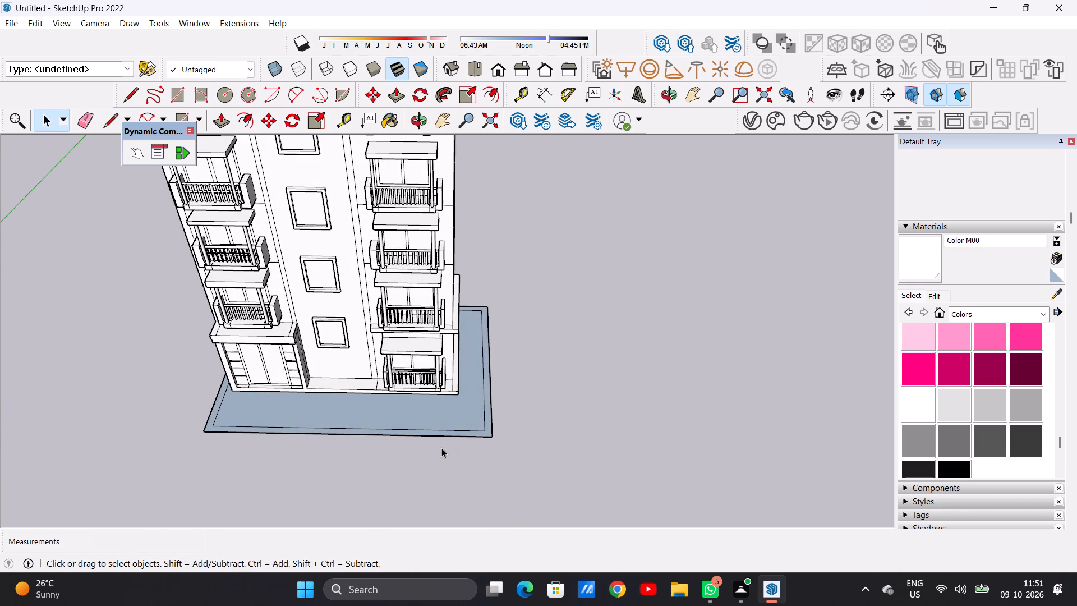
{"action": "scroll", "coordinate": [475, 413], "scroll_direction": "up", "scroll_amount": 6}
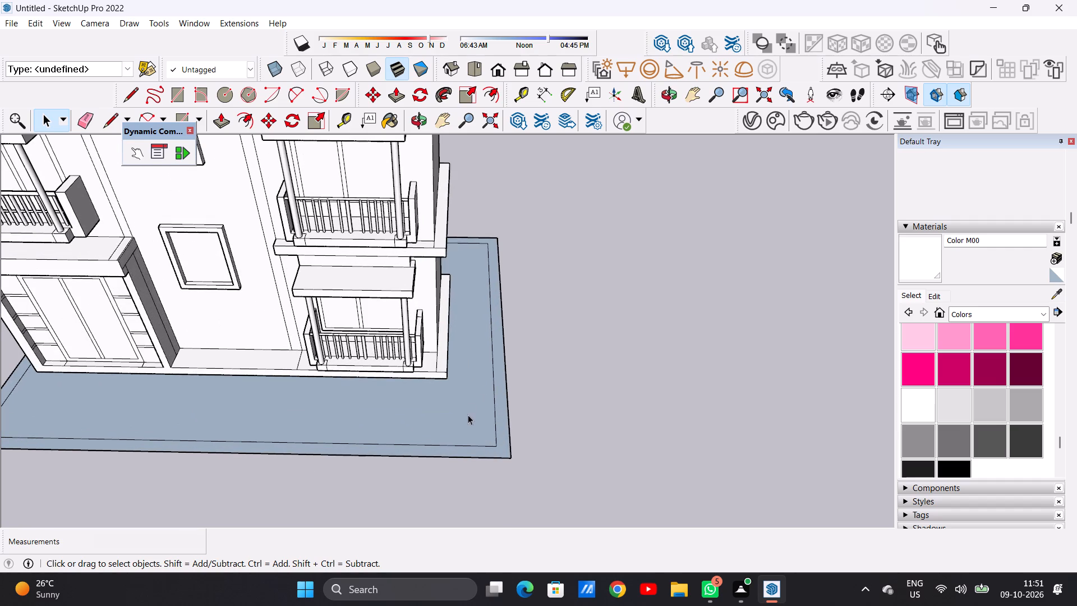
{"action": "scroll", "coordinate": [481, 417], "scroll_direction": "down", "scroll_amount": 6}
{"action": "scroll", "coordinate": [167, 438], "scroll_direction": "up", "scroll_amount": 5}
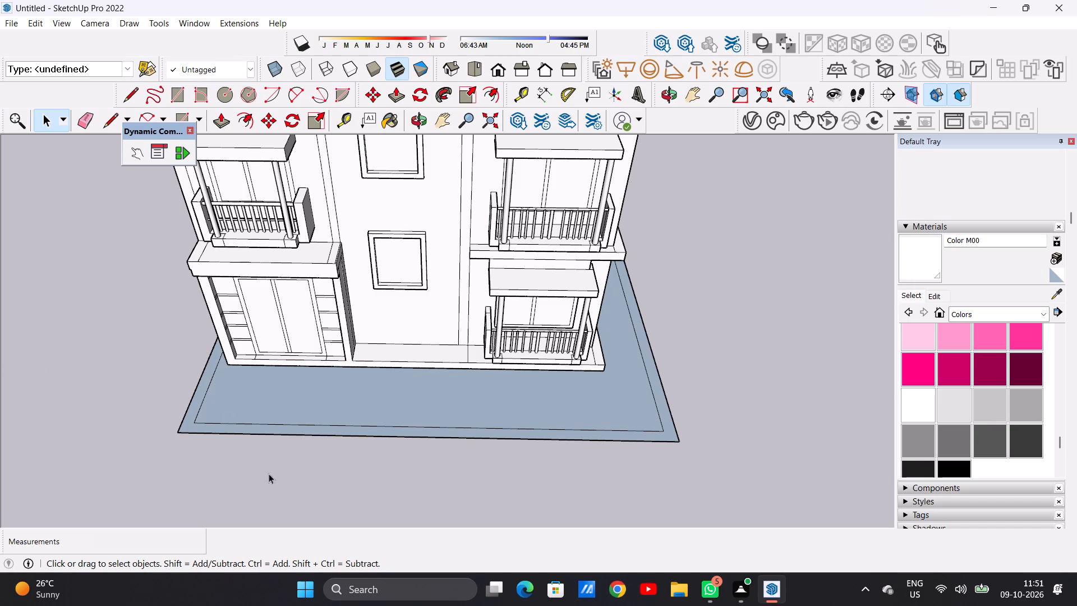
Draw lines about 1' long from the border's two front inner corners to the plot's front edge, separating the front strip.
{"action": "scroll", "coordinate": [204, 415], "scroll_direction": "up", "scroll_amount": 13}
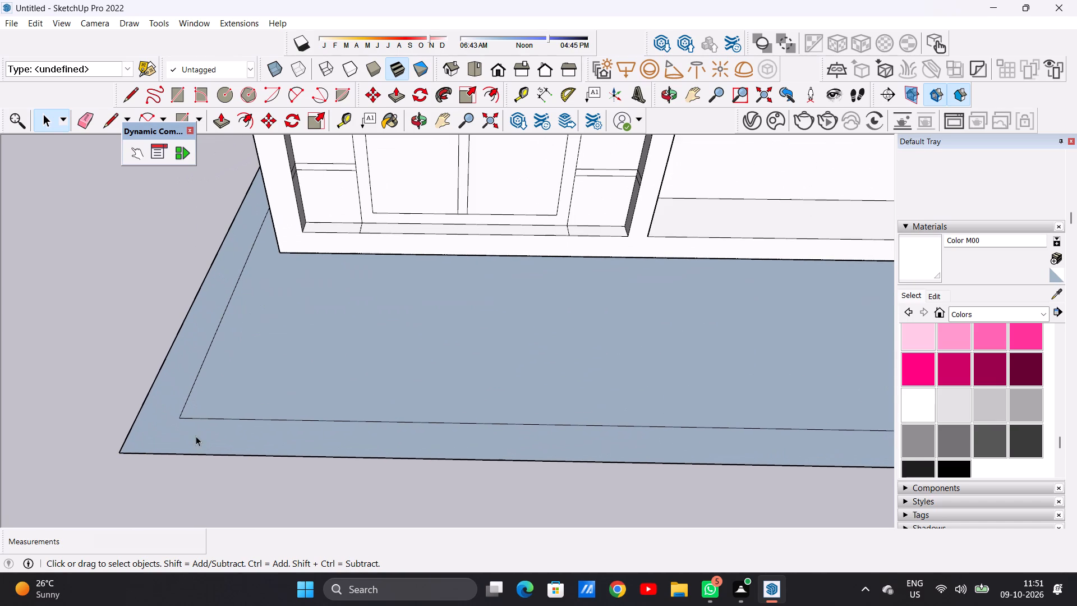
{"action": "key", "text": "l"}
{"action": "scroll", "coordinate": [190, 424], "scroll_direction": "up", "scroll_amount": 6}
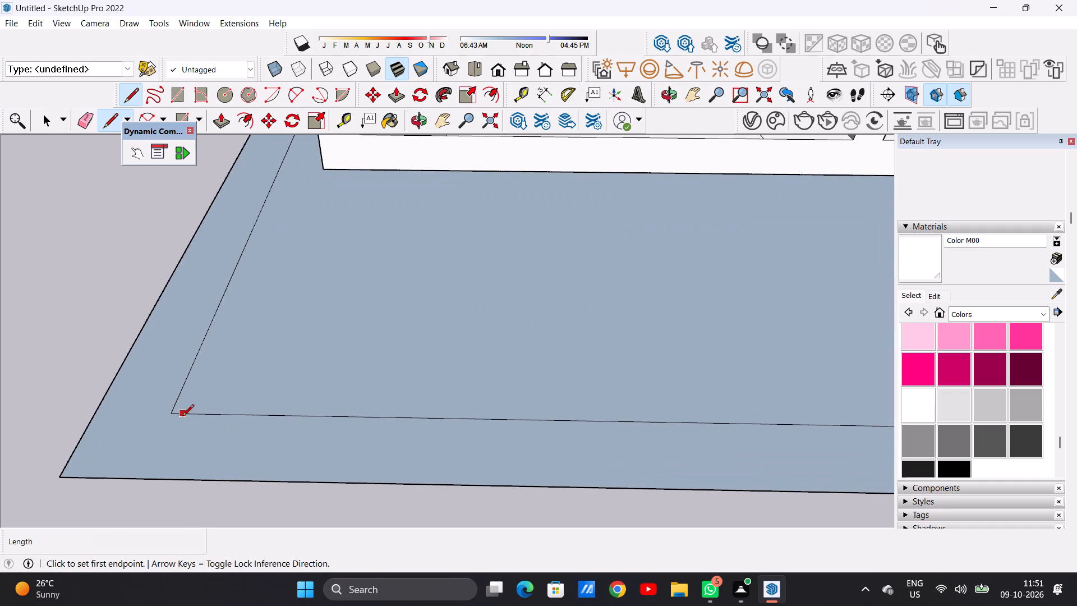
{"action": "left_click", "coordinate": [168, 416]}
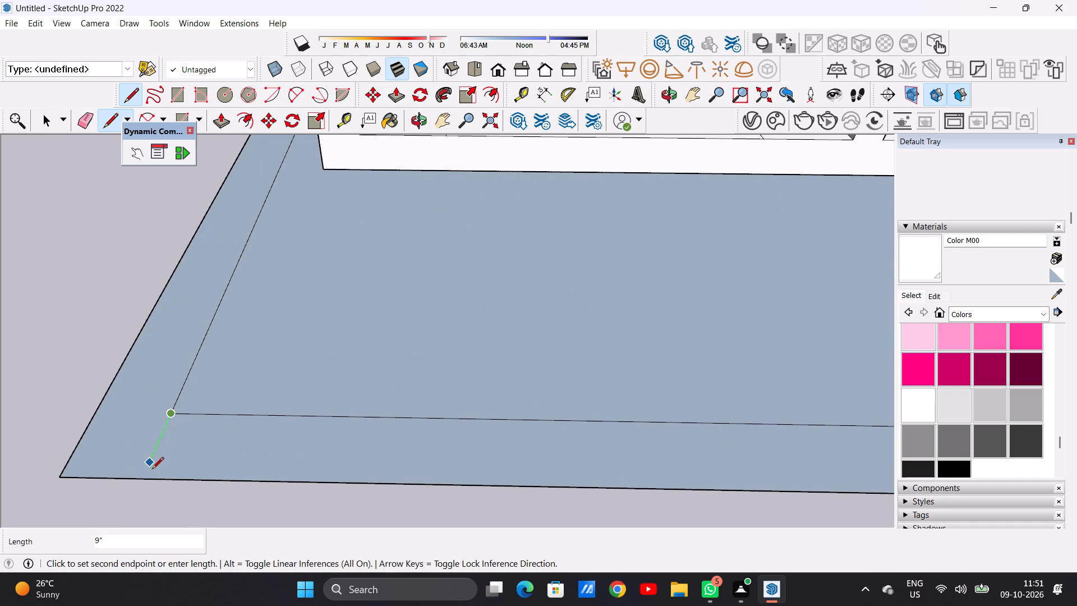
{"action": "left_click", "coordinate": [144, 480]}
{"action": "scroll", "coordinate": [158, 454], "scroll_direction": "down", "scroll_amount": 12}
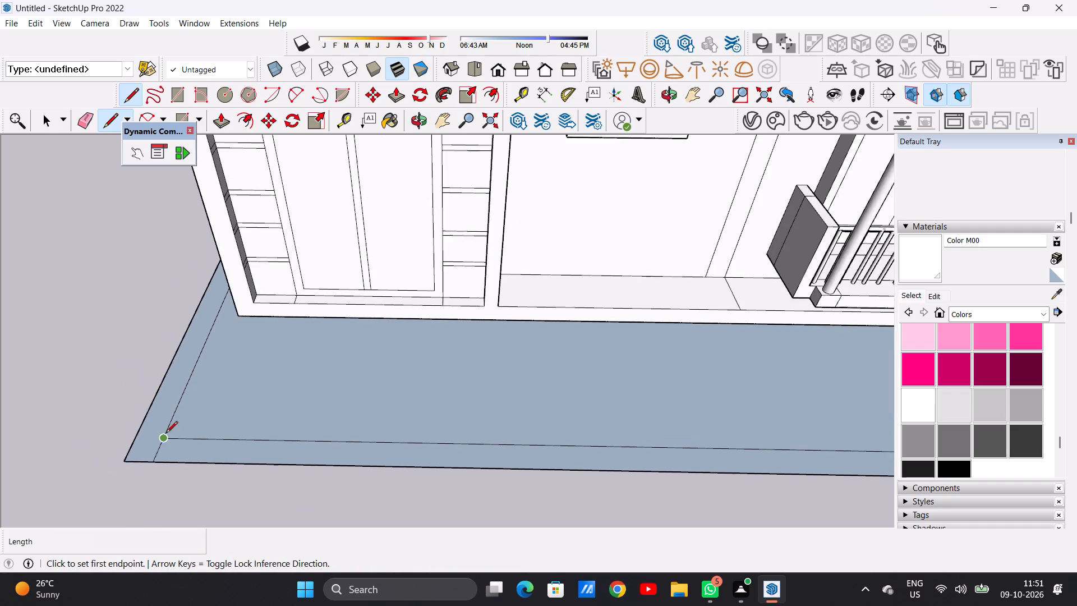
{"action": "scroll", "coordinate": [166, 434], "scroll_direction": "down", "scroll_amount": 17}
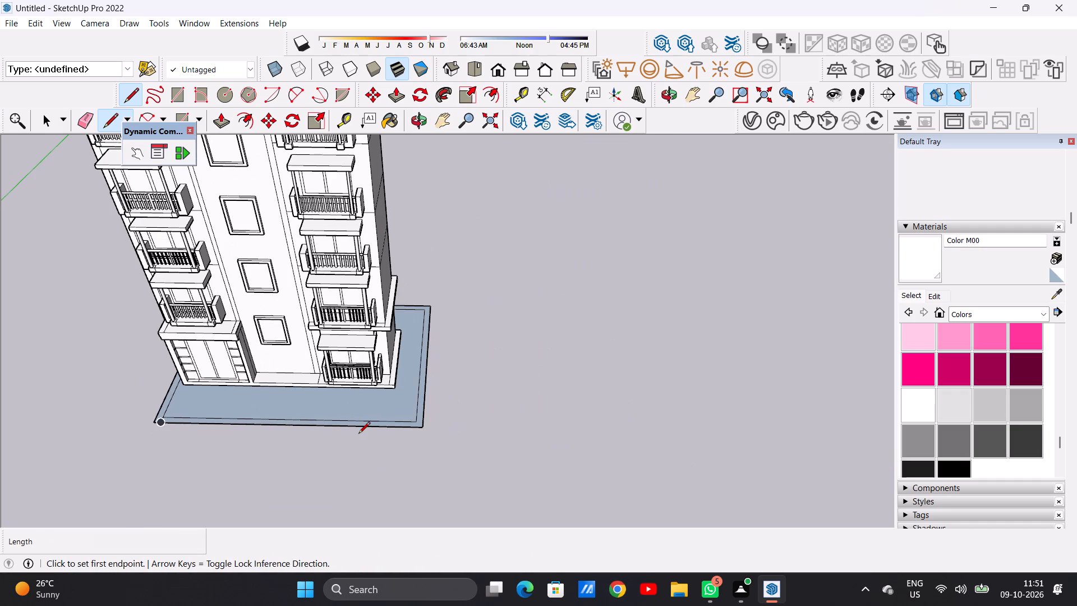
{"action": "scroll", "coordinate": [454, 422], "scroll_direction": "up", "scroll_amount": 5}
{"action": "scroll", "coordinate": [412, 412], "scroll_direction": "up", "scroll_amount": 17}
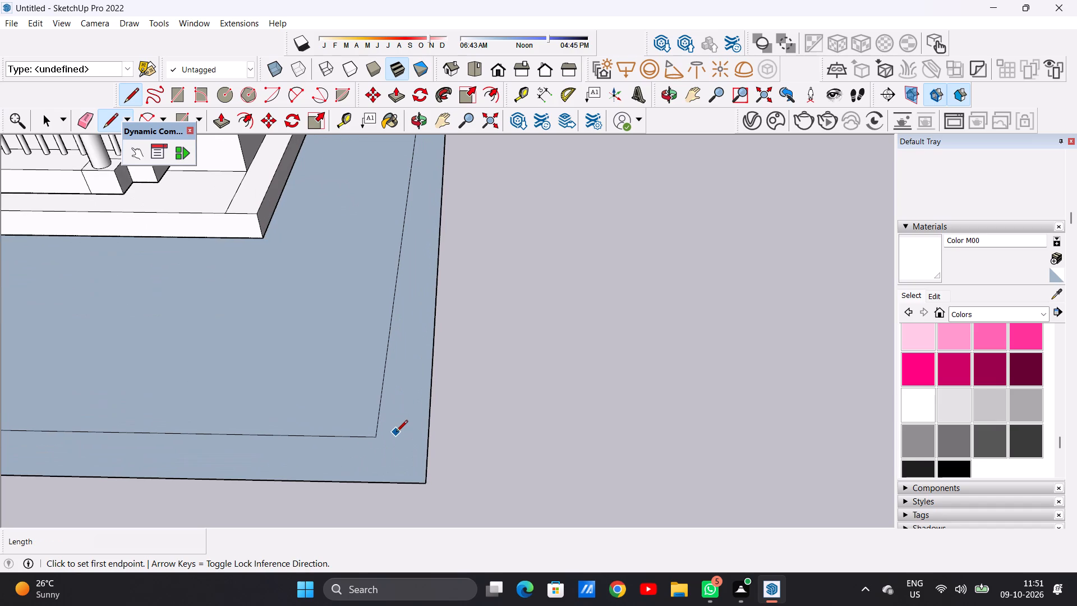
{"action": "left_click", "coordinate": [380, 434]}
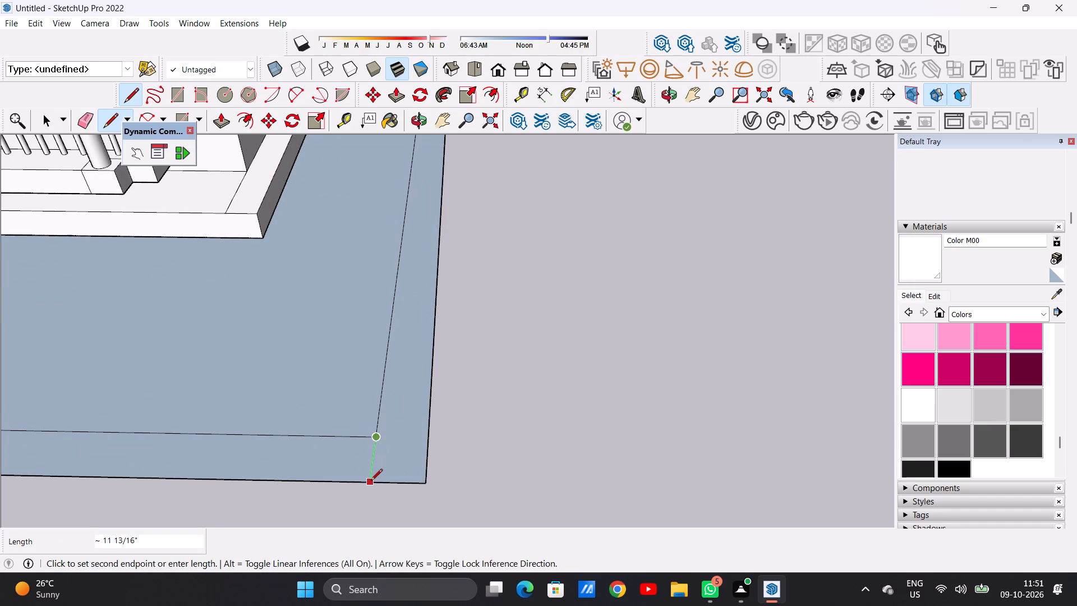
{"action": "left_click", "coordinate": [371, 481]}
{"action": "key", "text": "space"}
Push/Pull the border strip along the plot's sides and back up 5' as a boundary wall, leaving the front strip flat.
{"action": "scroll", "coordinate": [373, 474], "scroll_direction": "down", "scroll_amount": 20}
{"action": "scroll", "coordinate": [373, 474], "scroll_direction": "down", "scroll_amount": 2}
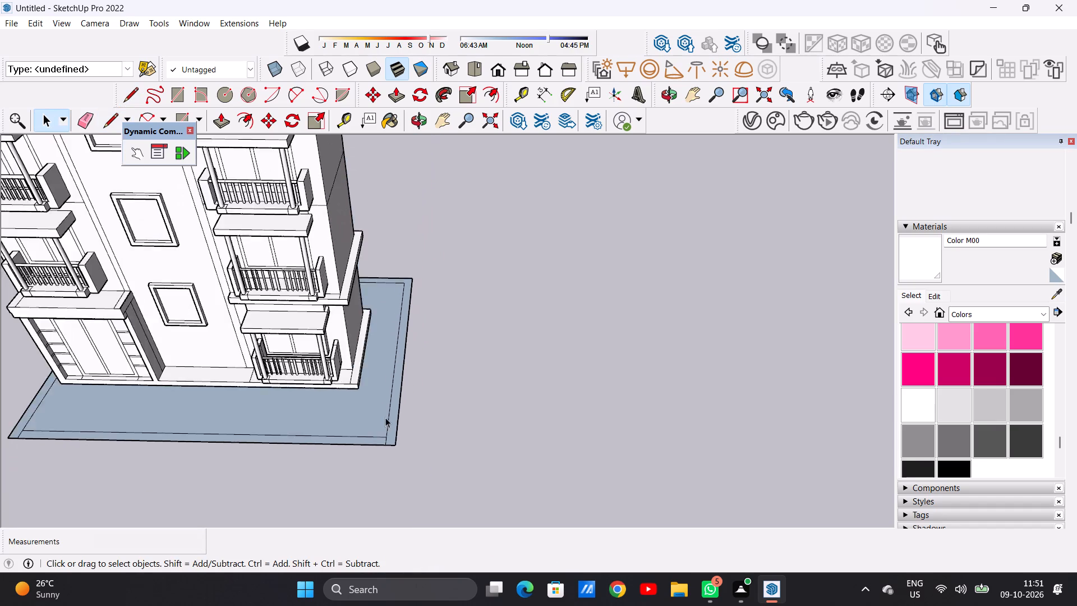
{"action": "scroll", "coordinate": [385, 417], "scroll_direction": "down", "scroll_amount": 8}
{"action": "scroll", "coordinate": [344, 417], "scroll_direction": "up", "scroll_amount": 7}
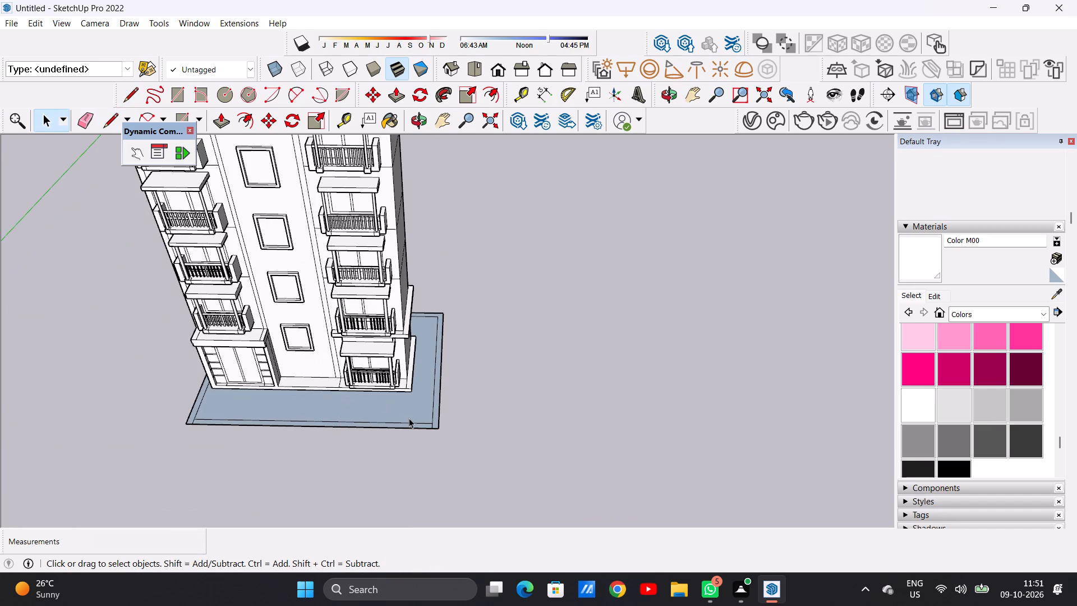
{"action": "key", "text": "p"}
{"action": "scroll", "coordinate": [435, 400], "scroll_direction": "up", "scroll_amount": 8}
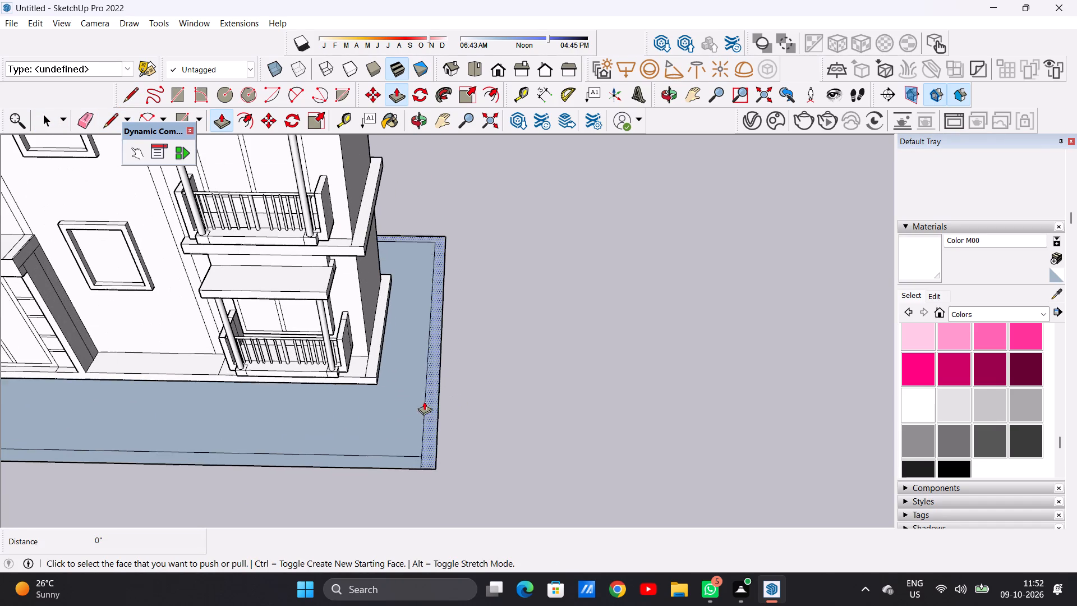
{"action": "left_click", "coordinate": [432, 405]}
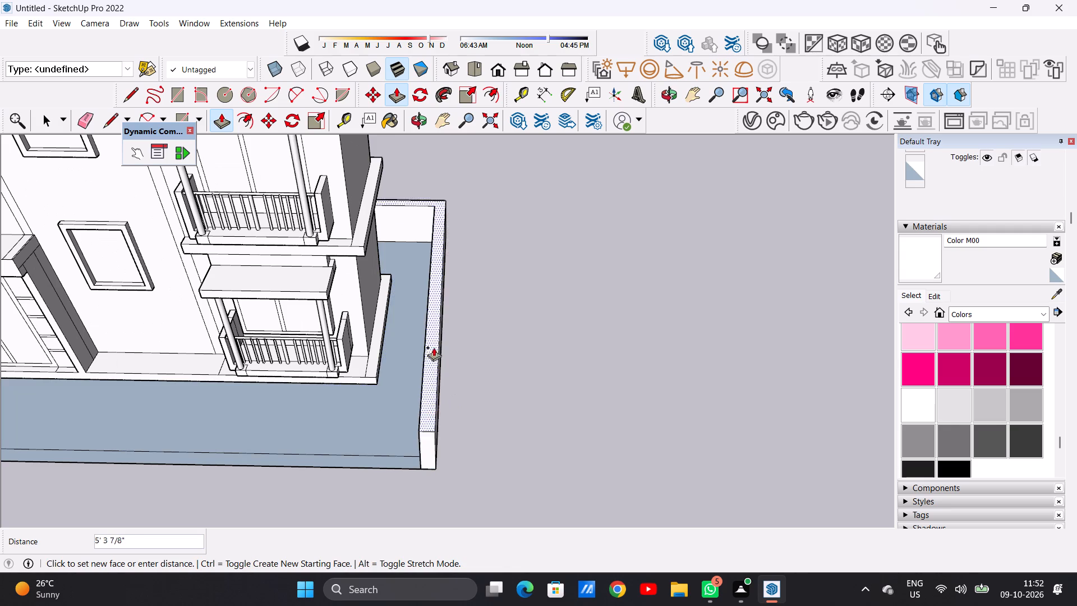
{"action": "scroll", "coordinate": [440, 343], "scroll_direction": "down", "scroll_amount": 11}
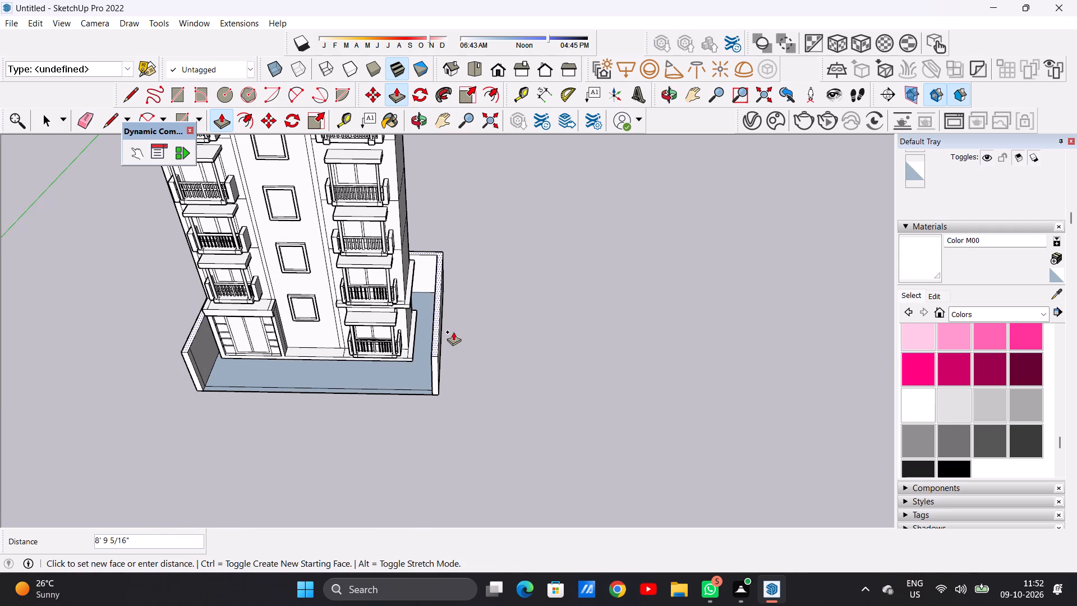
{"action": "type", "text": "5'"}
{"action": "key", "text": "Return"}
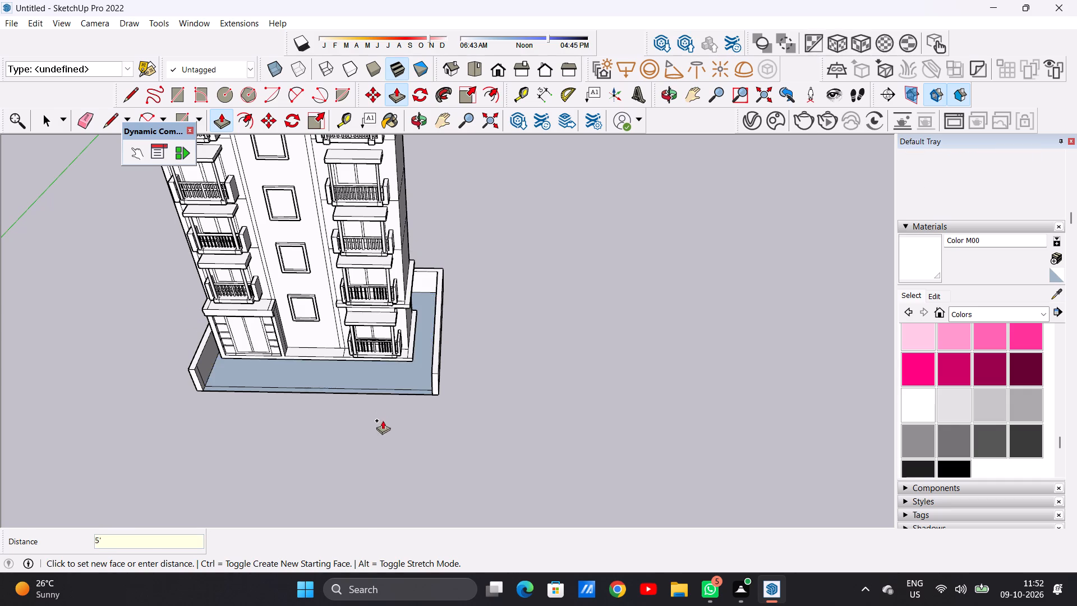
{"action": "middle_click_drag", "start_coordinate": [375, 417], "coordinate": [399, 328]}
{"action": "key", "text": "space"}
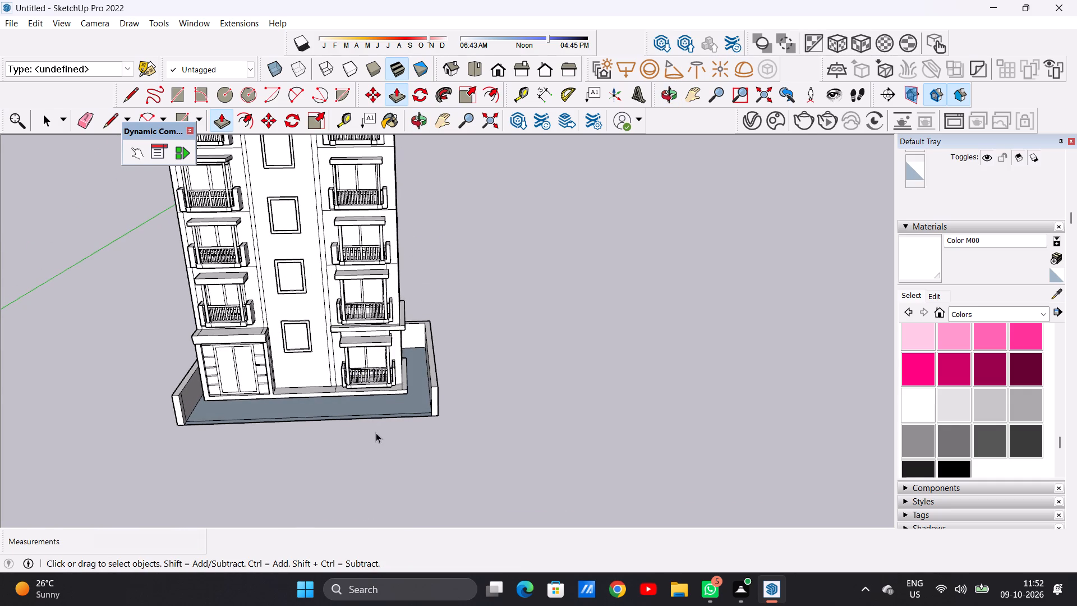
Raise the top face of the boundary wall by another 2' with Push/Pull.
{"action": "scroll", "coordinate": [375, 434], "scroll_direction": "down", "scroll_amount": 4}
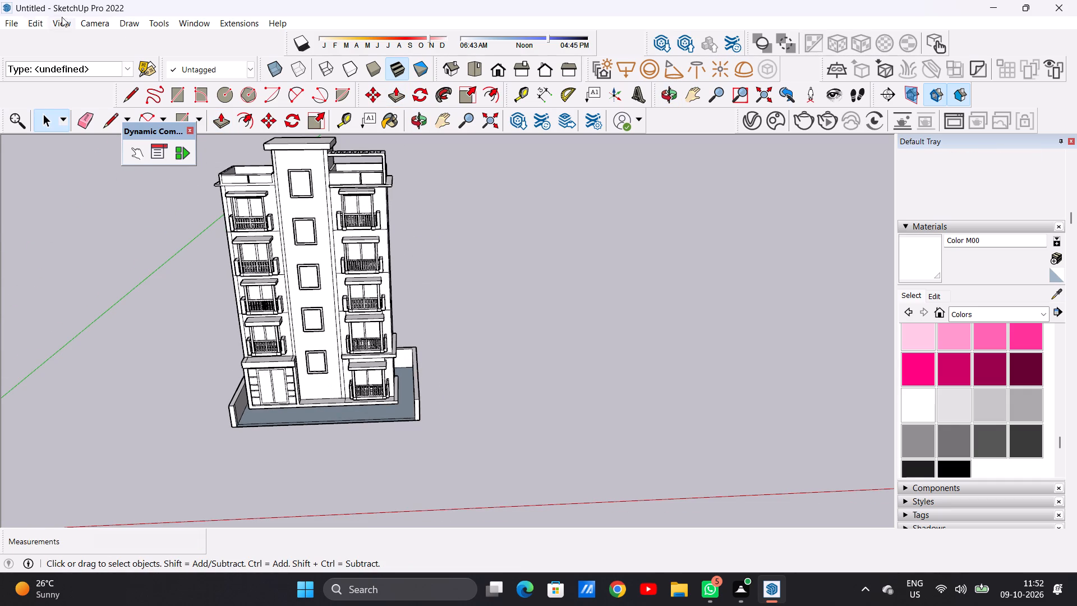
{"action": "scroll", "coordinate": [329, 455], "scroll_direction": "up", "scroll_amount": 5}
{"action": "scroll", "coordinate": [458, 406], "scroll_direction": "up", "scroll_amount": 4}
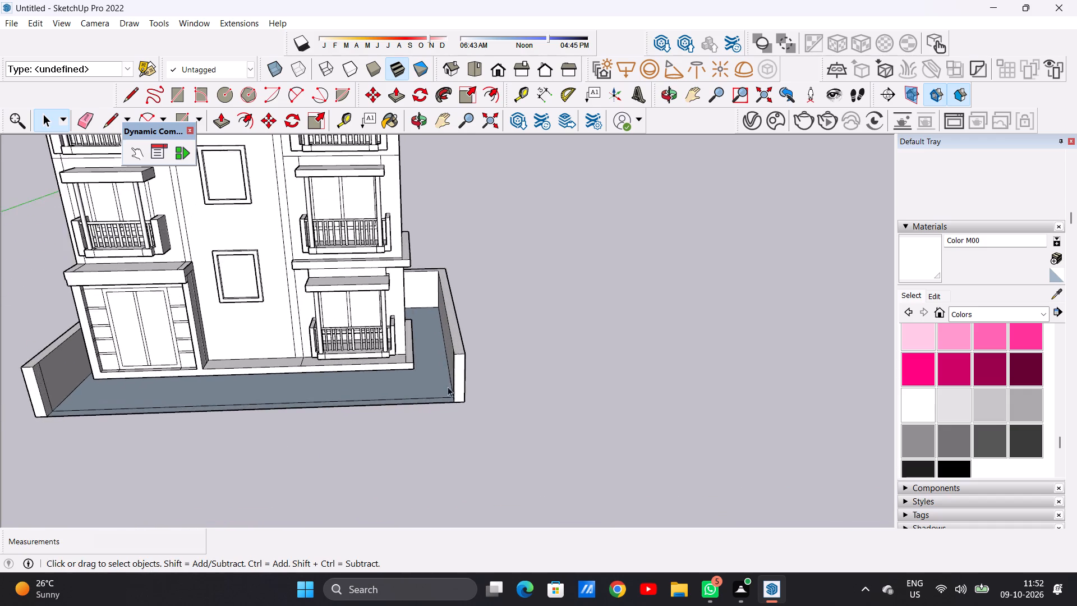
{"action": "scroll", "coordinate": [448, 387], "scroll_direction": "up", "scroll_amount": 2}
{"action": "middle_click_drag", "start_coordinate": [447, 387], "coordinate": [448, 486]}
{"action": "scroll", "coordinate": [468, 366], "scroll_direction": "up", "scroll_amount": 6}
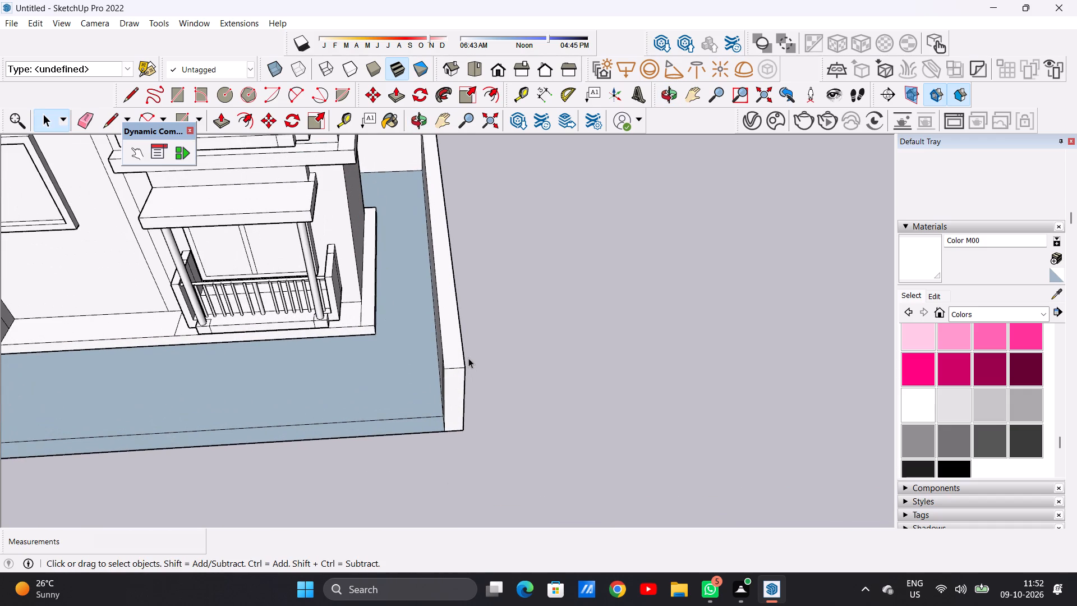
{"action": "key", "text": "p"}
{"action": "left_click", "coordinate": [450, 345]}
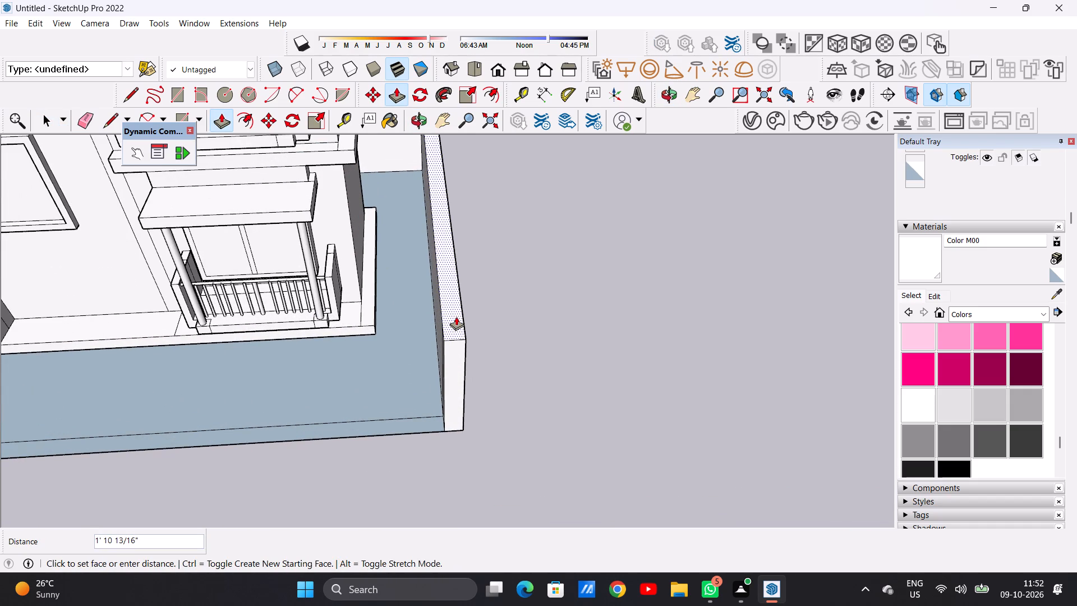
{"action": "type", "text": "2'"}
{"action": "key", "text": "Return"}
{"action": "key", "text": "space"}
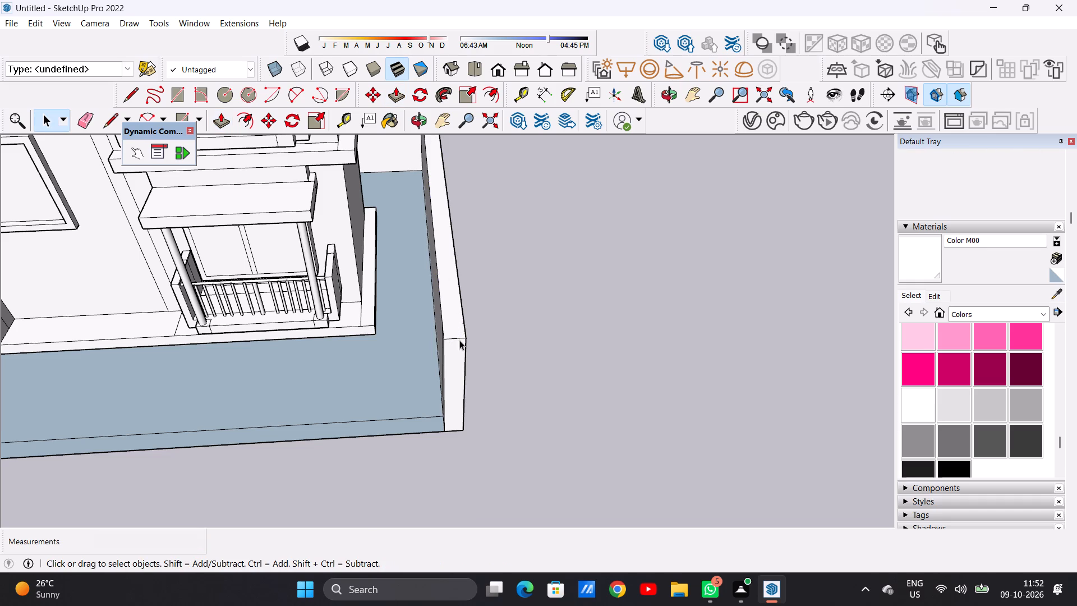
Examine the boundary wall around the building from above, from the front and from the balcony-side corner.
{"action": "scroll", "coordinate": [467, 352], "scroll_direction": "down", "scroll_amount": 11}
{"action": "middle_click_drag", "start_coordinate": [451, 407], "coordinate": [508, 283]}
{"action": "scroll", "coordinate": [455, 379], "scroll_direction": "down", "scroll_amount": 7}
{"action": "middle_click_drag", "start_coordinate": [385, 396], "coordinate": [339, 467]}
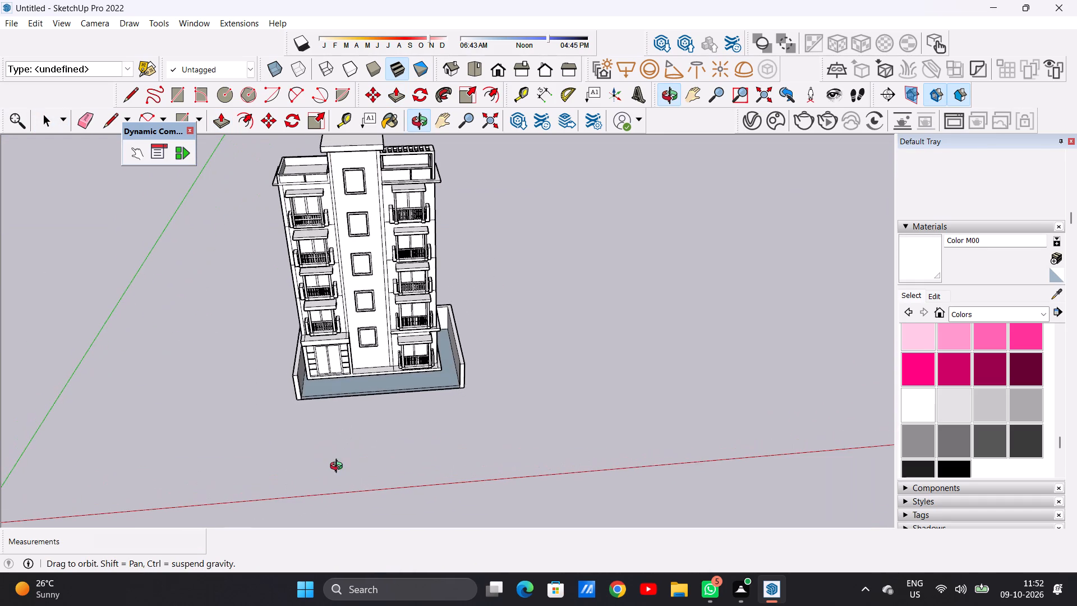
{"action": "middle_click_drag", "start_coordinate": [339, 467], "coordinate": [338, 467]}
{"action": "scroll", "coordinate": [411, 421], "scroll_direction": "up", "scroll_amount": 5}
{"action": "middle_click_drag", "start_coordinate": [410, 449], "coordinate": [391, 348]}
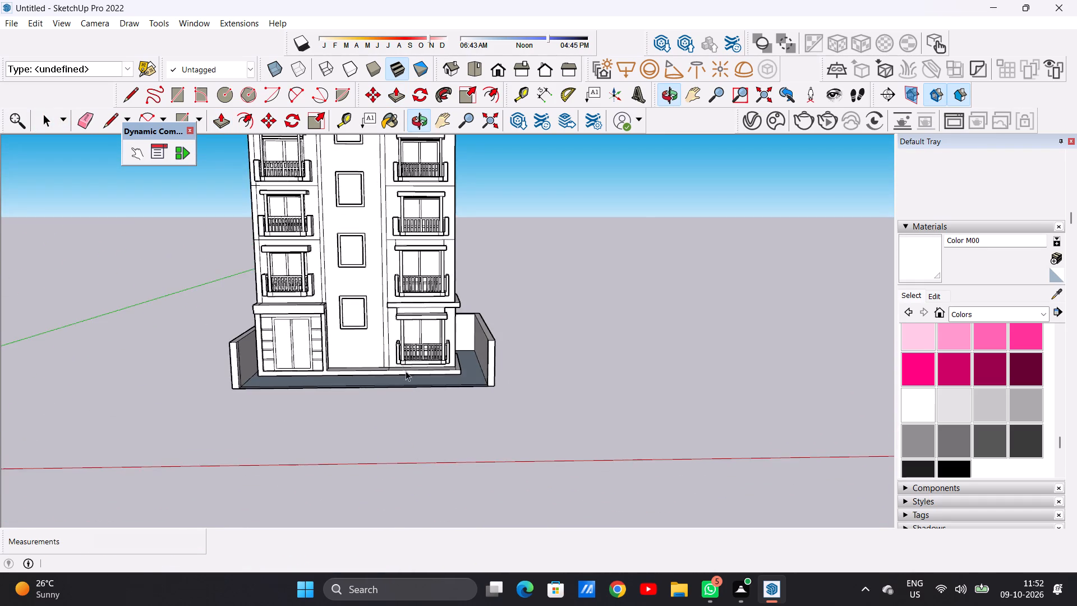
{"action": "scroll", "coordinate": [425, 402], "scroll_direction": "down", "scroll_amount": 9}
{"action": "scroll", "coordinate": [409, 292], "scroll_direction": "up", "scroll_amount": 4}
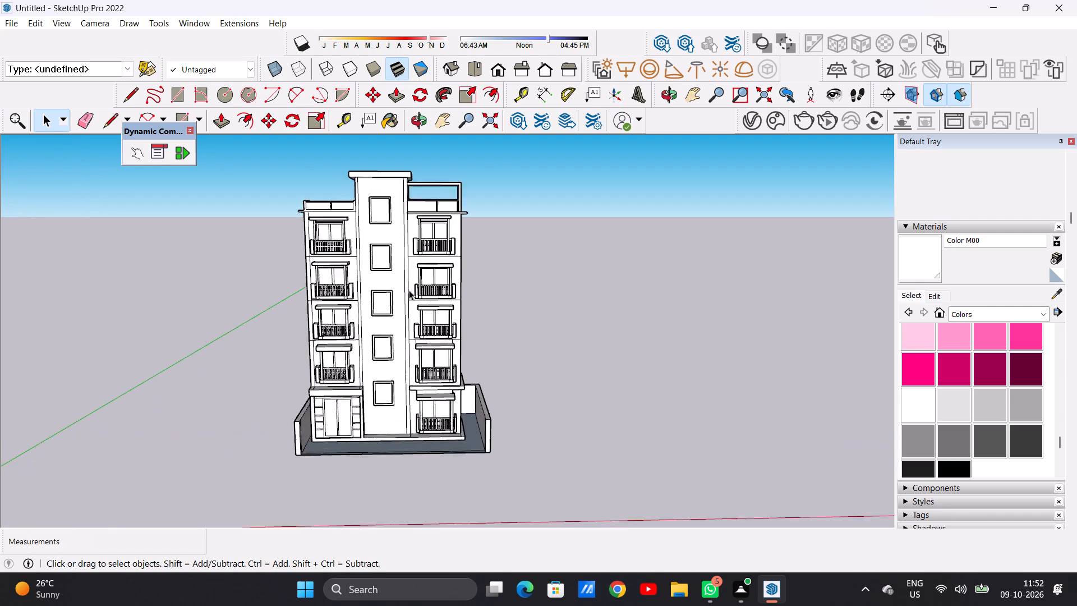
{"action": "scroll", "coordinate": [409, 290], "scroll_direction": "up", "scroll_amount": 2}
{"action": "middle_click_drag", "start_coordinate": [490, 313], "coordinate": [606, 293]}
{"action": "middle_click", "coordinate": [606, 293]}
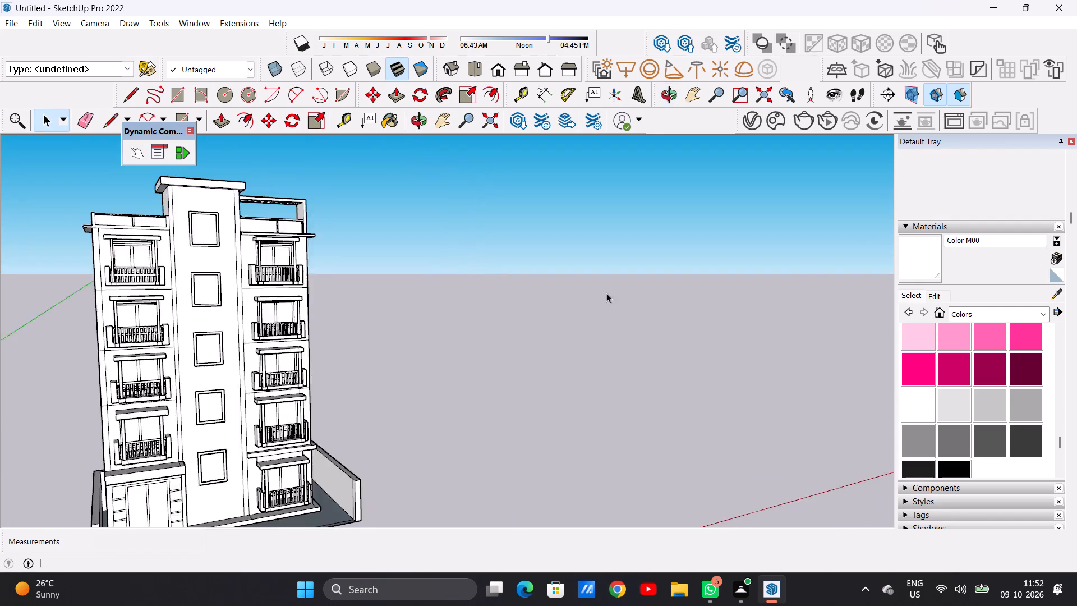
{"action": "middle_click", "coordinate": [606, 293]}
{"action": "middle_click_drag", "start_coordinate": [606, 293], "coordinate": [470, 317]}
{"action": "scroll", "coordinate": [493, 317], "scroll_direction": "up", "scroll_amount": 1}
{"action": "scroll", "coordinate": [563, 304], "scroll_direction": "down", "scroll_amount": 4}
{"action": "scroll", "coordinate": [394, 366], "scroll_direction": "up", "scroll_amount": 4}
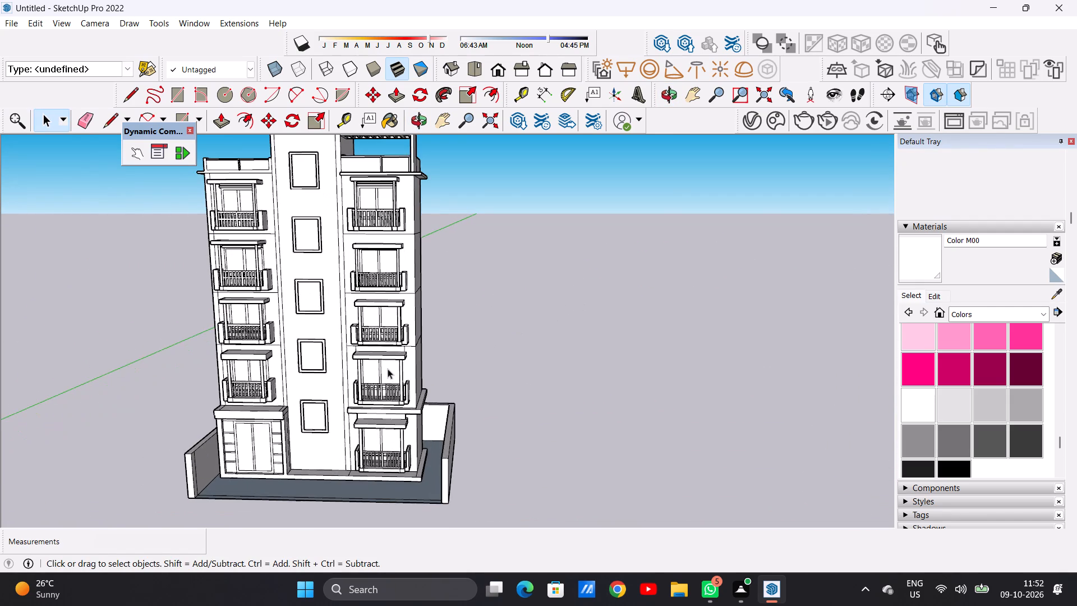
{"action": "scroll", "coordinate": [468, 370], "scroll_direction": "down", "scroll_amount": 7}
{"action": "scroll", "coordinate": [408, 388], "scroll_direction": "up", "scroll_amount": 4}
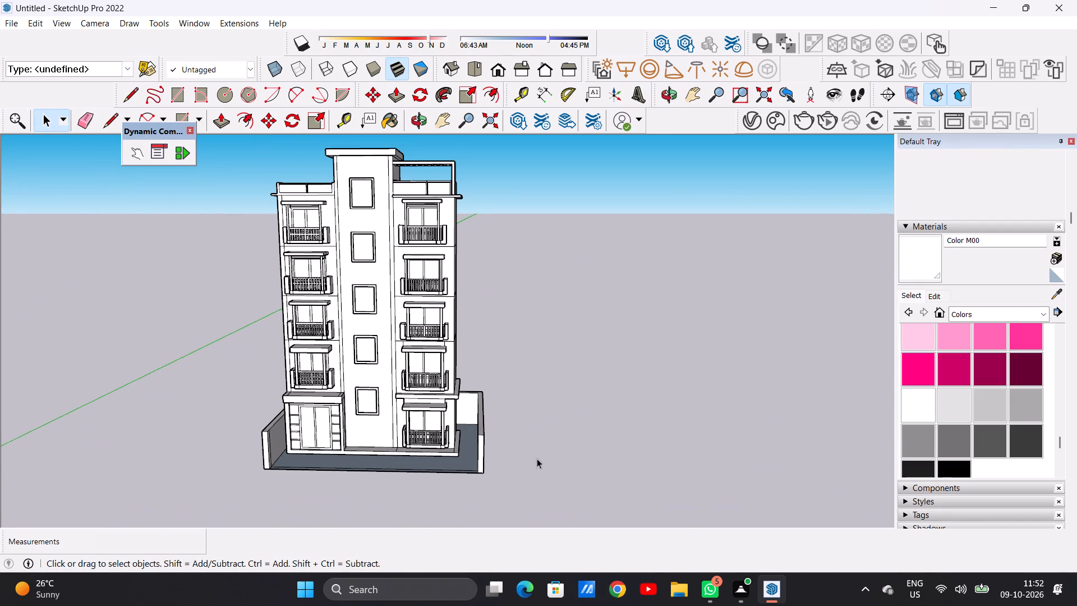